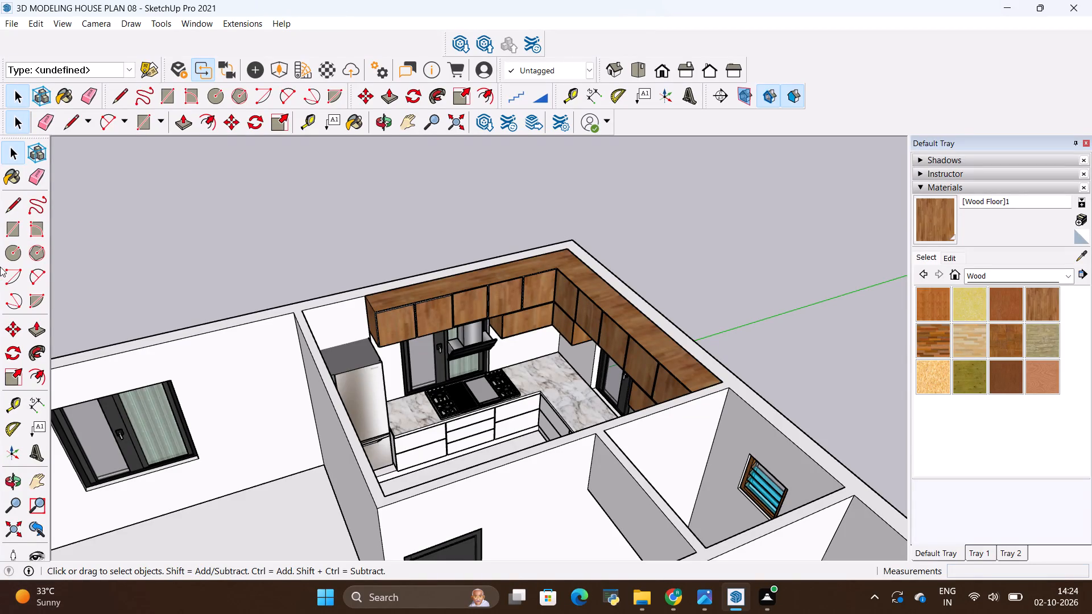
Open the lower kitchen cabinet group for editing and paint its drawer fronts with the Wood Floor material.
{"action": "scroll", "coordinate": [0, 301], "scroll_direction": "down", "scroll_amount": 3}
{"action": "scroll", "coordinate": [270, 207], "scroll_direction": "down", "scroll_amount": 3}
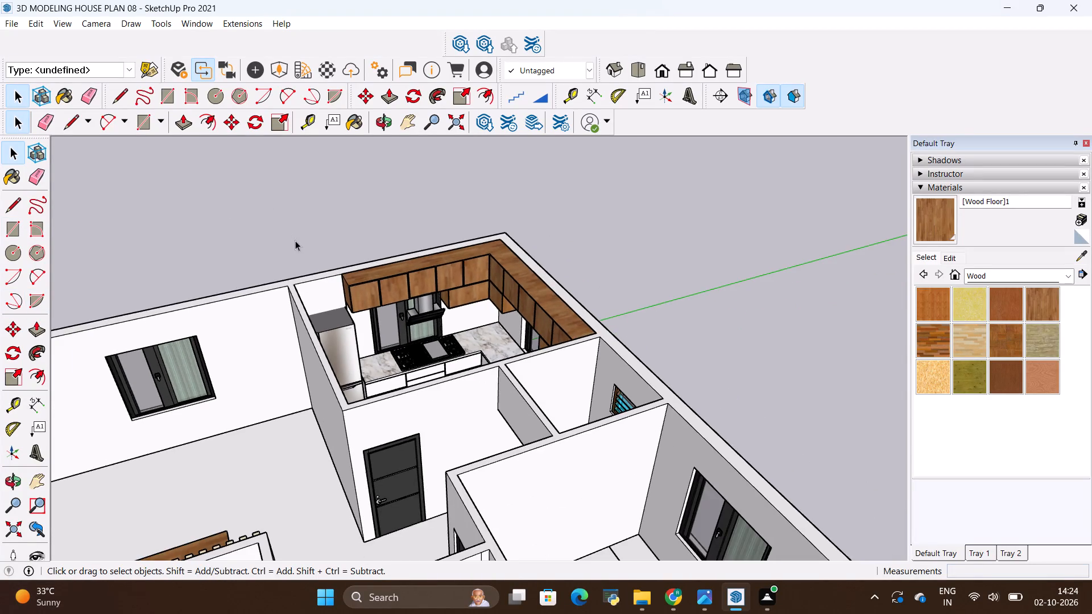
{"action": "scroll", "coordinate": [297, 241], "scroll_direction": "down", "scroll_amount": 4}
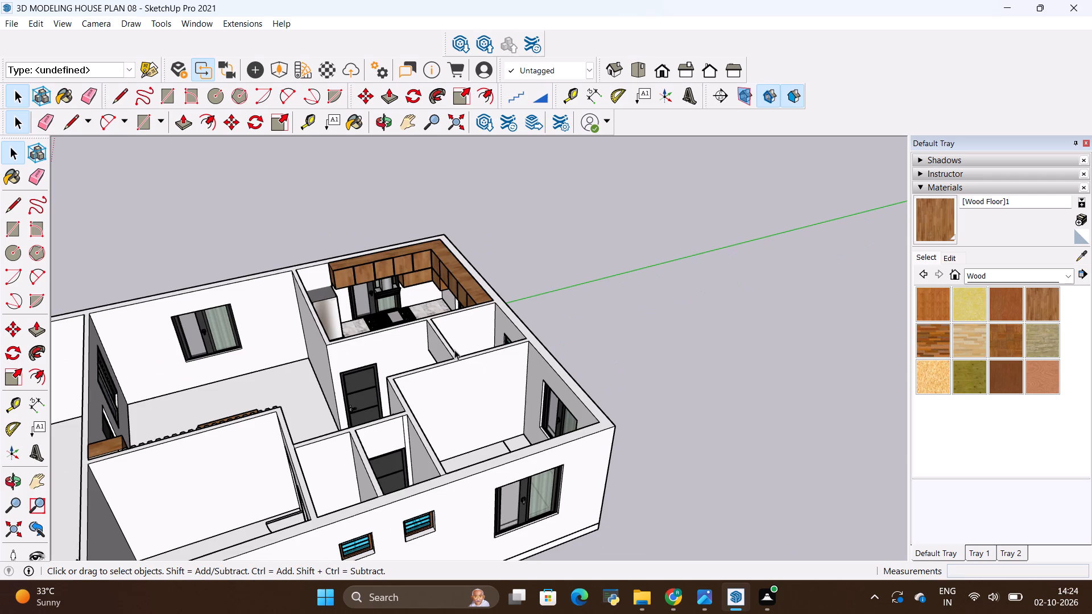
{"action": "scroll", "coordinate": [426, 254], "scroll_direction": "up", "scroll_amount": 13}
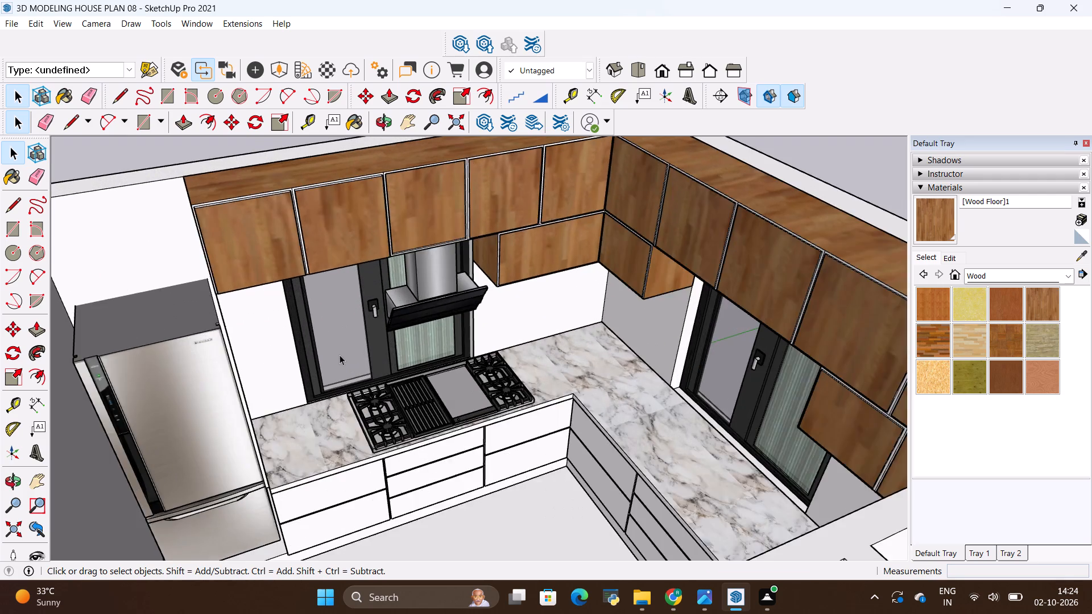
{"action": "scroll", "coordinate": [340, 346], "scroll_direction": "down", "scroll_amount": 4}
{"action": "middle_click_drag", "start_coordinate": [351, 413], "coordinate": [599, 403]}
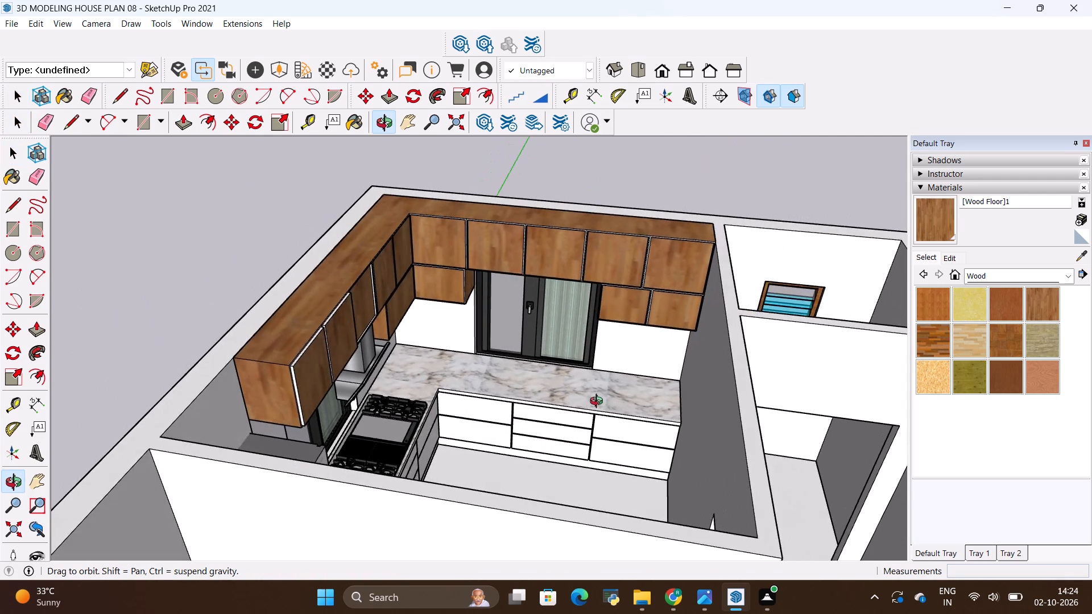
{"action": "middle_click_drag", "start_coordinate": [599, 403], "coordinate": [353, 438]}
{"action": "scroll", "coordinate": [362, 327], "scroll_direction": "down", "scroll_amount": 2}
{"action": "scroll", "coordinate": [348, 427], "scroll_direction": "up", "scroll_amount": 3}
{"action": "key", "text": "space"}
{"action": "double_click", "coordinate": [336, 416]}
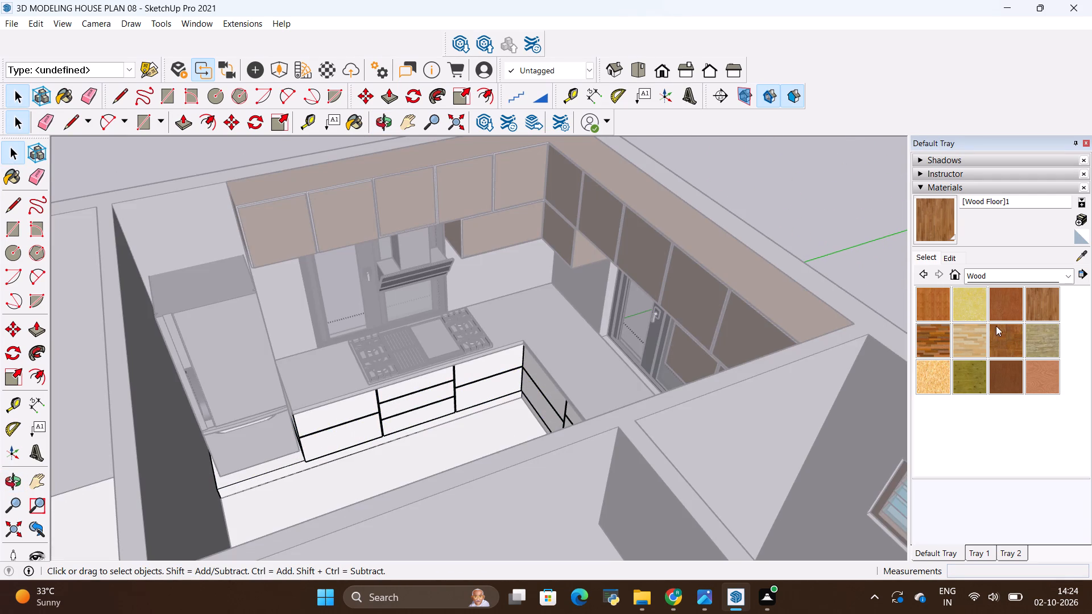
{"action": "scroll", "coordinate": [983, 355], "scroll_direction": "up", "scroll_amount": 2}
{"action": "left_click", "coordinate": [1037, 304]}
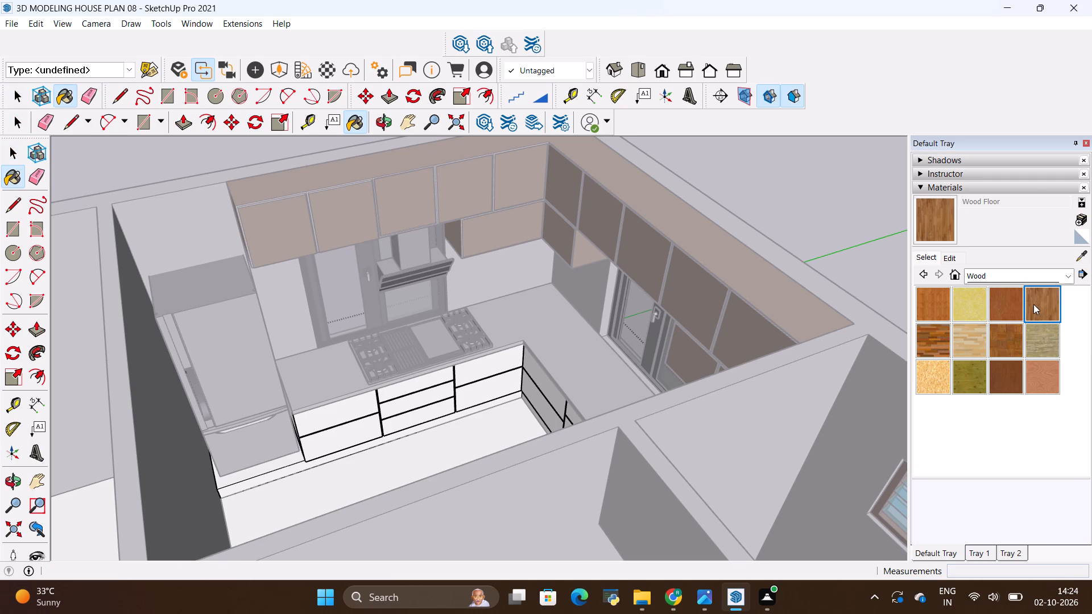
{"action": "left_click", "coordinate": [343, 420]}
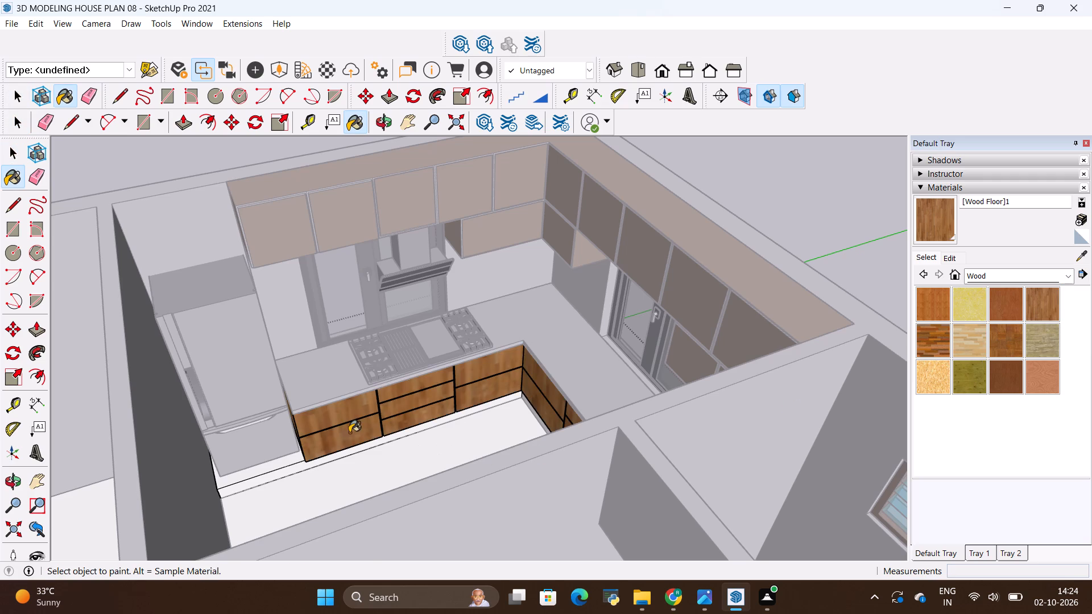
Paint the toe-kick below the base cabinets opposite the refrigerator side with the Wood Floor Light material.
{"action": "scroll", "coordinate": [360, 449], "scroll_direction": "down", "scroll_amount": 4}
{"action": "middle_click_drag", "start_coordinate": [361, 447], "coordinate": [619, 434]}
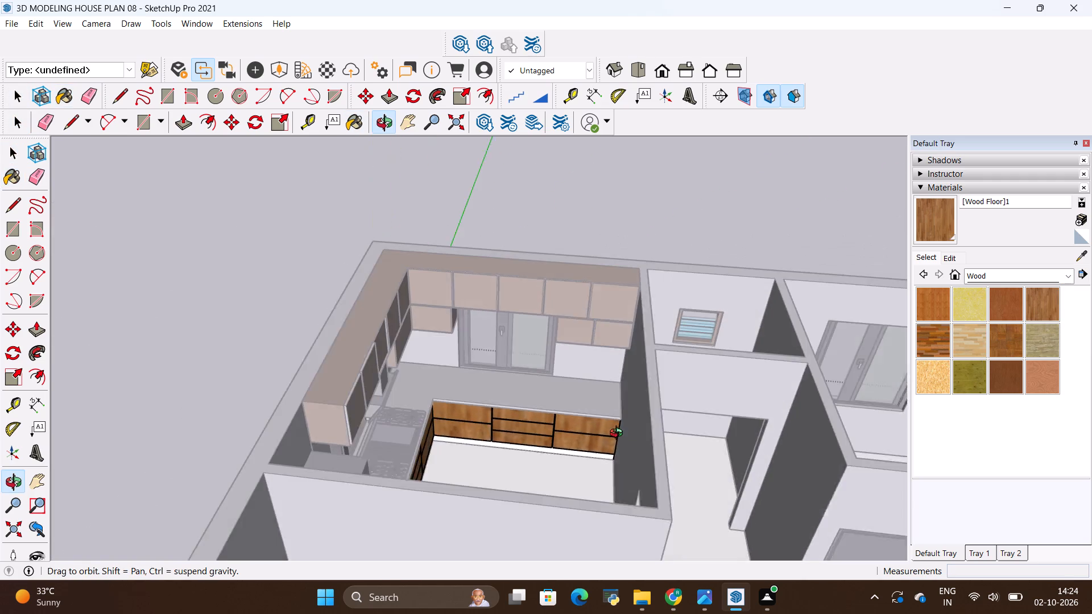
{"action": "middle_click_drag", "start_coordinate": [619, 434], "coordinate": [611, 435]}
{"action": "scroll", "coordinate": [549, 425], "scroll_direction": "up", "scroll_amount": 4}
{"action": "scroll", "coordinate": [433, 394], "scroll_direction": "up", "scroll_amount": 2}
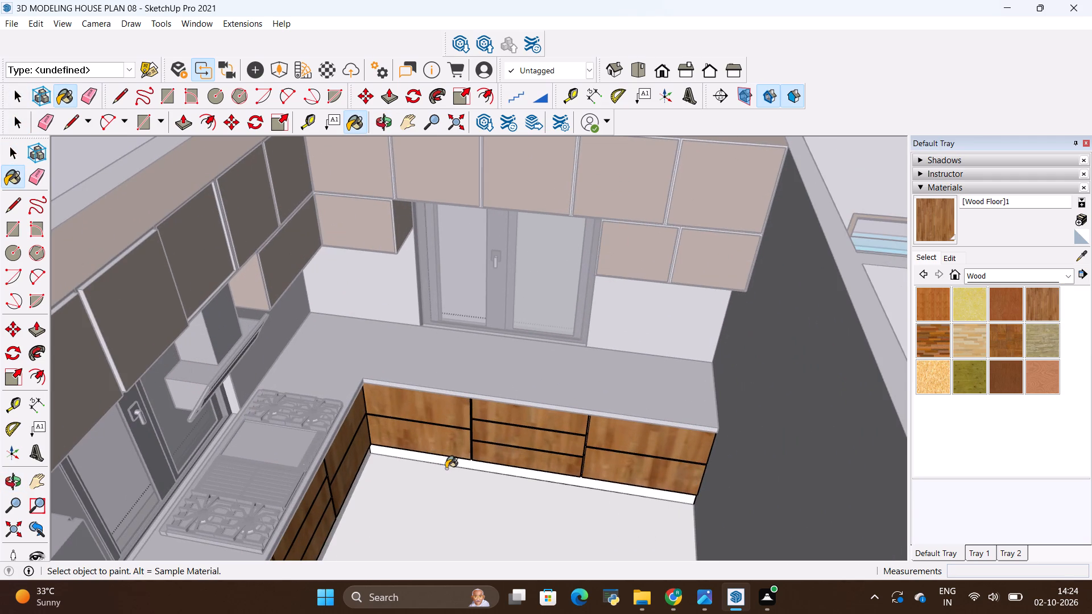
{"action": "scroll", "coordinate": [446, 468], "scroll_direction": "up", "scroll_amount": 9}
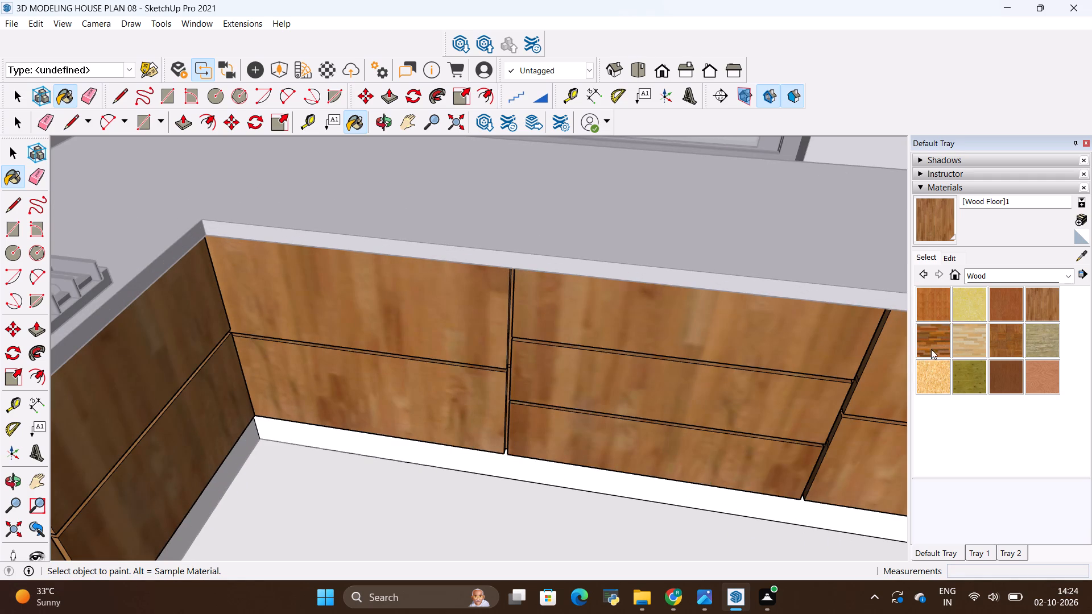
{"action": "key", "text": "space"}
{"action": "left_click", "coordinate": [965, 338]}
{"action": "scroll", "coordinate": [705, 447], "scroll_direction": "up", "scroll_amount": 1}
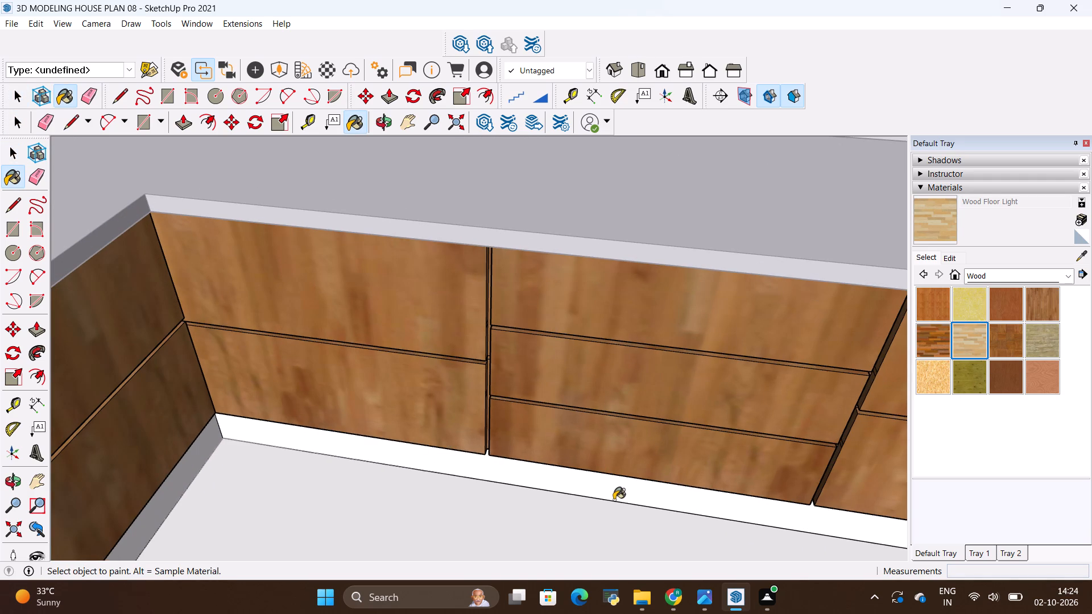
{"action": "left_click", "coordinate": [613, 500]}
Paint the toe-kick below the cooktop-side base cabinets with Wood Floor Light.
{"action": "scroll", "coordinate": [504, 464], "scroll_direction": "down", "scroll_amount": 8}
{"action": "middle_click_drag", "start_coordinate": [500, 491], "coordinate": [367, 480]}
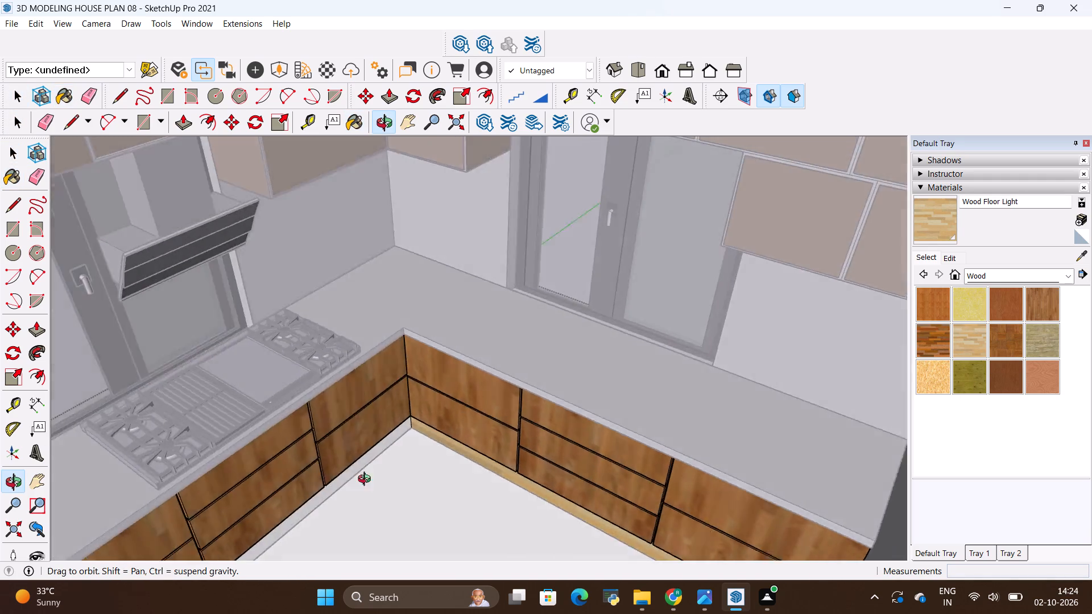
{"action": "middle_click_drag", "start_coordinate": [367, 480], "coordinate": [252, 439]}
{"action": "middle_click_drag", "start_coordinate": [312, 483], "coordinate": [345, 581]}
{"action": "scroll", "coordinate": [639, 350], "scroll_direction": "down", "scroll_amount": 11}
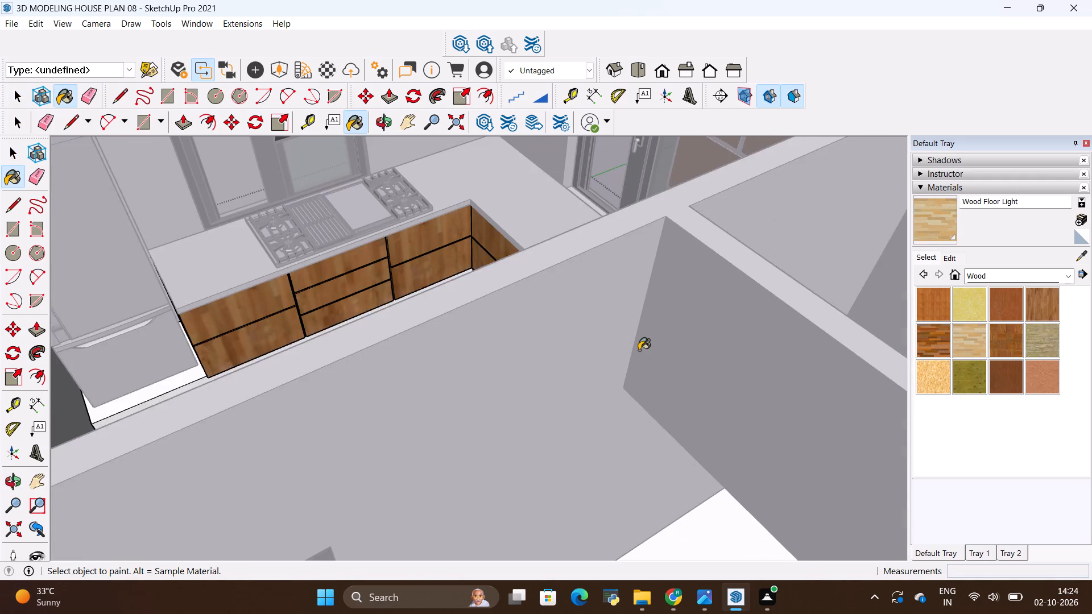
{"action": "scroll", "coordinate": [454, 279], "scroll_direction": "up", "scroll_amount": 8}
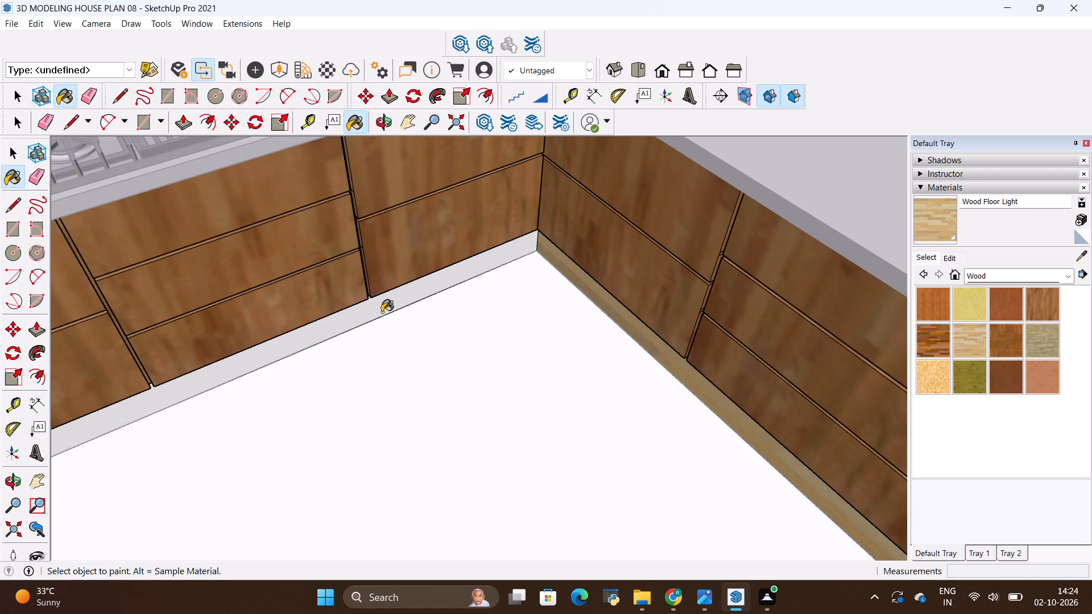
{"action": "left_click", "coordinate": [388, 303]}
Paint the exposed base top beneath the refrigerator with Wood Floor Light and exit the cabinet group.
{"action": "scroll", "coordinate": [638, 314], "scroll_direction": "down", "scroll_amount": 9}
{"action": "scroll", "coordinate": [342, 392], "scroll_direction": "up", "scroll_amount": 3}
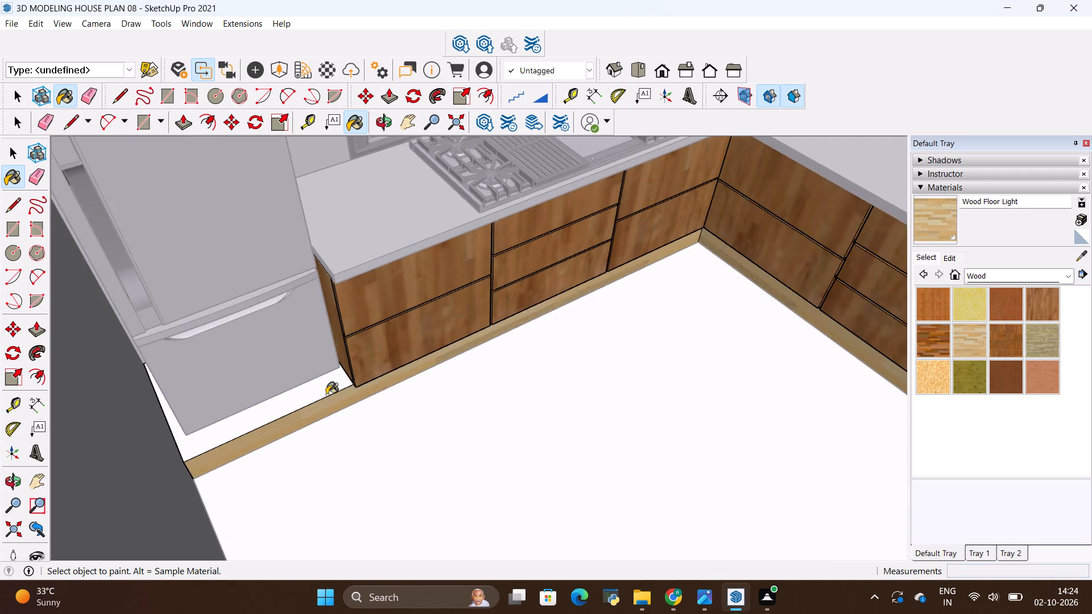
{"action": "scroll", "coordinate": [326, 395], "scroll_direction": "up", "scroll_amount": 4}
{"action": "left_click", "coordinate": [313, 392]}
{"action": "scroll", "coordinate": [381, 414], "scroll_direction": "down", "scroll_amount": 15}
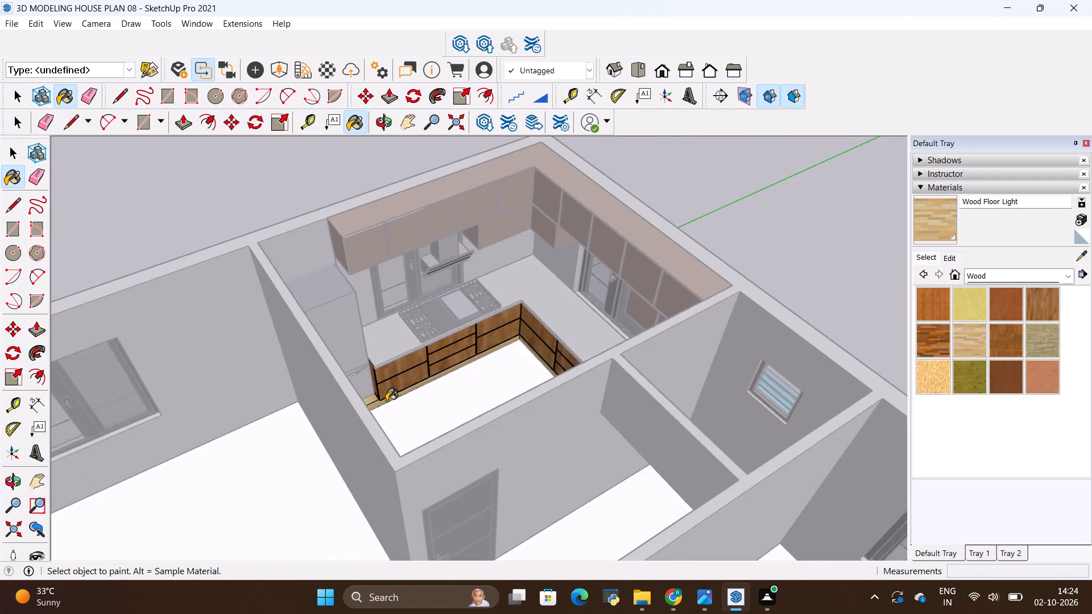
{"action": "scroll", "coordinate": [386, 401], "scroll_direction": "down", "scroll_amount": 3}
{"action": "key", "text": "space"}
{"action": "left_click", "coordinate": [657, 308]}
Examine the painted kitchen from several angles, checking the upper and lower cabinets, countertop and appliances.
{"action": "scroll", "coordinate": [448, 331], "scroll_direction": "up", "scroll_amount": 2}
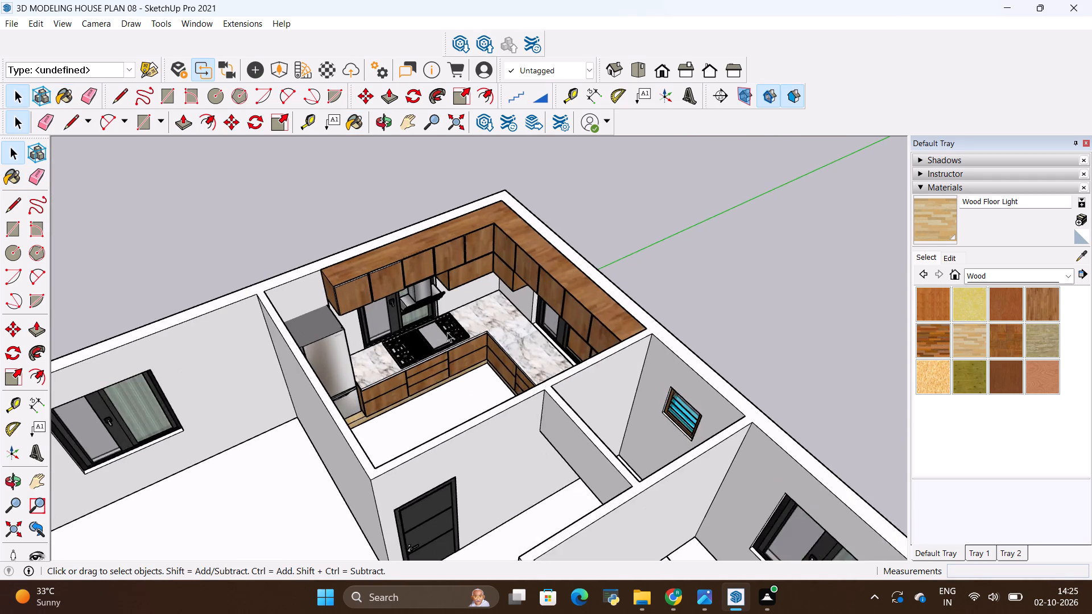
{"action": "scroll", "coordinate": [427, 348], "scroll_direction": "up", "scroll_amount": 3}
{"action": "scroll", "coordinate": [404, 417], "scroll_direction": "down", "scroll_amount": 2}
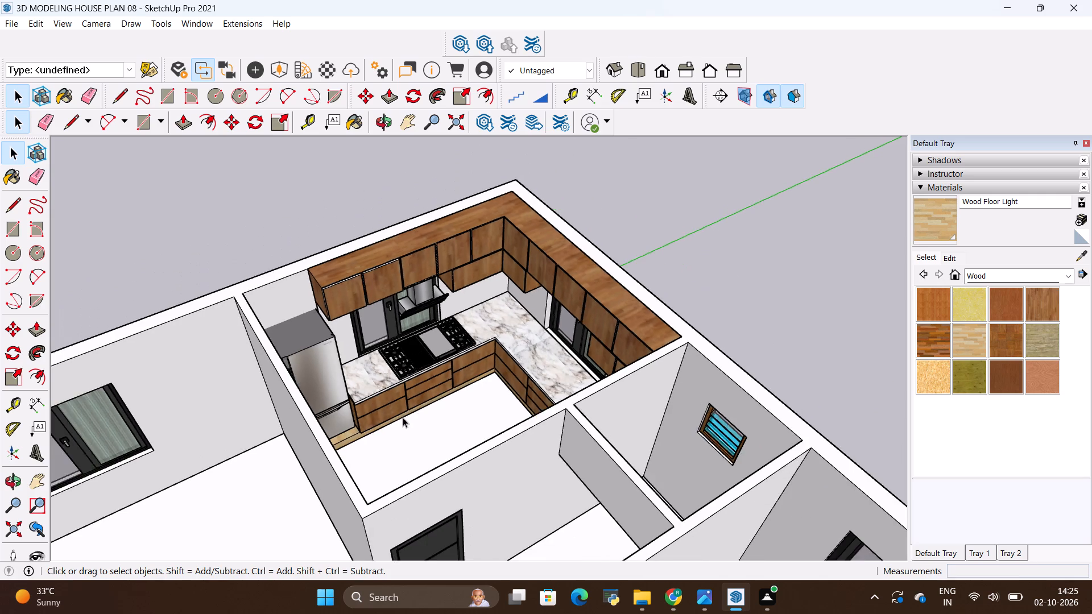
{"action": "middle_click_drag", "start_coordinate": [403, 418], "coordinate": [529, 430]}
{"action": "scroll", "coordinate": [517, 320], "scroll_direction": "up", "scroll_amount": 2}
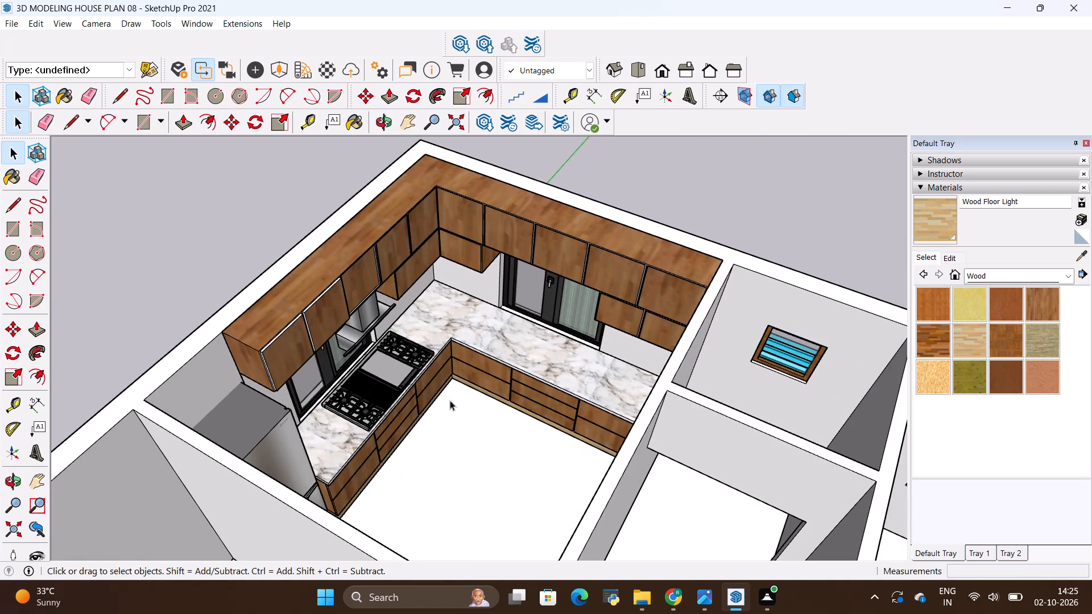
{"action": "middle_click_drag", "start_coordinate": [485, 484], "coordinate": [440, 480]}
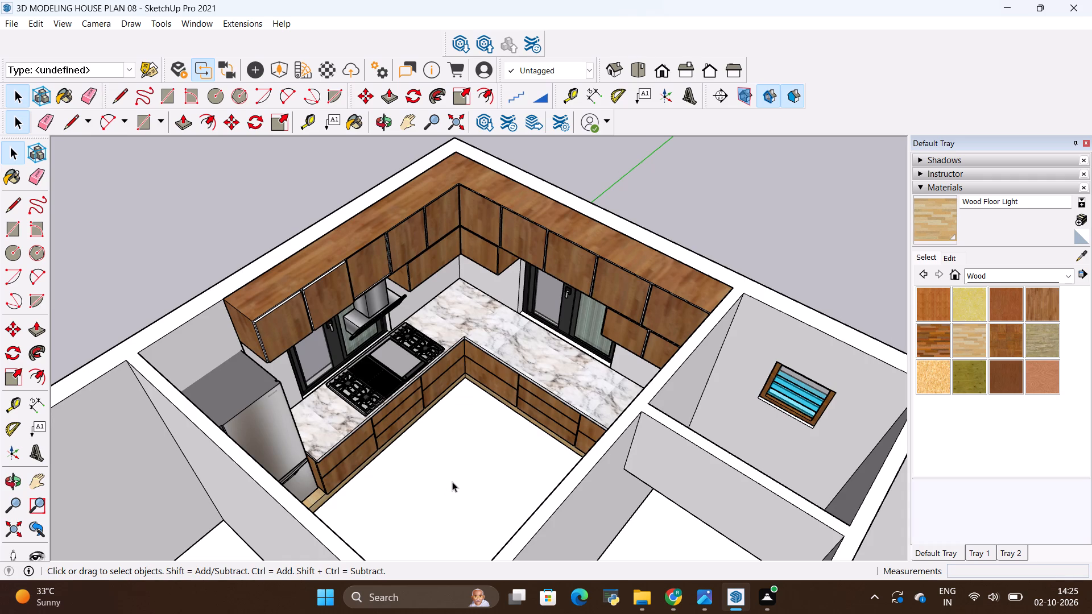
{"action": "scroll", "coordinate": [452, 482], "scroll_direction": "up", "scroll_amount": 1}
{"action": "scroll", "coordinate": [455, 486], "scroll_direction": "down", "scroll_amount": 2}
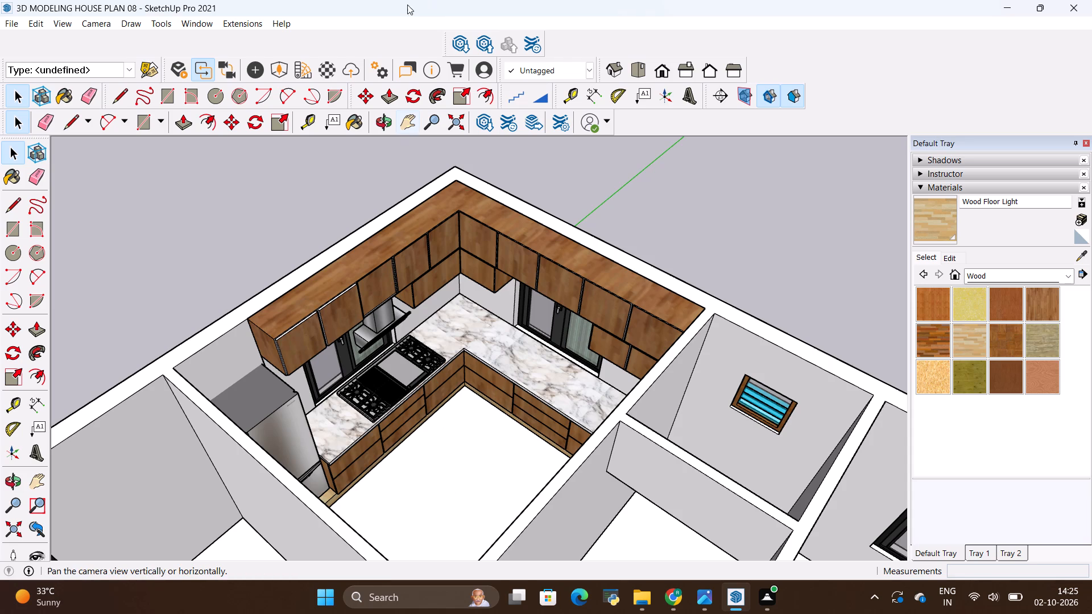
{"action": "scroll", "coordinate": [447, 136], "scroll_direction": "down", "scroll_amount": 2}
{"action": "scroll", "coordinate": [247, 52], "scroll_direction": "up", "scroll_amount": 2}
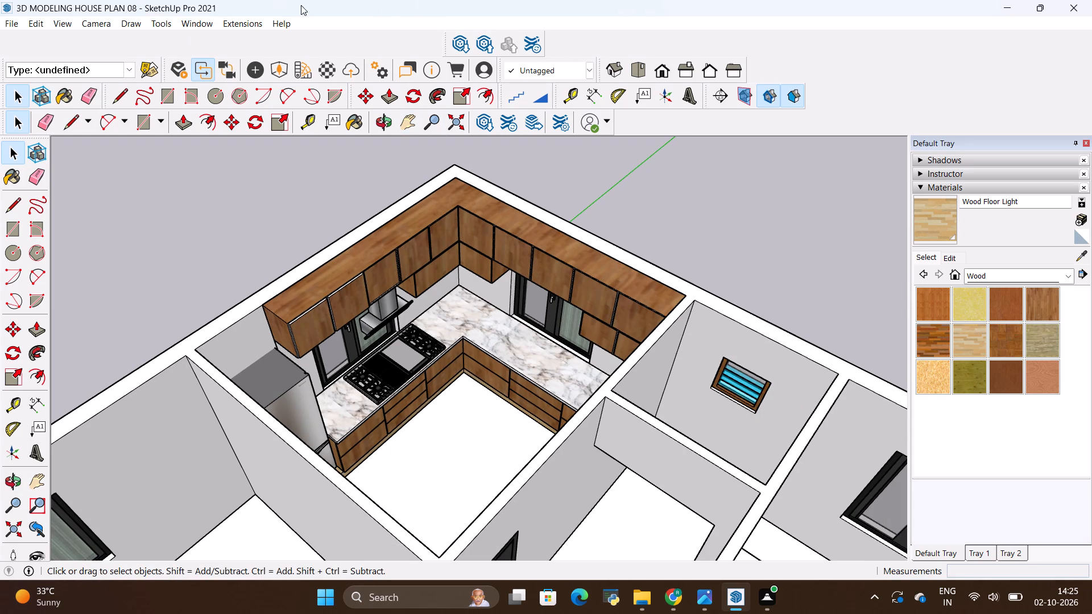
{"action": "scroll", "coordinate": [445, 49], "scroll_direction": "down", "scroll_amount": 1}
{"action": "scroll", "coordinate": [623, 249], "scroll_direction": "down", "scroll_amount": 3}
{"action": "scroll", "coordinate": [642, 230], "scroll_direction": "up", "scroll_amount": 3}
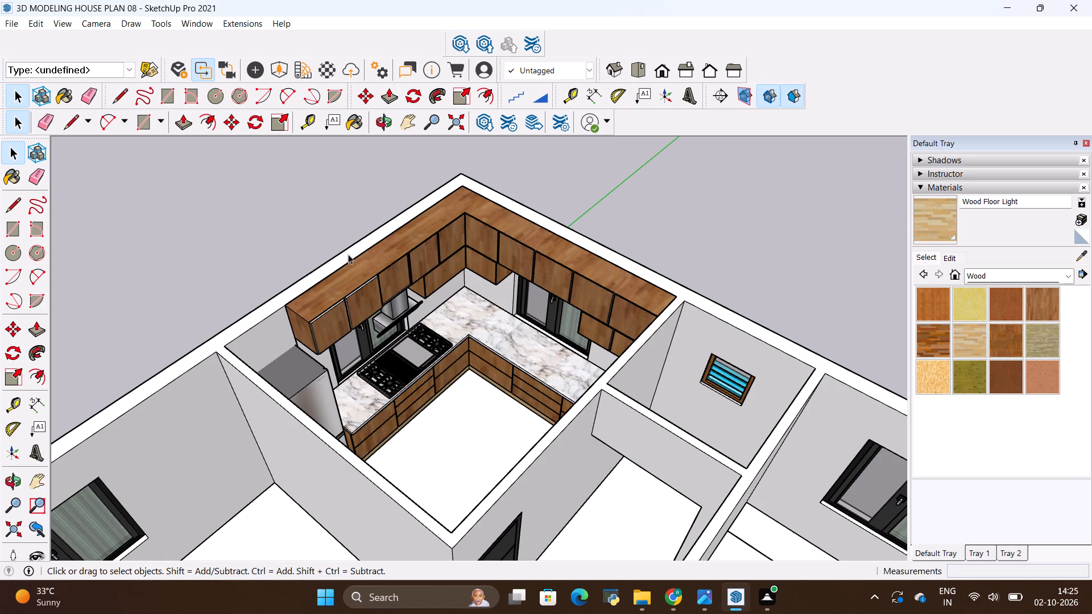
{"action": "scroll", "coordinate": [474, 424], "scroll_direction": "down", "scroll_amount": 2}
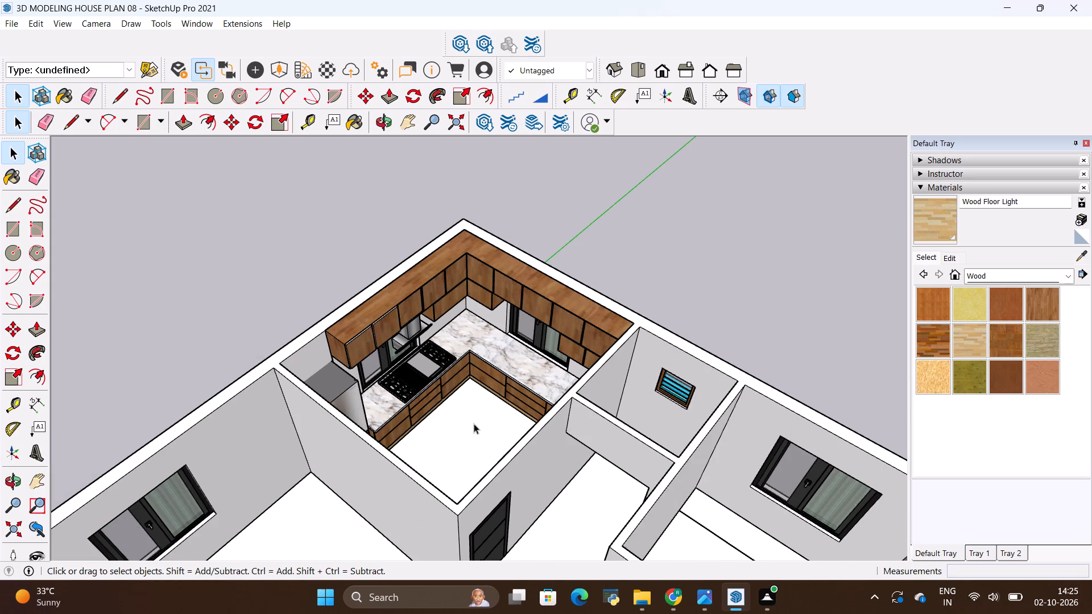
{"action": "scroll", "coordinate": [487, 243], "scroll_direction": "up", "scroll_amount": 6}
{"action": "scroll", "coordinate": [516, 297], "scroll_direction": "down", "scroll_amount": 5}
{"action": "middle_click_drag", "start_coordinate": [496, 443], "coordinate": [574, 440]}
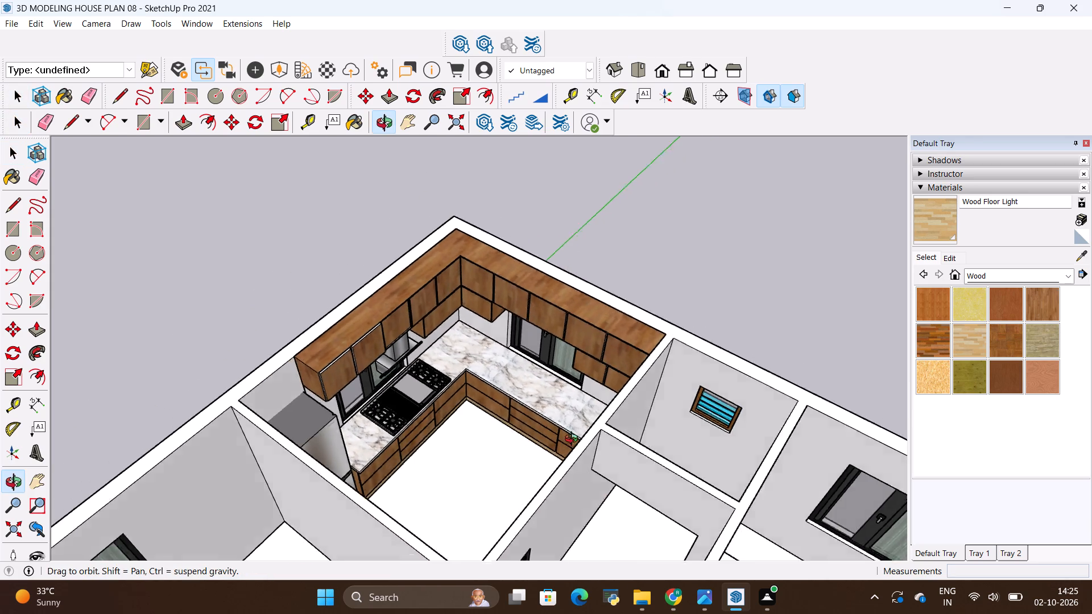
{"action": "middle_click_drag", "start_coordinate": [574, 440], "coordinate": [400, 477]}
{"action": "scroll", "coordinate": [380, 496], "scroll_direction": "up", "scroll_amount": 4}
{"action": "scroll", "coordinate": [365, 405], "scroll_direction": "down", "scroll_amount": 3}
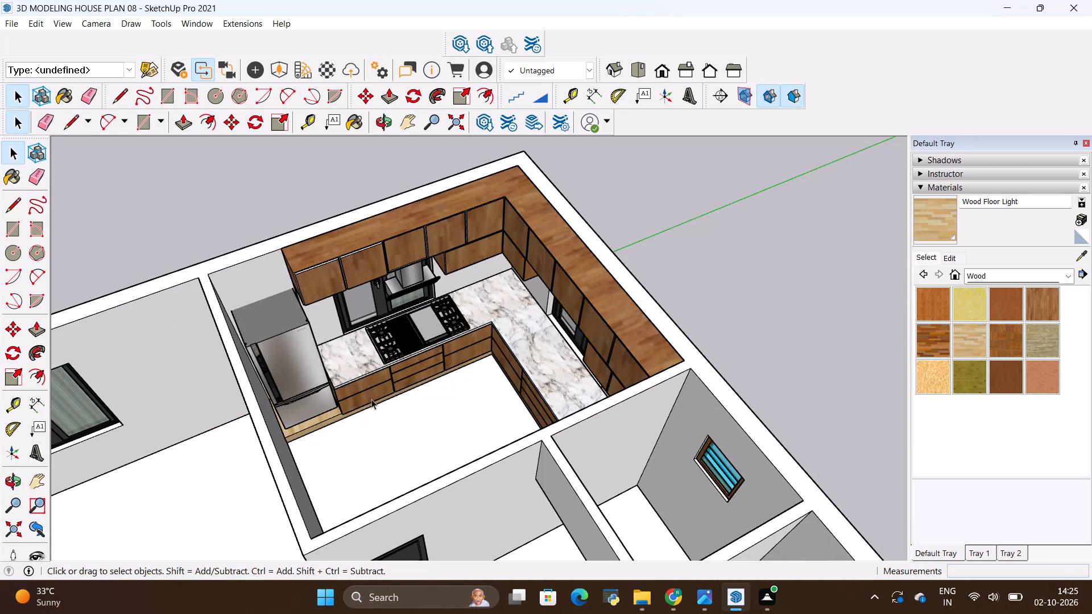
{"action": "scroll", "coordinate": [317, 236], "scroll_direction": "up", "scroll_amount": 15}
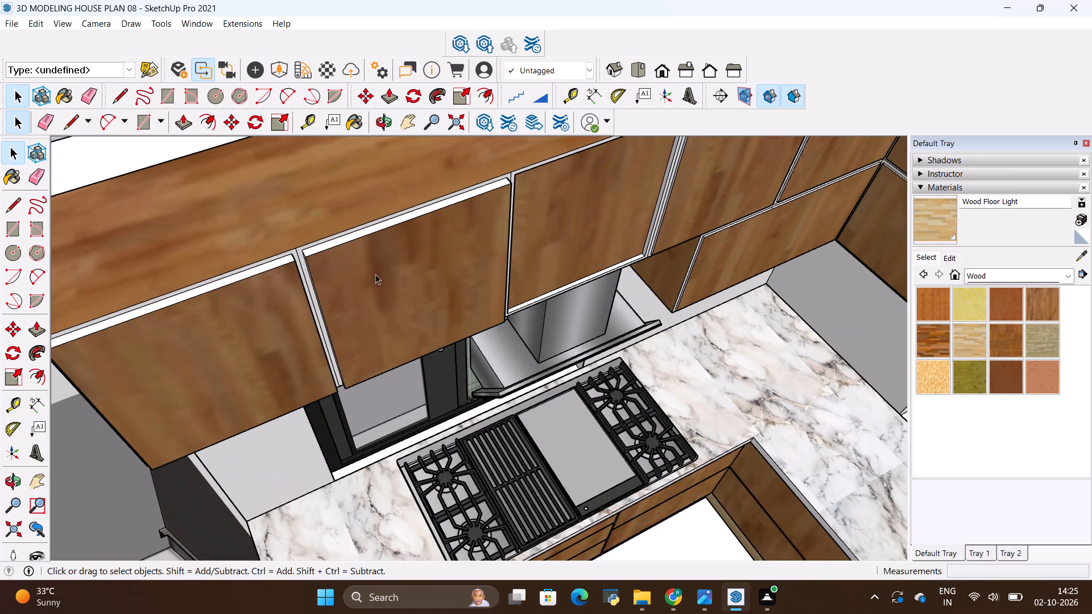
{"action": "scroll", "coordinate": [494, 255], "scroll_direction": "down", "scroll_amount": 4}
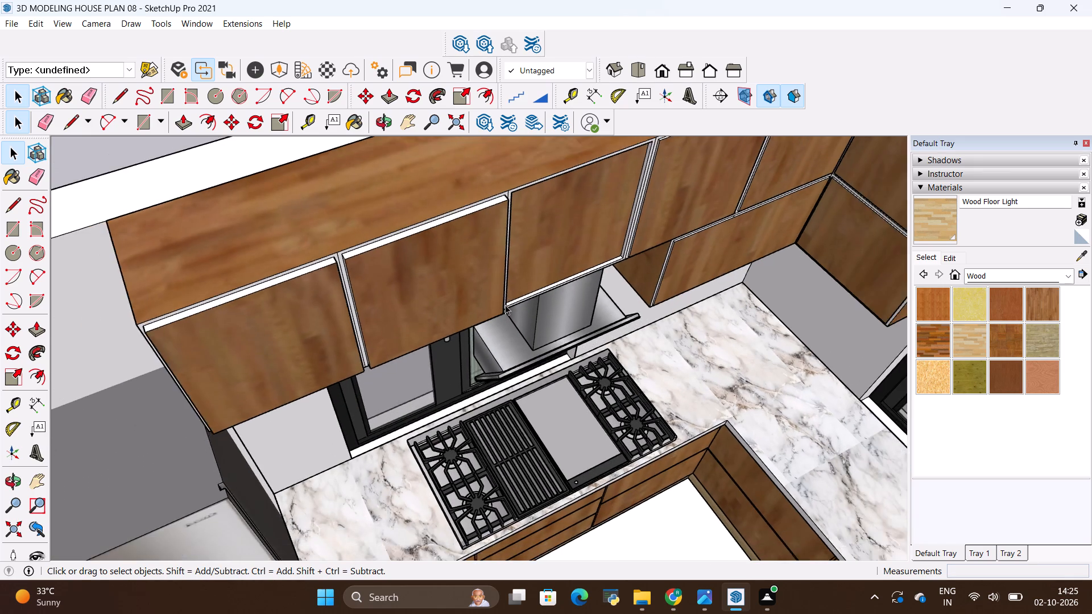
{"action": "scroll", "coordinate": [505, 305], "scroll_direction": "down", "scroll_amount": 5}
{"action": "scroll", "coordinate": [423, 268], "scroll_direction": "down", "scroll_amount": 9}
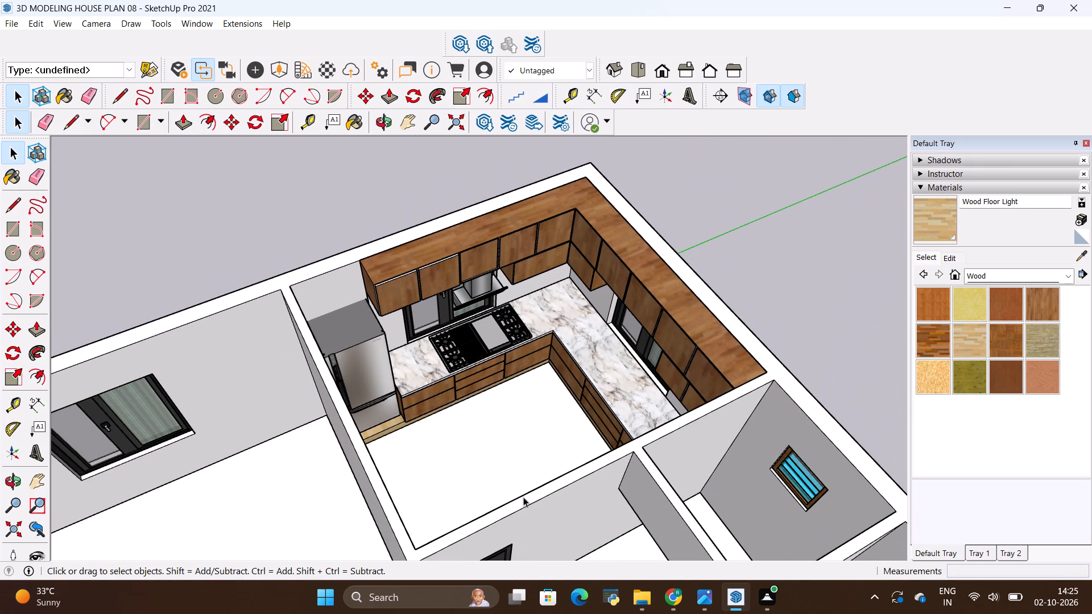
{"action": "middle_click_drag", "start_coordinate": [523, 497], "coordinate": [533, 473]}
{"action": "scroll", "coordinate": [456, 271], "scroll_direction": "up", "scroll_amount": 6}
{"action": "scroll", "coordinate": [428, 255], "scroll_direction": "down", "scroll_amount": 2}
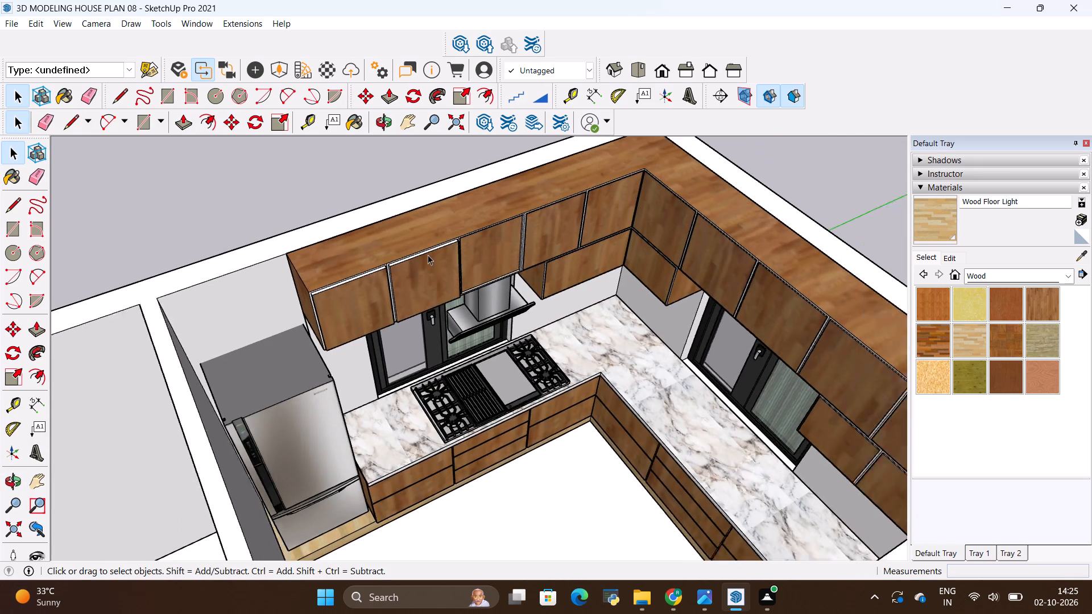
{"action": "scroll", "coordinate": [428, 255], "scroll_direction": "down", "scroll_amount": 2}
Pull the recessed upper cabinet door above the range hood outward about 1 5/8" with Push/Pull.
{"action": "scroll", "coordinate": [412, 259], "scroll_direction": "up", "scroll_amount": 10}
{"action": "middle_click_drag", "start_coordinate": [490, 264], "coordinate": [446, 259]}
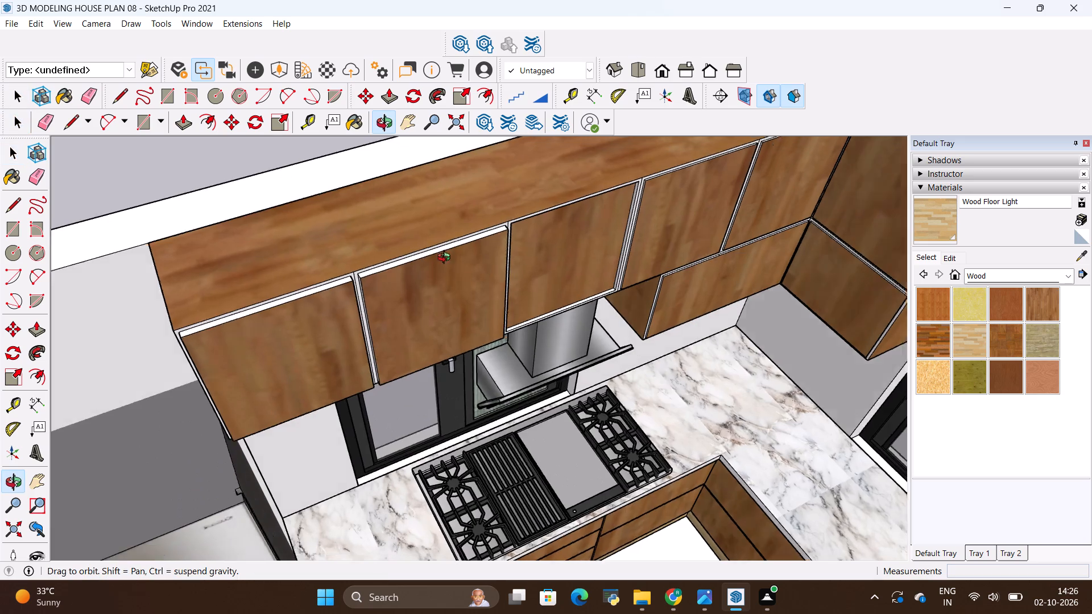
{"action": "middle_click_drag", "start_coordinate": [446, 259], "coordinate": [366, 211]}
{"action": "scroll", "coordinate": [615, 229], "scroll_direction": "up", "scroll_amount": 8}
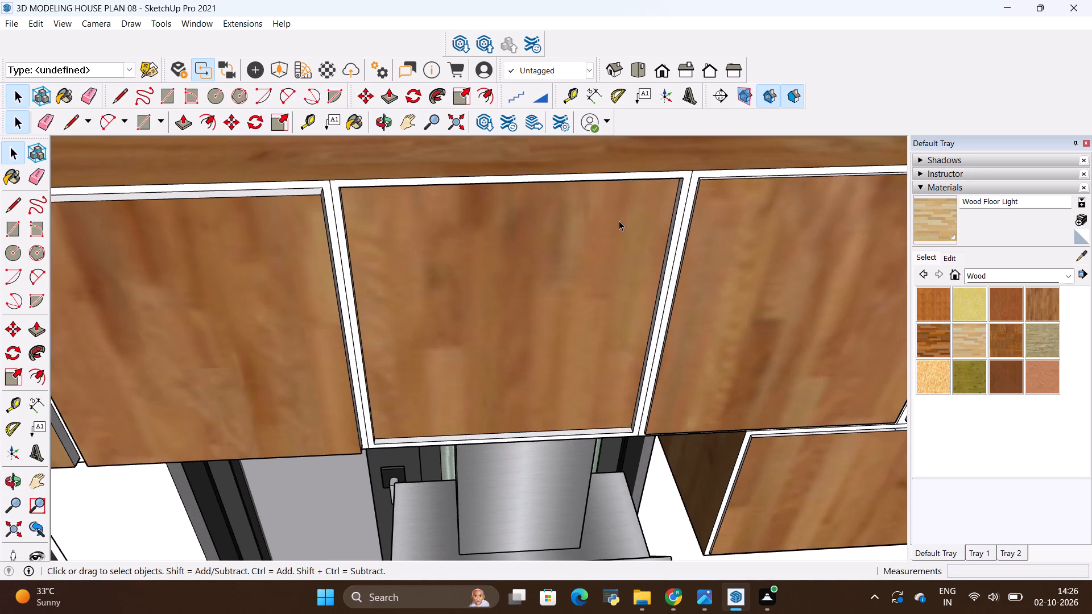
{"action": "scroll", "coordinate": [614, 174], "scroll_direction": "up", "scroll_amount": 6}
{"action": "middle_click_drag", "start_coordinate": [613, 229], "coordinate": [626, 259]}
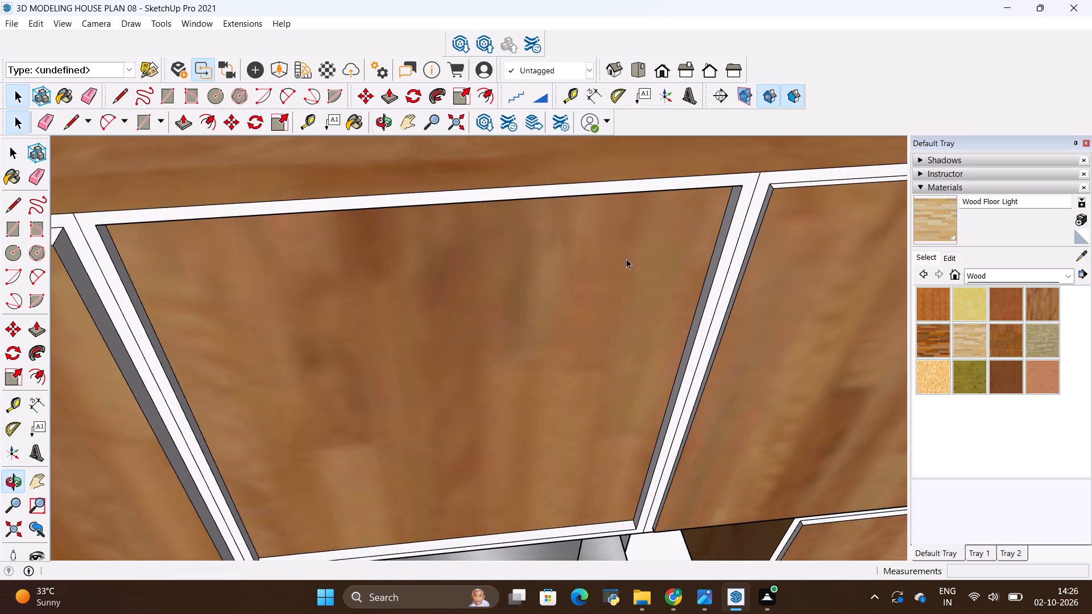
{"action": "key", "text": "space"}
{"action": "double_click", "coordinate": [596, 293]}
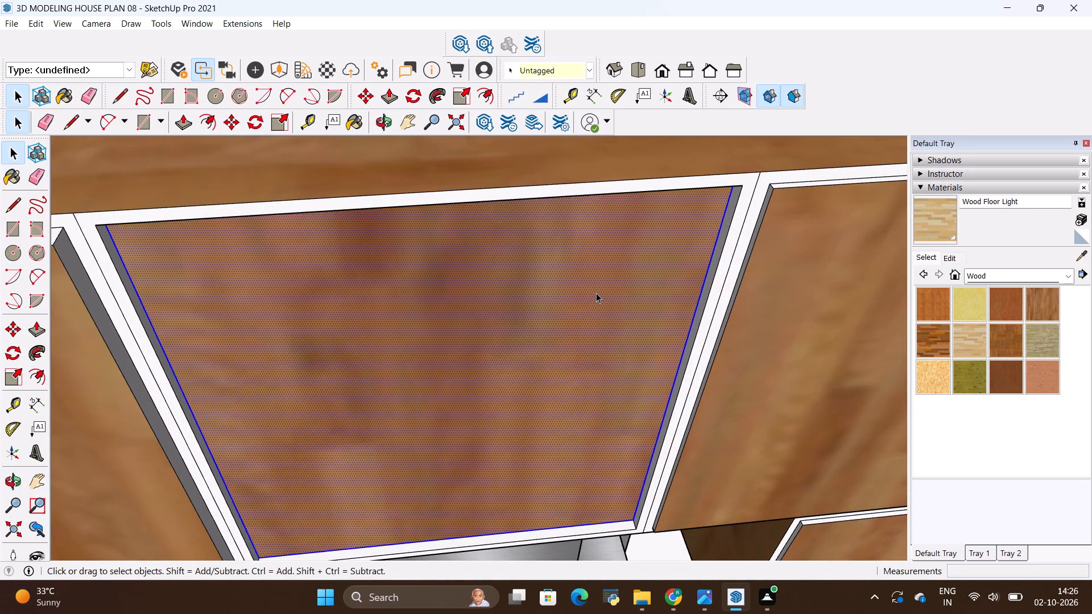
{"action": "key", "text": "p"}
{"action": "left_click", "coordinate": [593, 294]}
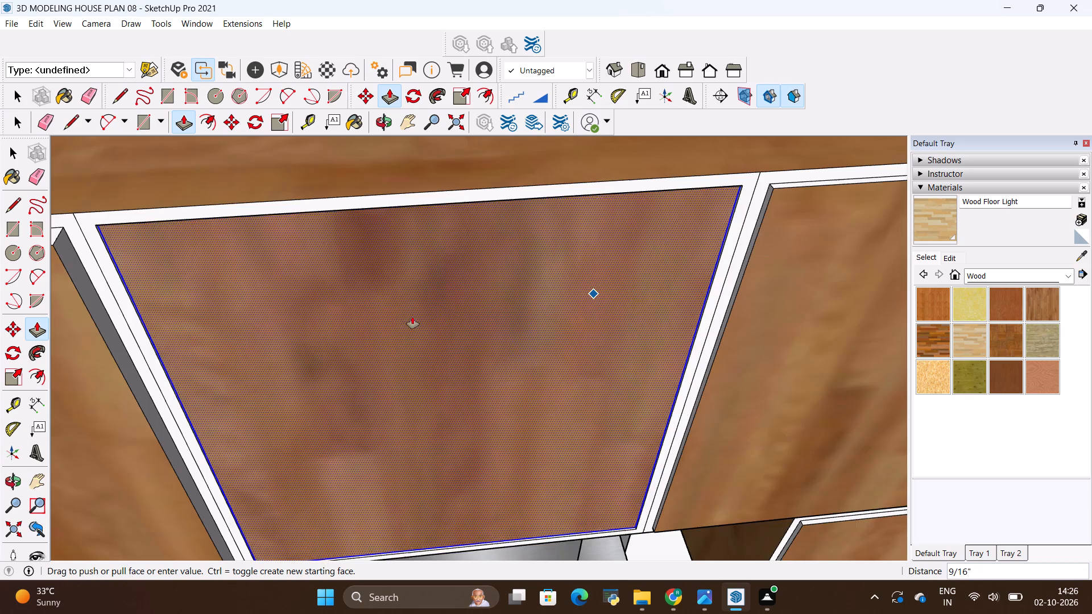
{"action": "scroll", "coordinate": [402, 317], "scroll_direction": "down", "scroll_amount": 4}
{"action": "left_click", "coordinate": [153, 306]}
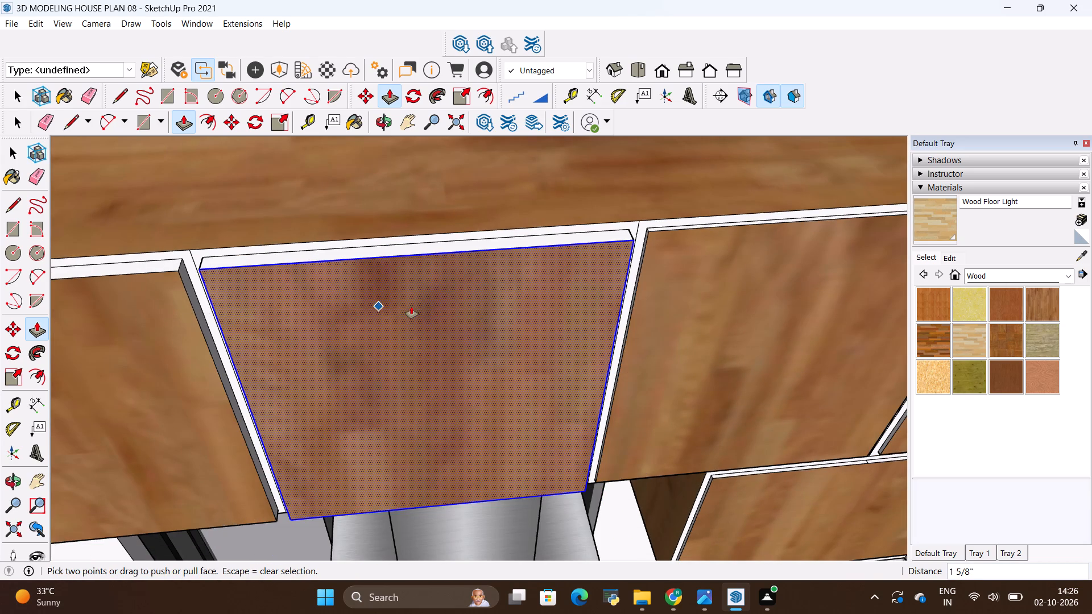
{"action": "scroll", "coordinate": [597, 377], "scroll_direction": "down", "scroll_amount": 10}
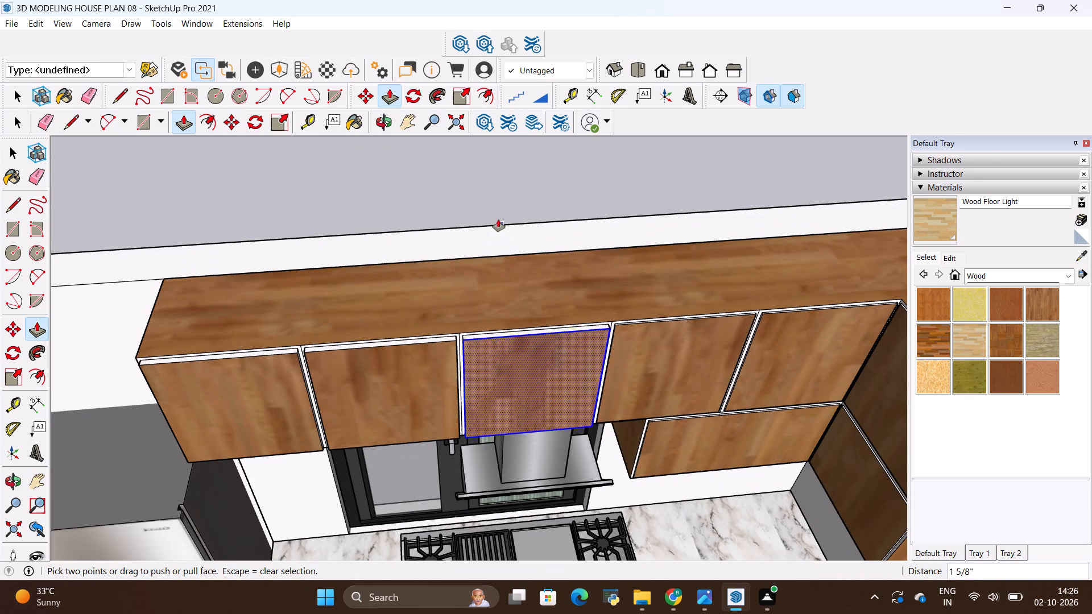
{"action": "key", "text": "space"}
{"action": "left_click", "coordinate": [487, 199]}
Open the group containing the floor and base cabinets and select the floor face.
{"action": "scroll", "coordinate": [537, 402], "scroll_direction": "down", "scroll_amount": 4}
{"action": "scroll", "coordinate": [557, 335], "scroll_direction": "down", "scroll_amount": 4}
{"action": "middle_click_drag", "start_coordinate": [593, 508], "coordinate": [593, 505]}
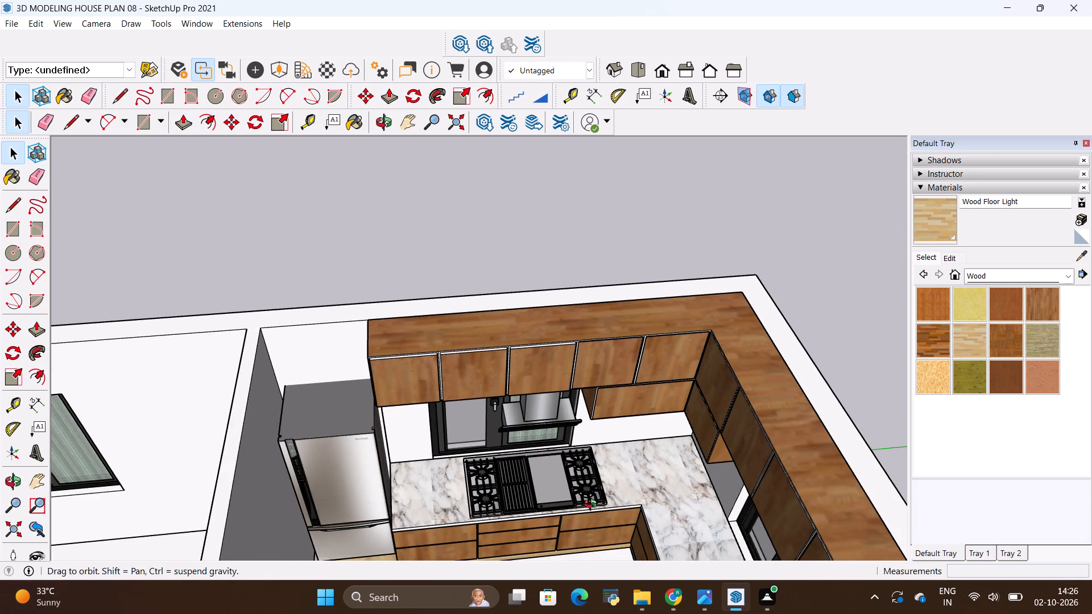
{"action": "middle_click_drag", "start_coordinate": [593, 505], "coordinate": [639, 389]}
{"action": "scroll", "coordinate": [496, 403], "scroll_direction": "down", "scroll_amount": 3}
{"action": "middle_click_drag", "start_coordinate": [510, 492], "coordinate": [543, 557]}
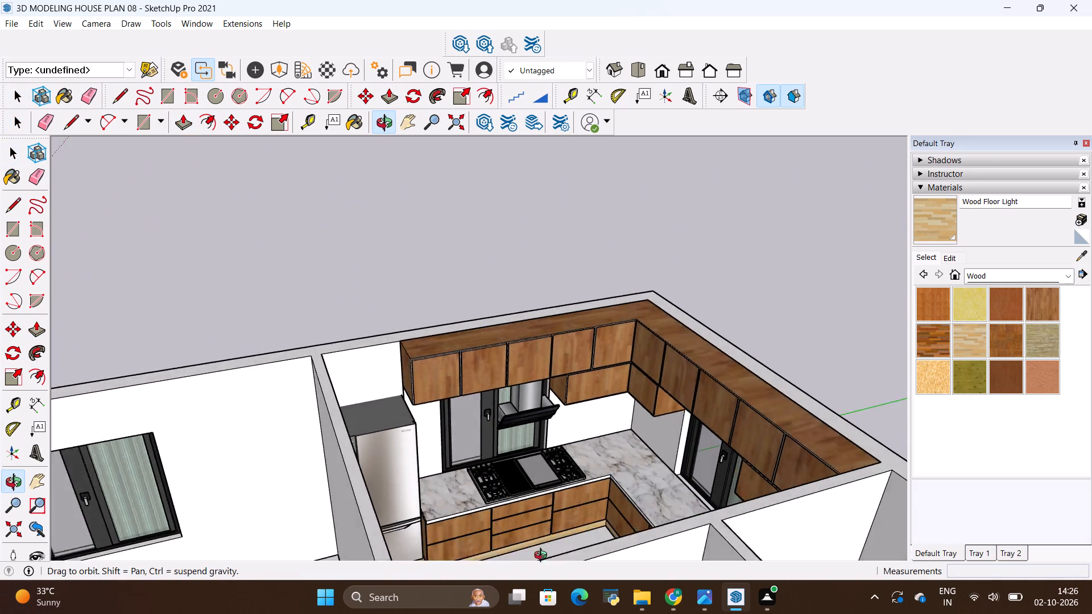
{"action": "middle_click_drag", "start_coordinate": [543, 557], "coordinate": [566, 590]}
{"action": "scroll", "coordinate": [402, 376], "scroll_direction": "down", "scroll_amount": 4}
{"action": "scroll", "coordinate": [460, 395], "scroll_direction": "up", "scroll_amount": 3}
{"action": "scroll", "coordinate": [427, 356], "scroll_direction": "down", "scroll_amount": 3}
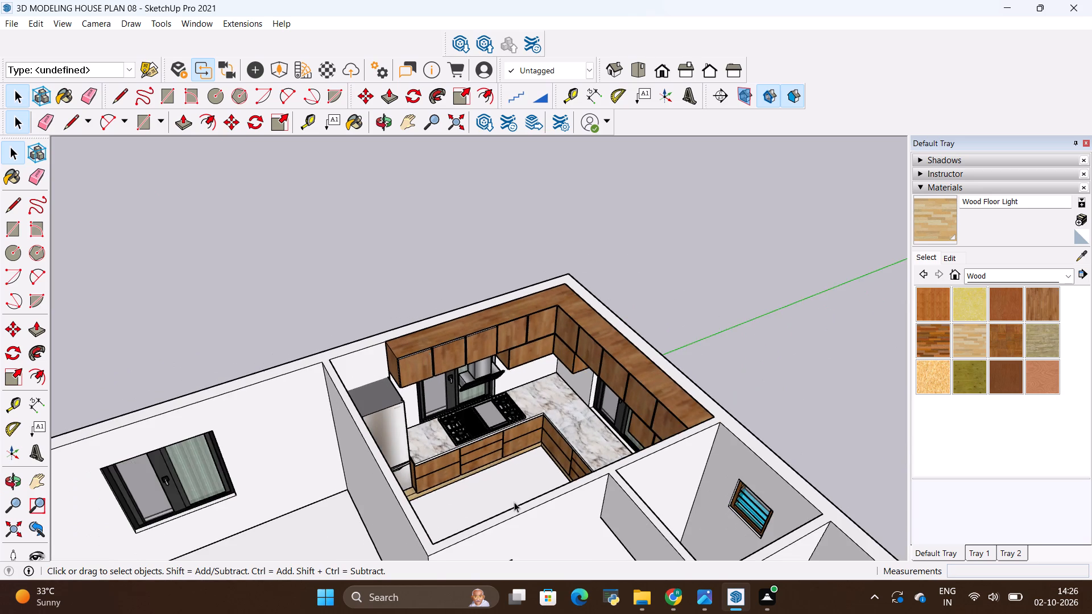
{"action": "scroll", "coordinate": [514, 502], "scroll_direction": "up", "scroll_amount": 6}
{"action": "key", "text": "space"}
{"action": "left_click", "coordinate": [479, 490]}
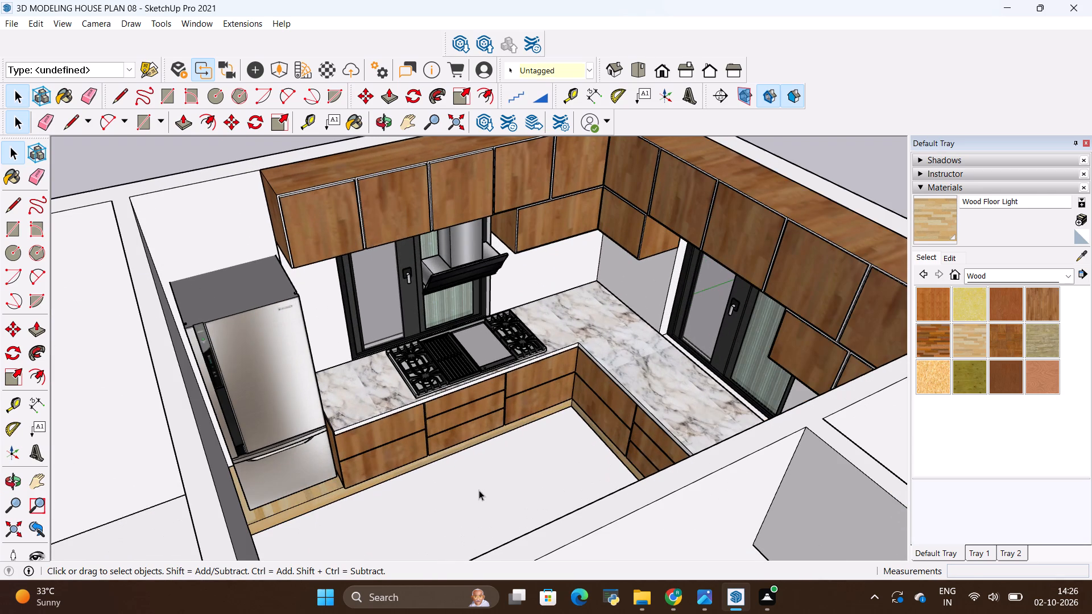
{"action": "double_click", "coordinate": [479, 490]}
{"action": "left_click", "coordinate": [479, 490]}
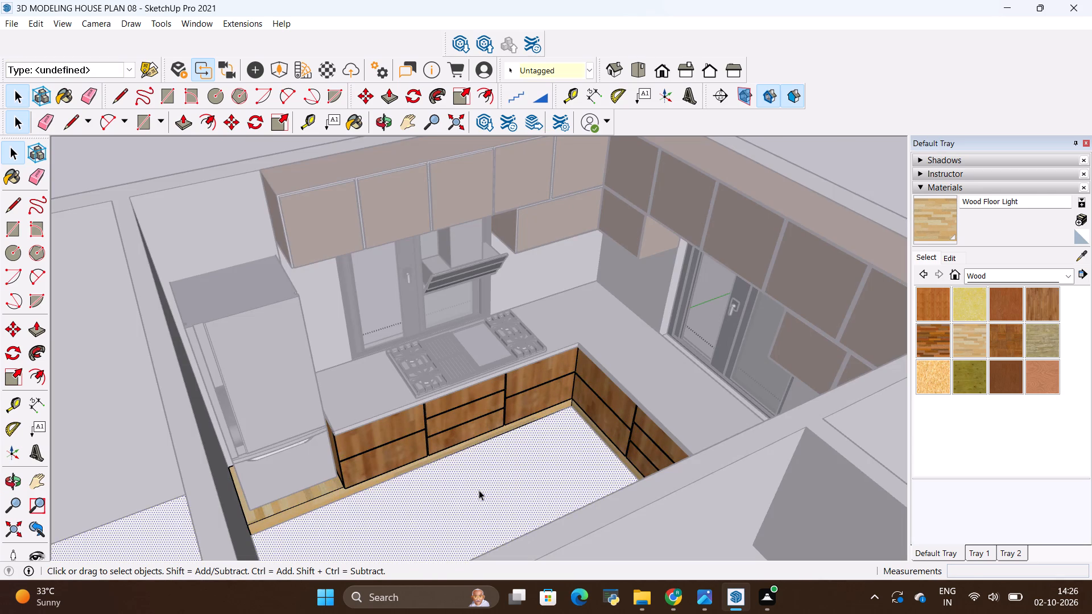
Create a new material from the downloaded pngtree white marble background image with a texture width of 5'.
{"action": "left_click", "coordinate": [995, 276]}
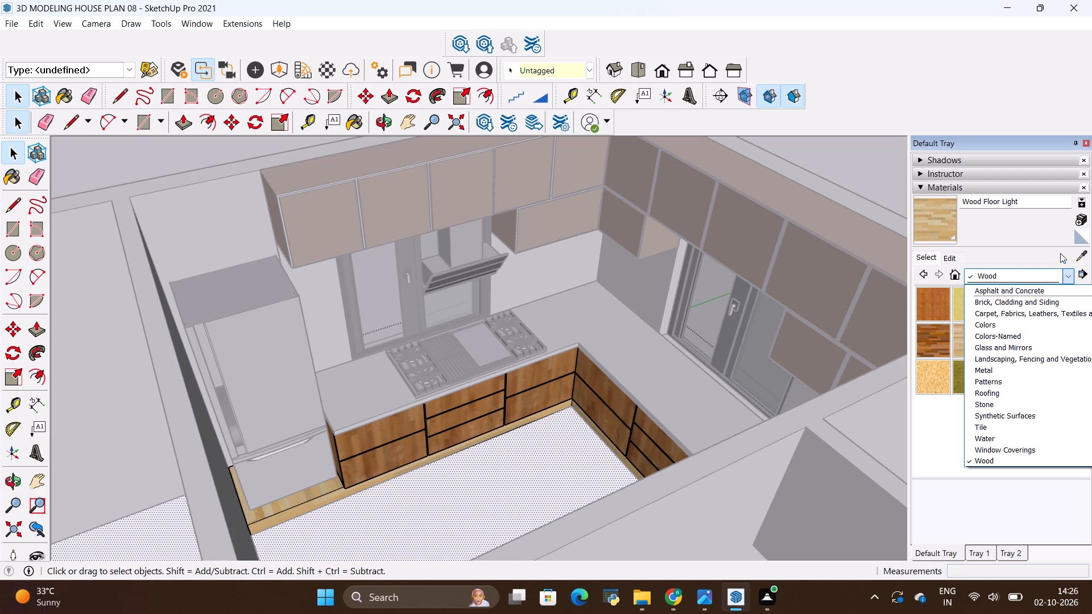
{"action": "left_click", "coordinate": [1080, 221]}
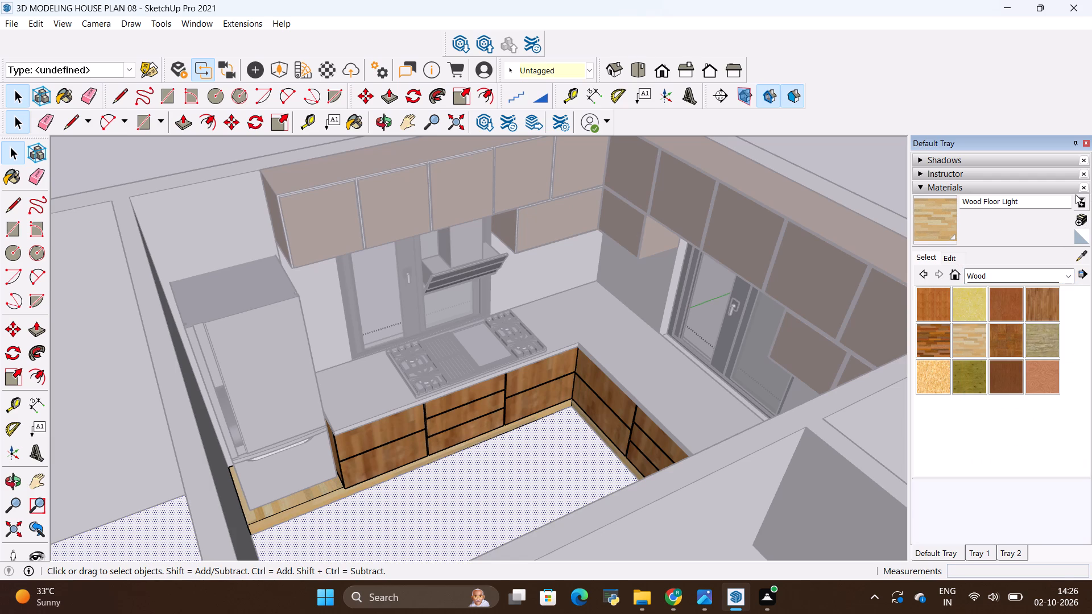
{"action": "left_click", "coordinate": [1081, 213]}
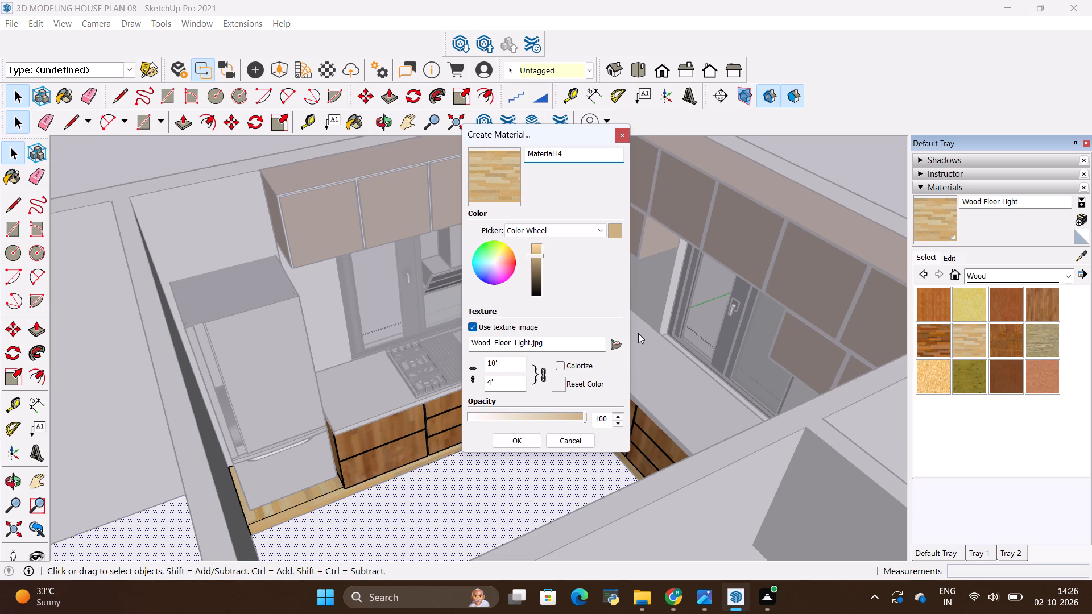
{"action": "left_click", "coordinate": [623, 341]}
{"action": "scroll", "coordinate": [611, 310], "scroll_direction": "down", "scroll_amount": 3}
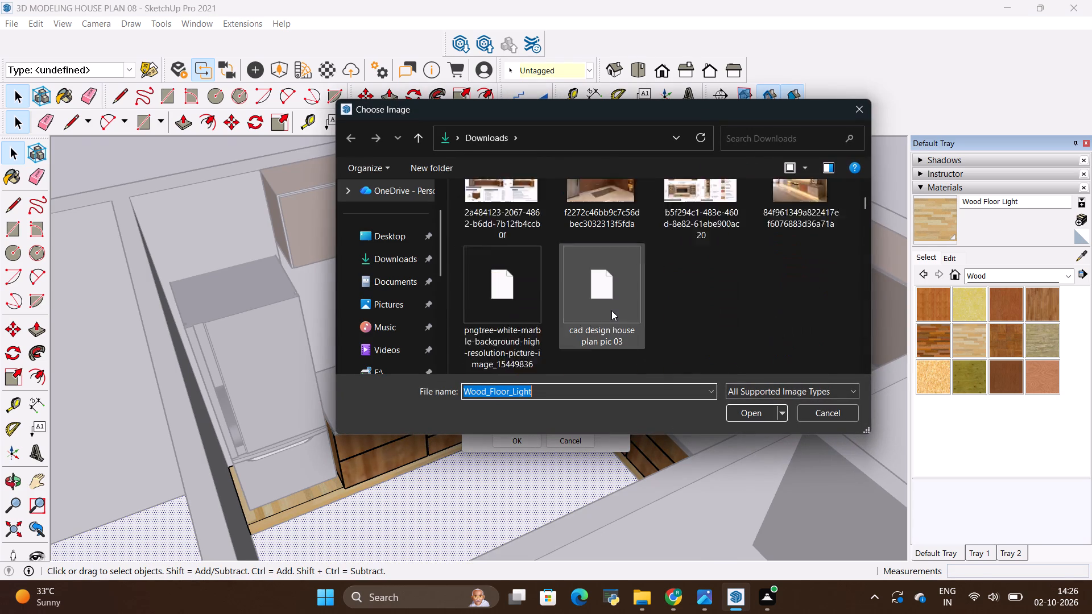
{"action": "left_click", "coordinate": [520, 277]}
{"action": "left_click", "coordinate": [754, 414]}
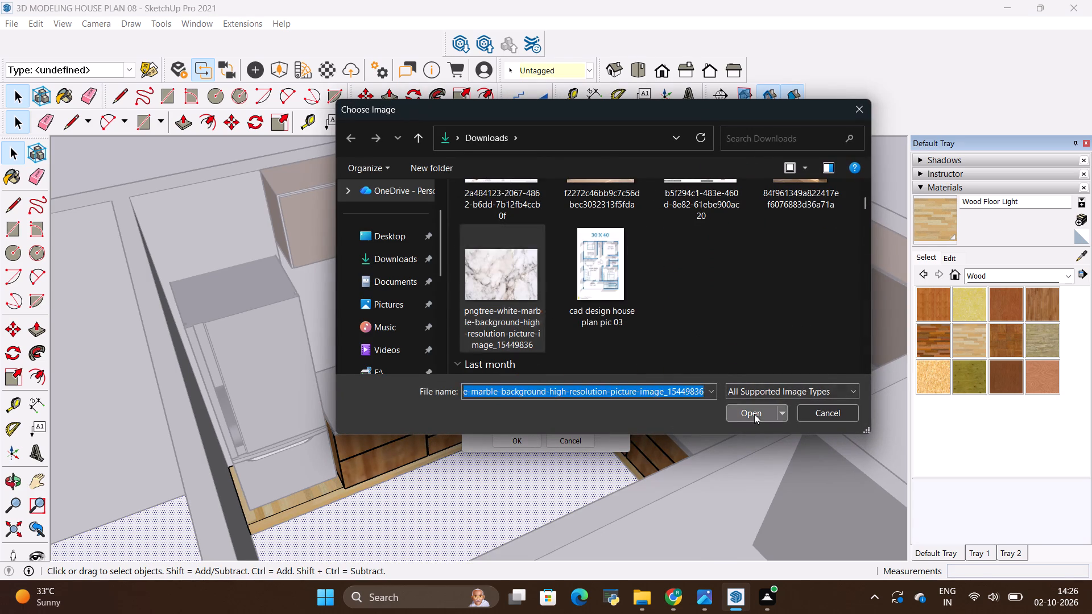
{"action": "left_click", "coordinate": [516, 363]}
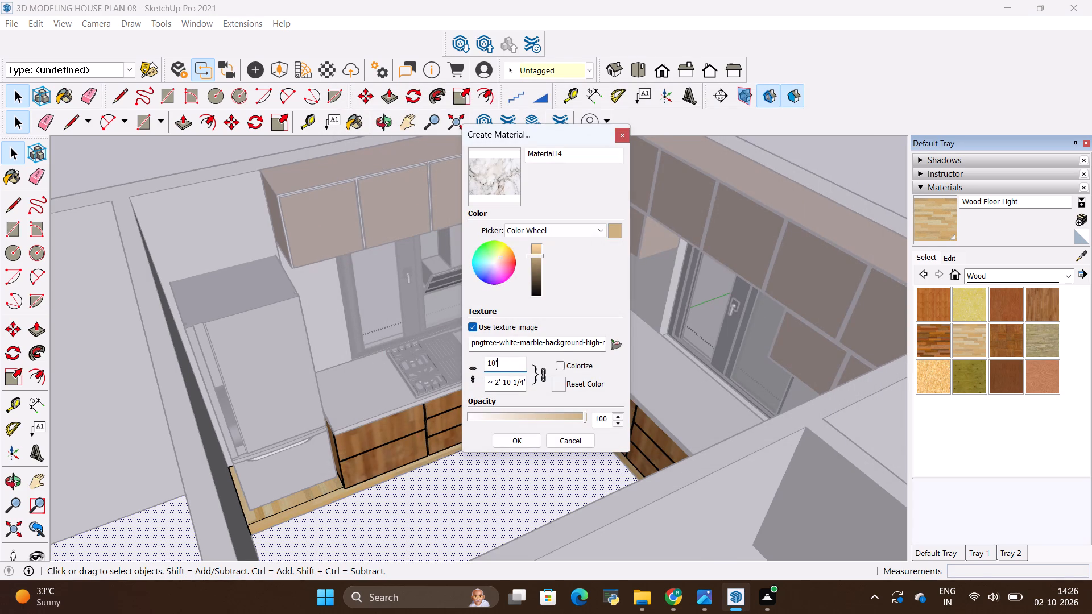
{"action": "key", "text": "BackSpace"}
{"action": "key", "text": "BackSpace"}
{"action": "key", "text": "BackSpace"}
{"action": "type", "text": "5'"}
{"action": "key", "text": "Return"}
{"action": "left_click", "coordinate": [515, 446]}
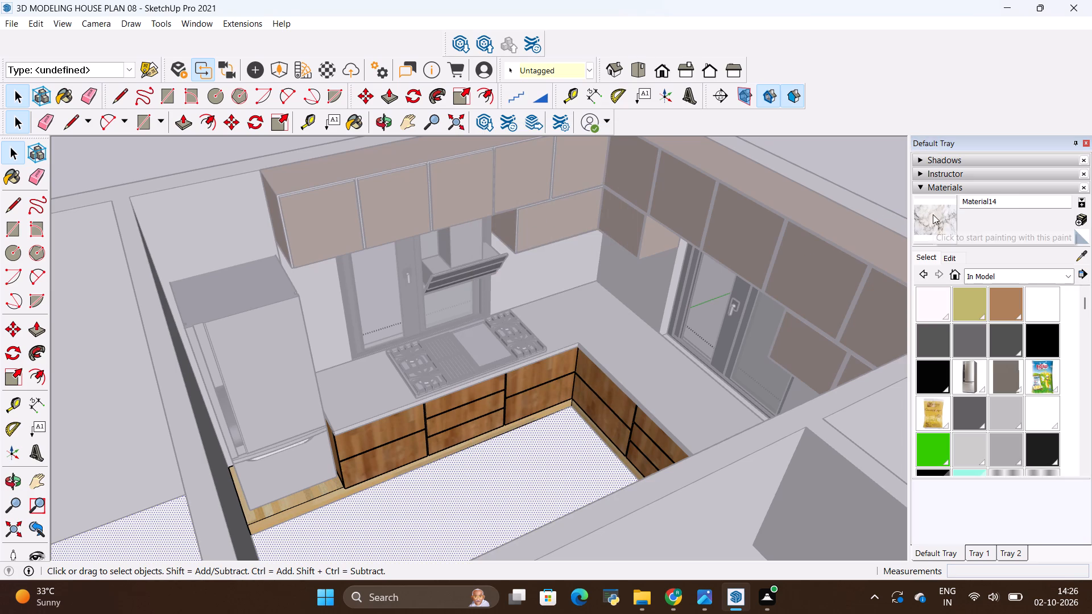
Paint the selected floor face with the new white marble material.
{"action": "left_click", "coordinate": [933, 214]}
{"action": "left_click", "coordinate": [464, 529]}
{"action": "scroll", "coordinate": [503, 479], "scroll_direction": "down", "scroll_amount": 7}
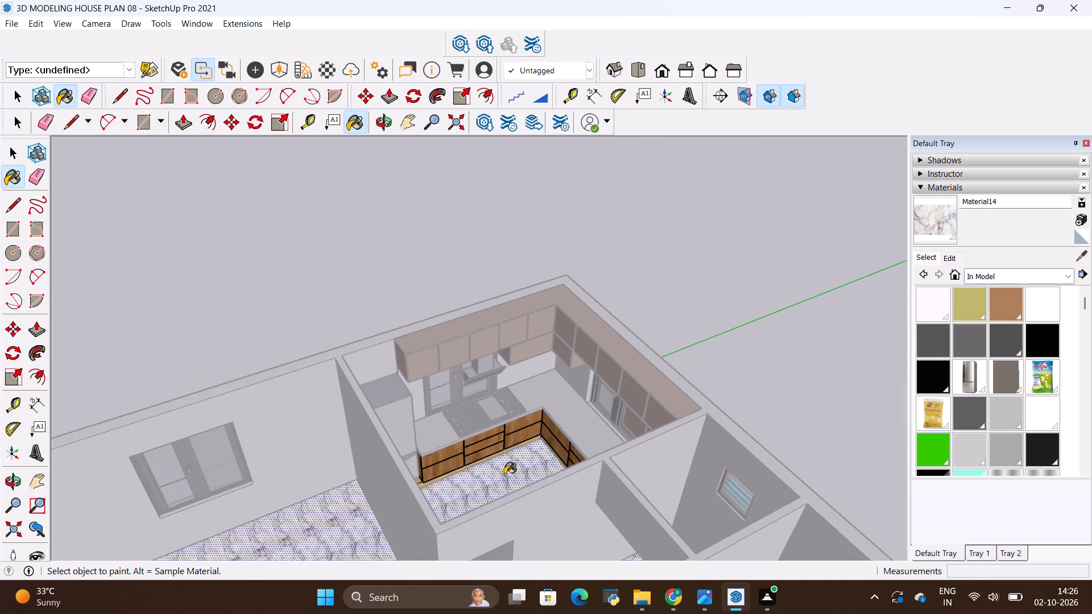
{"action": "scroll", "coordinate": [501, 496], "scroll_direction": "up", "scroll_amount": 20}
{"action": "scroll", "coordinate": [501, 496], "scroll_direction": "up", "scroll_amount": 1}
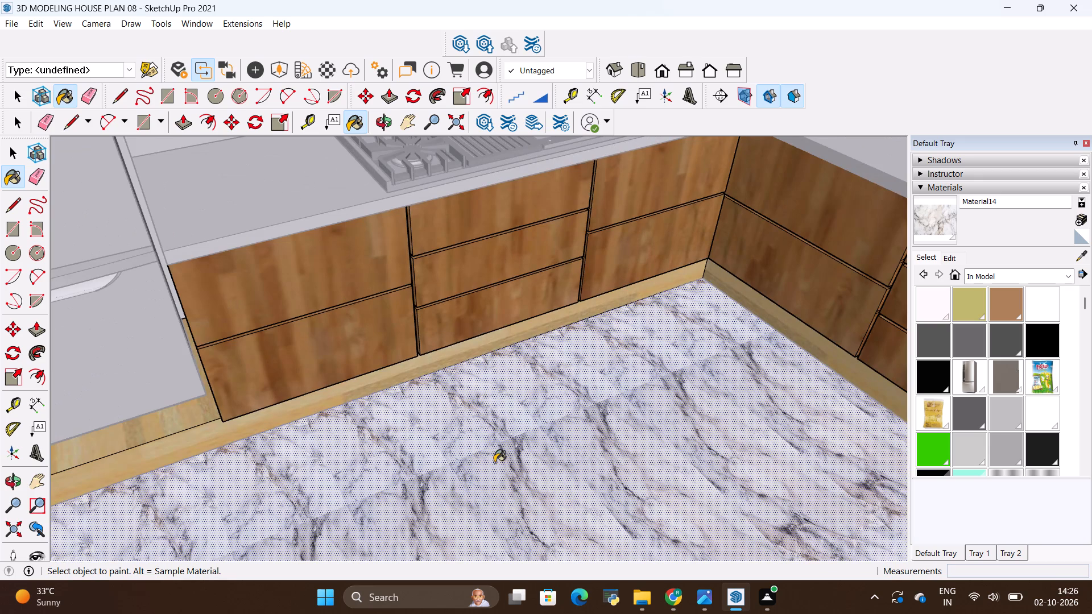
{"action": "scroll", "coordinate": [494, 462], "scroll_direction": "down", "scroll_amount": 1}
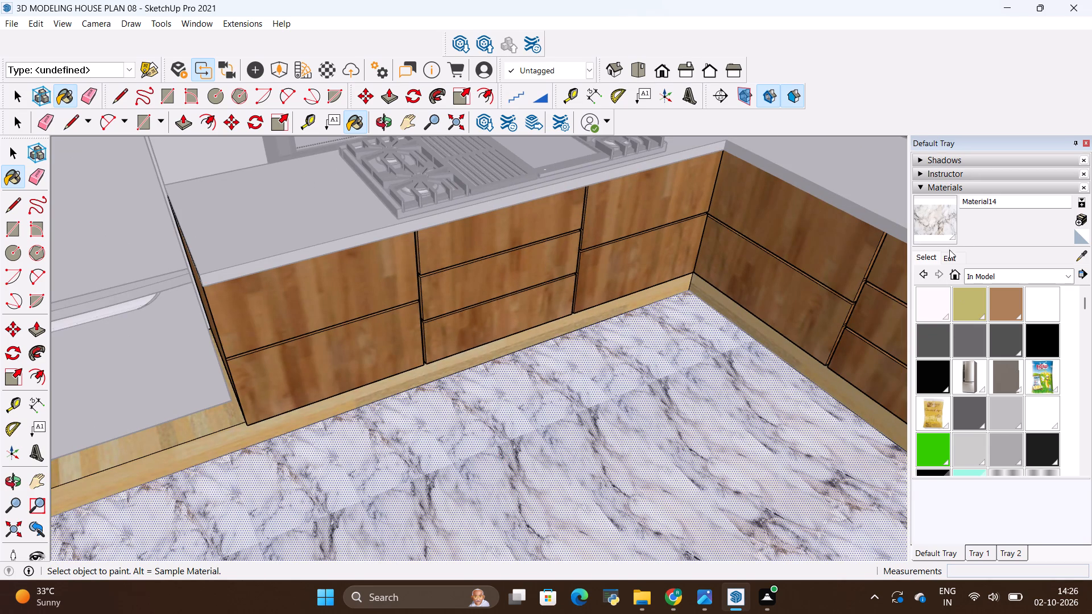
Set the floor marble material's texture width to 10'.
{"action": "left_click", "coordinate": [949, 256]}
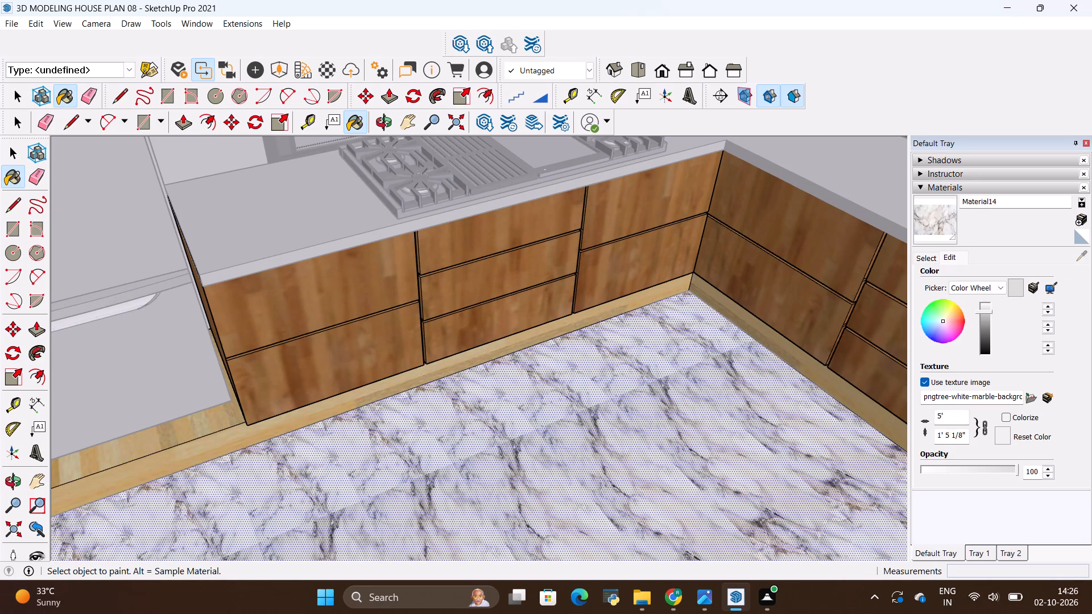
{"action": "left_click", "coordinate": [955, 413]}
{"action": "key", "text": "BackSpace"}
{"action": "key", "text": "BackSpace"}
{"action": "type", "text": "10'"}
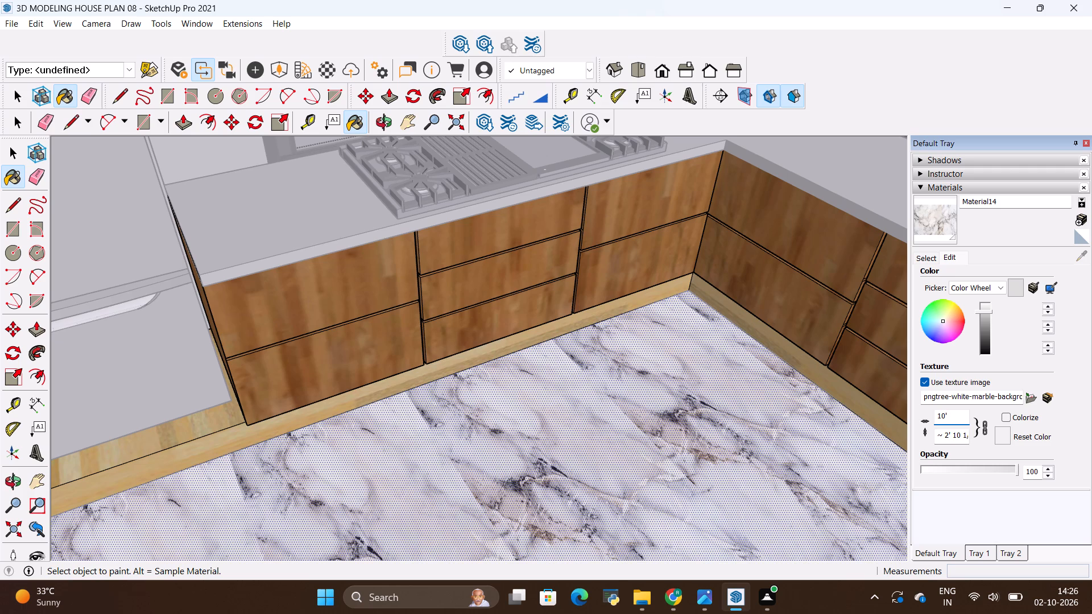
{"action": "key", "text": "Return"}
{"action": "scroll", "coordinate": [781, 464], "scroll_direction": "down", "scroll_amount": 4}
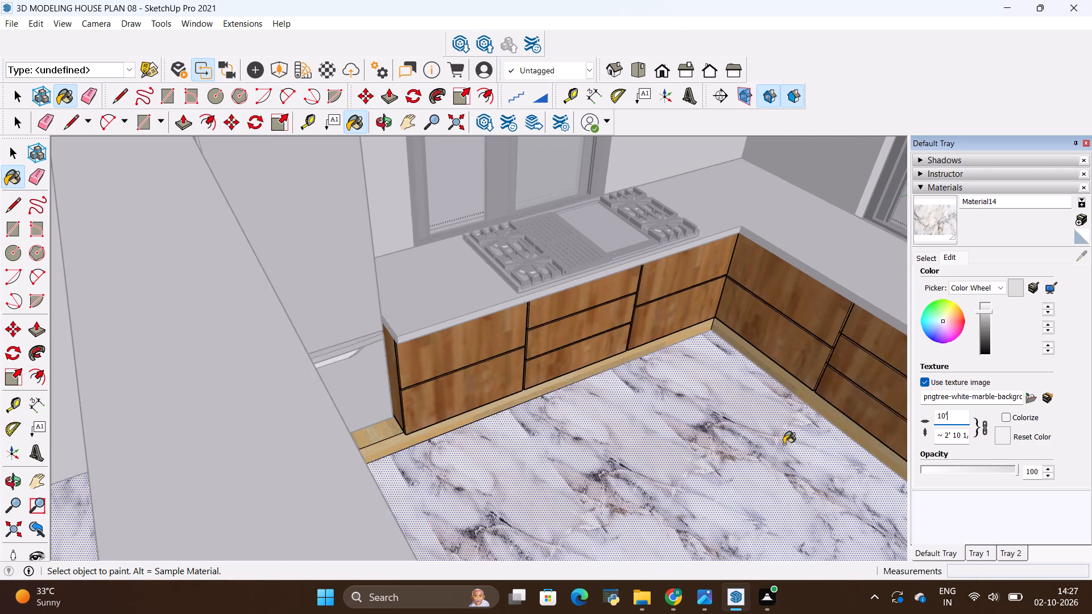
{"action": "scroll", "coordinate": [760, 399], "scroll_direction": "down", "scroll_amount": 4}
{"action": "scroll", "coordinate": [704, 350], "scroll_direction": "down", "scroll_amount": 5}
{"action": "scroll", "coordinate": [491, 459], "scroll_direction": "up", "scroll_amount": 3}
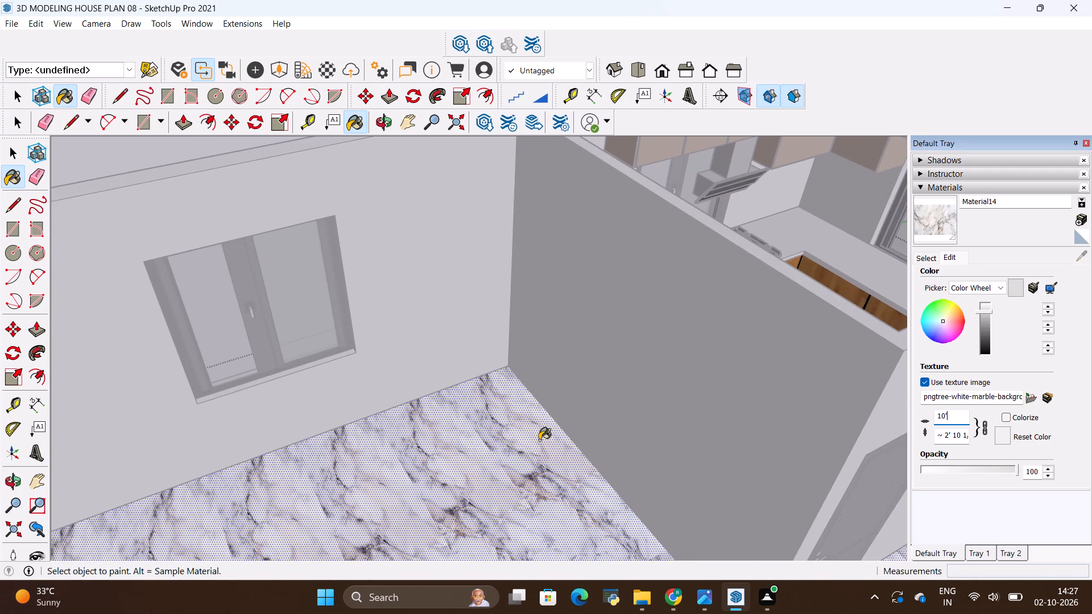
Set the floor marble's texture height to 10' 10 1/4" with the aspect ratio locked, and exit the floor group.
{"action": "left_click", "coordinate": [952, 437]}
{"action": "key", "text": "BackSpace"}
{"action": "key", "text": "BackSpace"}
{"action": "key", "text": "BackSpace"}
{"action": "type", "text": "10'"}
{"action": "scroll", "coordinate": [561, 455], "scroll_direction": "down", "scroll_amount": 8}
{"action": "scroll", "coordinate": [486, 389], "scroll_direction": "down", "scroll_amount": 8}
{"action": "scroll", "coordinate": [538, 495], "scroll_direction": "up", "scroll_amount": 2}
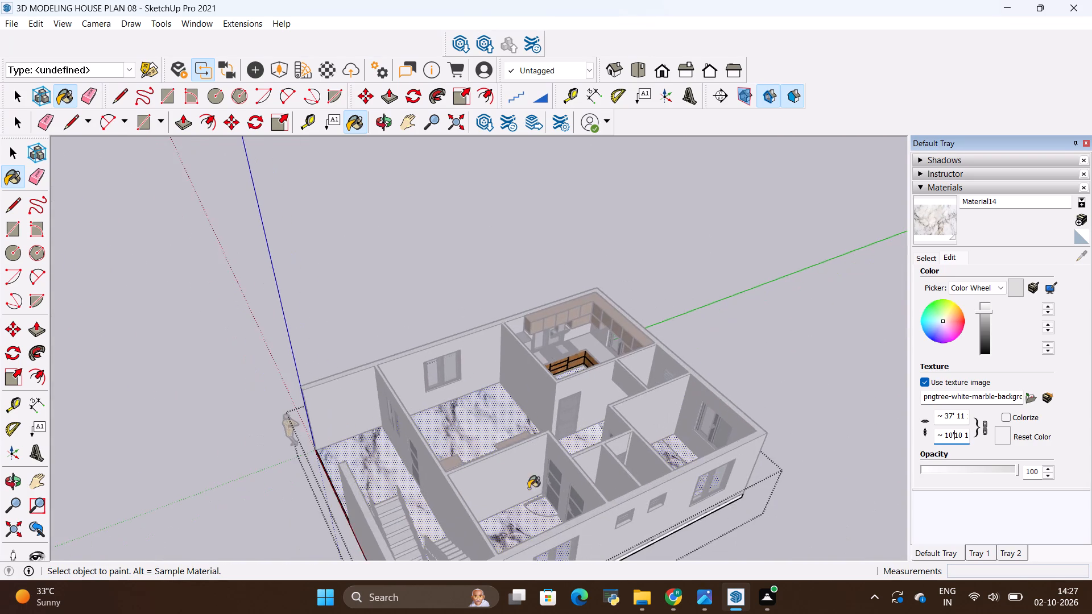
{"action": "scroll", "coordinate": [457, 433], "scroll_direction": "down", "scroll_amount": 3}
{"action": "middle_click_drag", "start_coordinate": [464, 438], "coordinate": [495, 528]}
{"action": "key", "text": "space"}
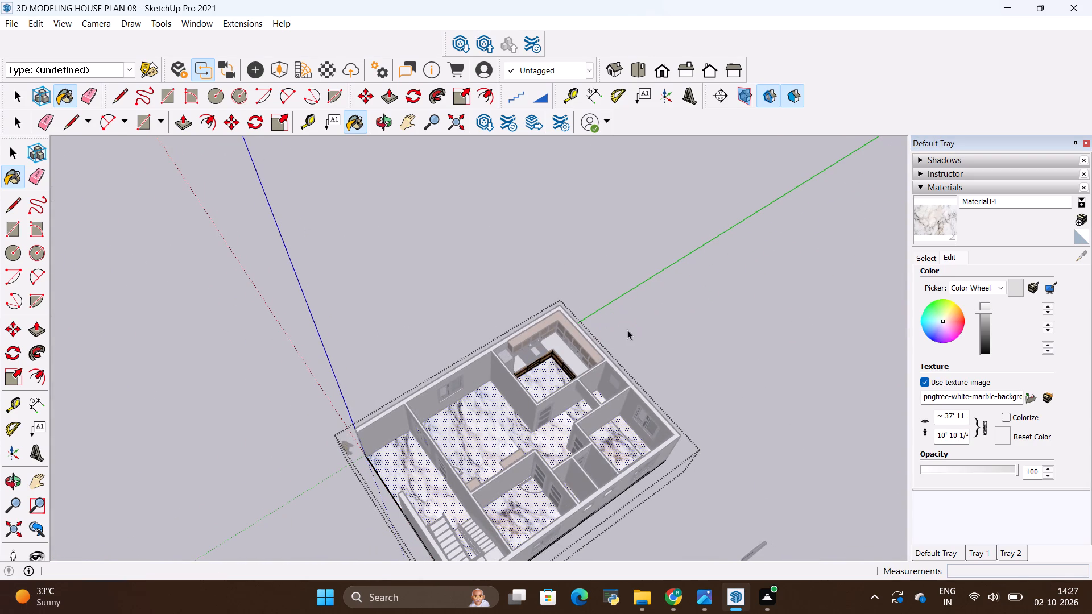
{"action": "left_click", "coordinate": [627, 330]}
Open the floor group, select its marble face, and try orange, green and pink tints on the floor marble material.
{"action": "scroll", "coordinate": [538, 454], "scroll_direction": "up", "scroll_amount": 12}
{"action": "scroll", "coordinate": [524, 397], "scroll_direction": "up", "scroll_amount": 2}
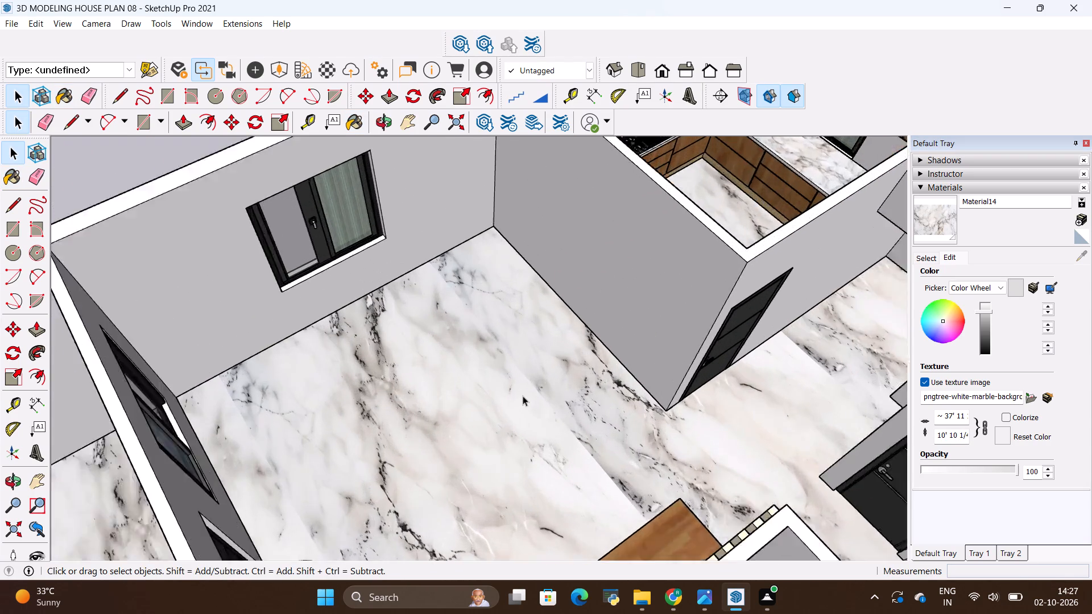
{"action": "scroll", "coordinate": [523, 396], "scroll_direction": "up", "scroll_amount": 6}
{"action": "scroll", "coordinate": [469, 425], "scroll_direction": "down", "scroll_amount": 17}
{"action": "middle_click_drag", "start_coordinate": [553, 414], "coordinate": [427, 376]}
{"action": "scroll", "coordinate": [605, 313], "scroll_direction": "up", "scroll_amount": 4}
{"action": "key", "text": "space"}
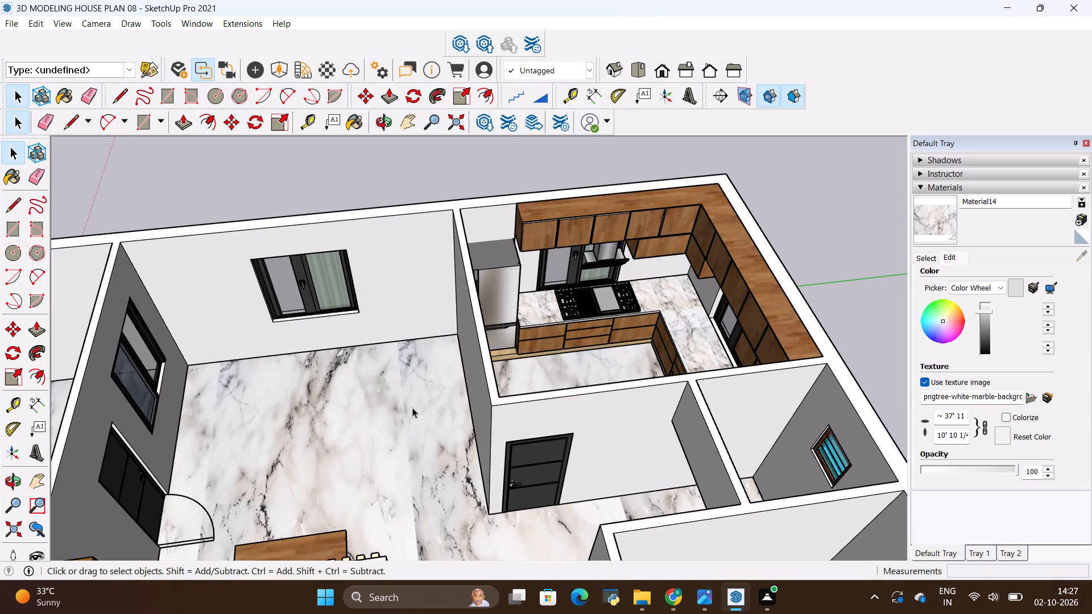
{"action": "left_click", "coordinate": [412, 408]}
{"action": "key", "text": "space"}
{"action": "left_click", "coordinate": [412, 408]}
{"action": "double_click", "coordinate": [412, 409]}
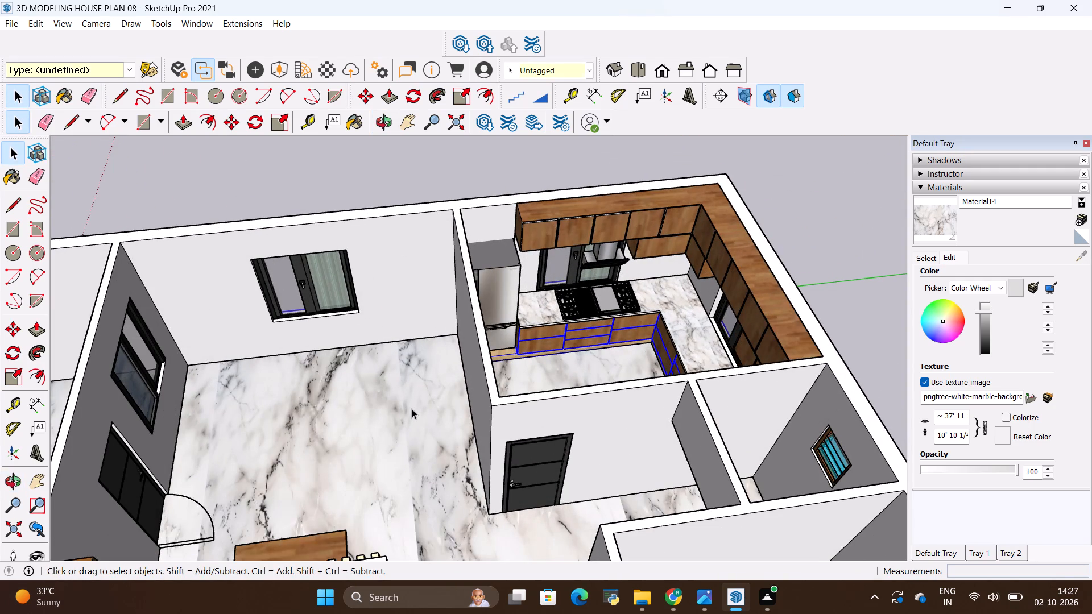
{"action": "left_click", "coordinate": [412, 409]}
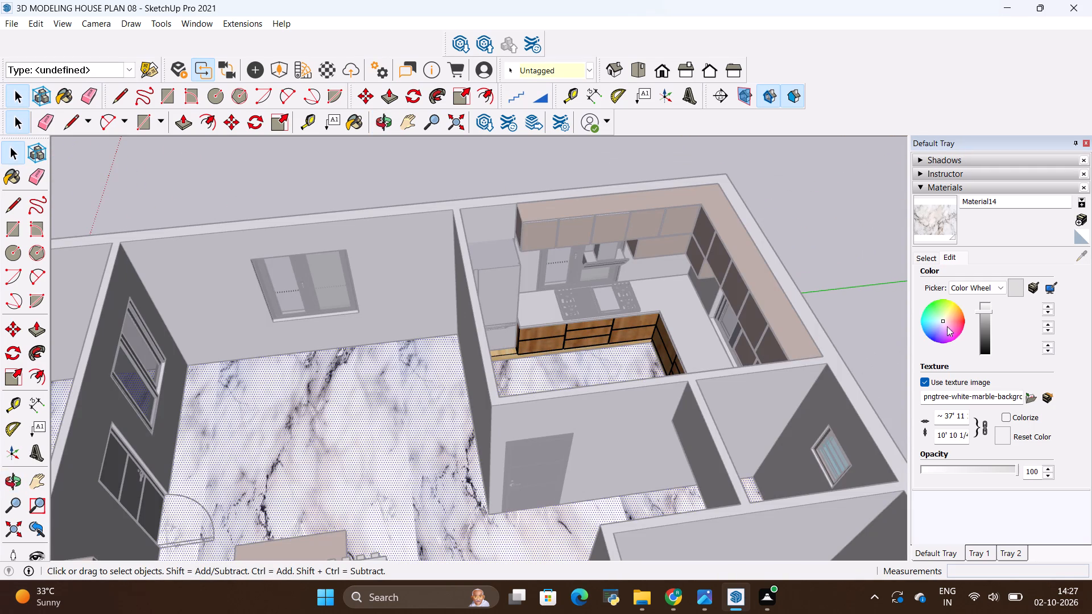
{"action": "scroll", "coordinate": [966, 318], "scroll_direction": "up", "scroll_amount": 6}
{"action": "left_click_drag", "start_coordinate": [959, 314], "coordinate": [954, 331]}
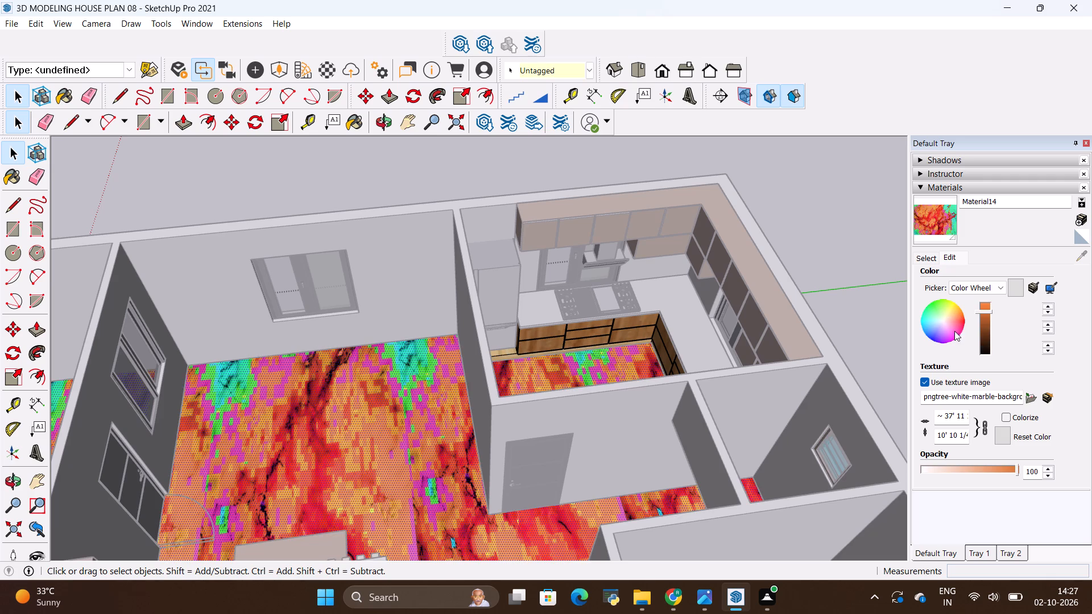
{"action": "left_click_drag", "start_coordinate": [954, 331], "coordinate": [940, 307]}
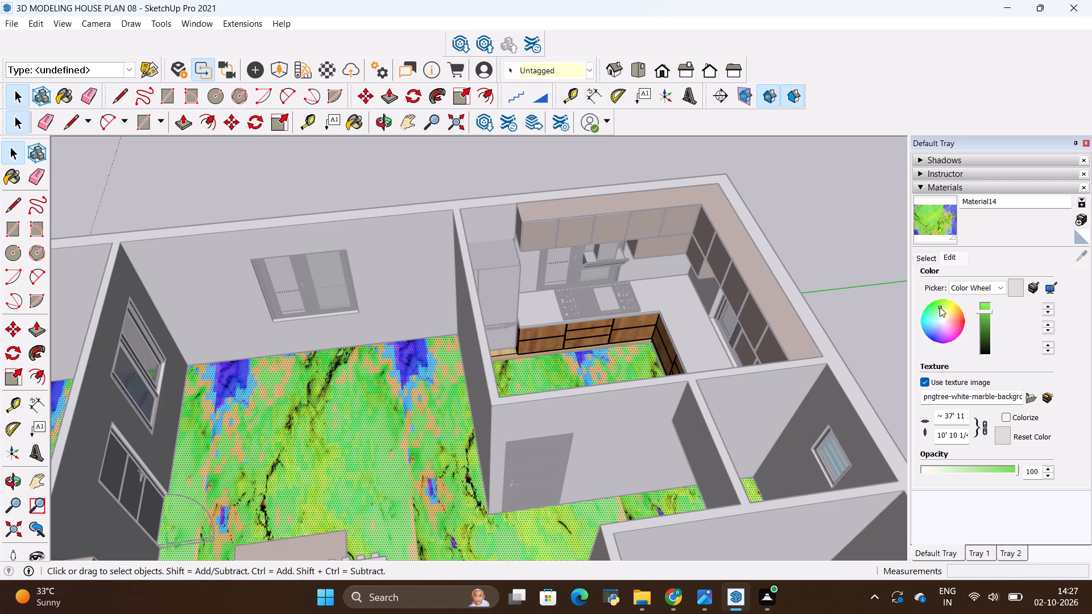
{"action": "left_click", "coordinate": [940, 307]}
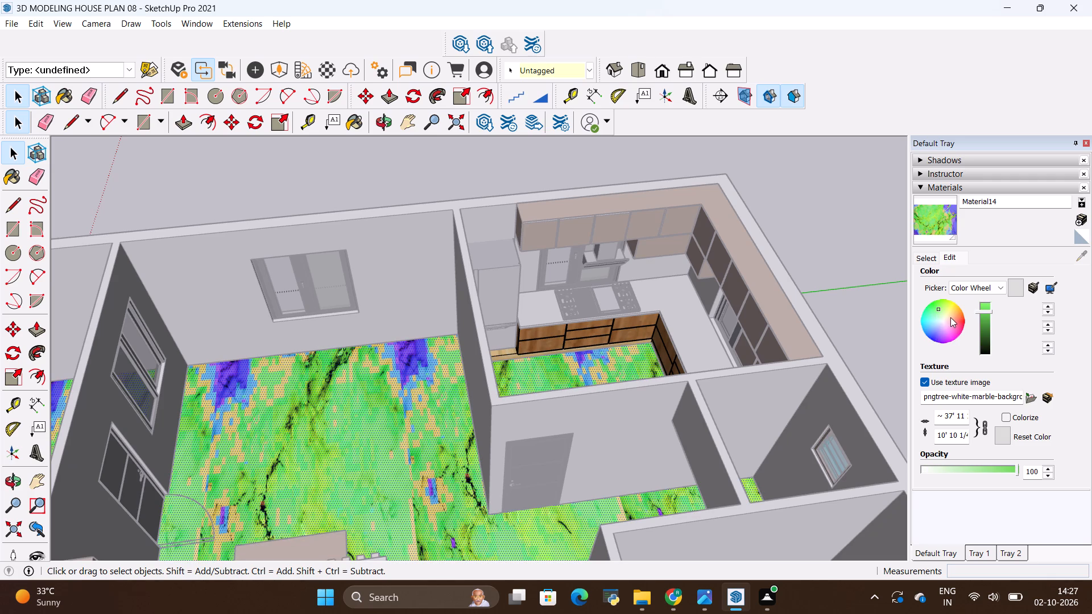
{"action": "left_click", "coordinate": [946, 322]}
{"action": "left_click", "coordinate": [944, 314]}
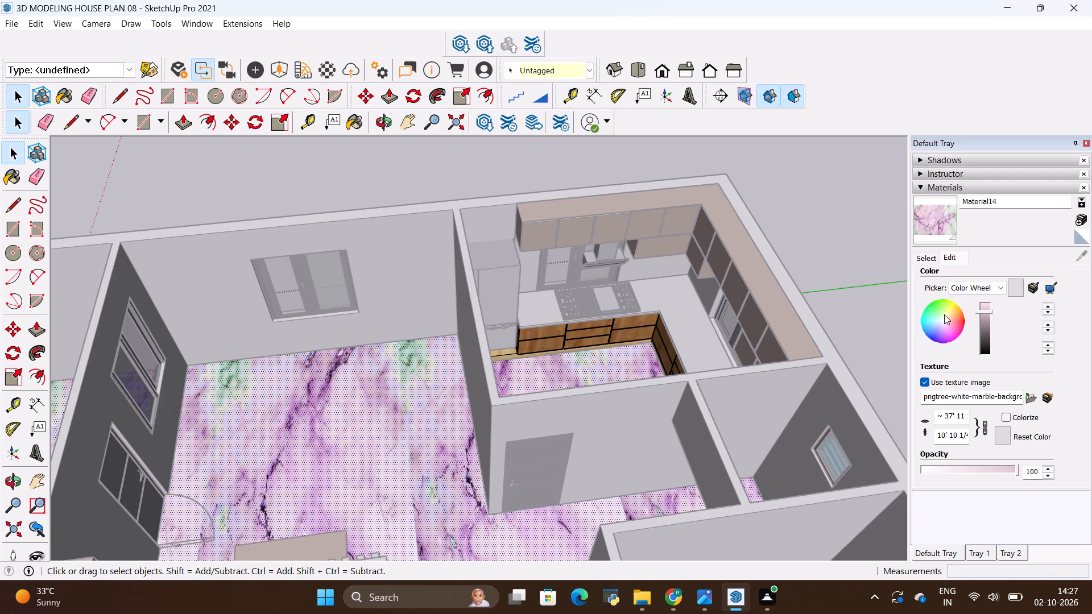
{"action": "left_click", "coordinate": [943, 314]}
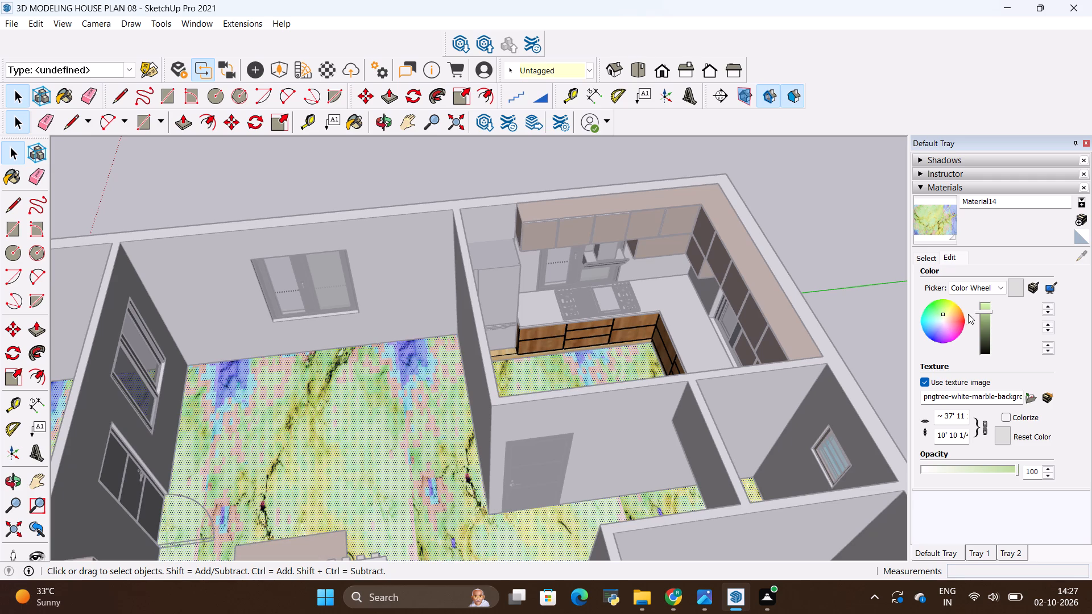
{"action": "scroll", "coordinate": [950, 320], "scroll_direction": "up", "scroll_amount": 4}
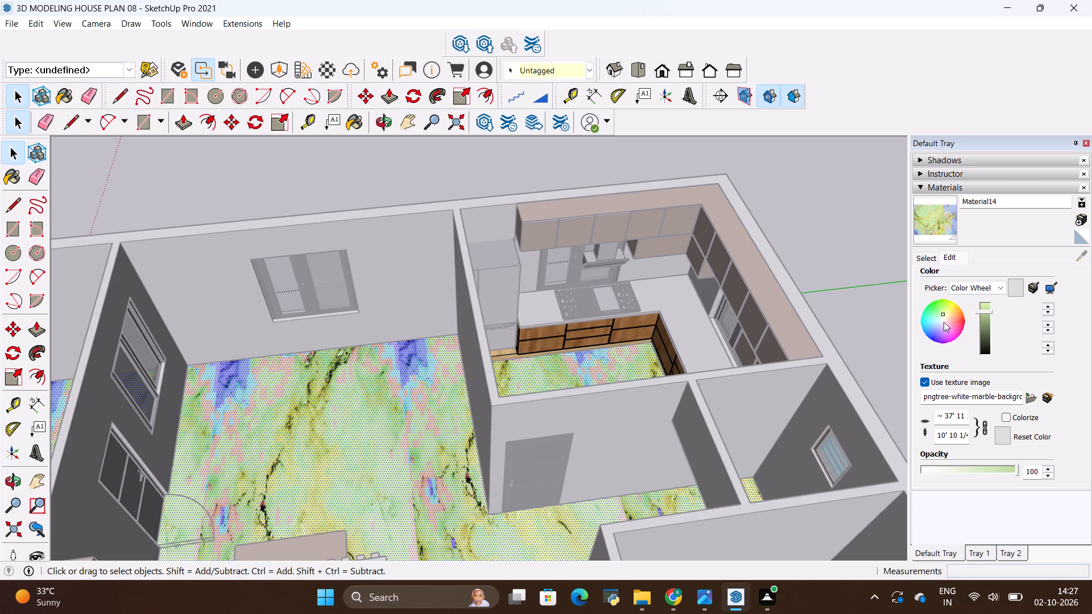
Set the floor marble material's colour to a very pale lilac tint near the colour wheel's centre, and exit the floor group.
{"action": "left_click", "coordinate": [944, 322]}
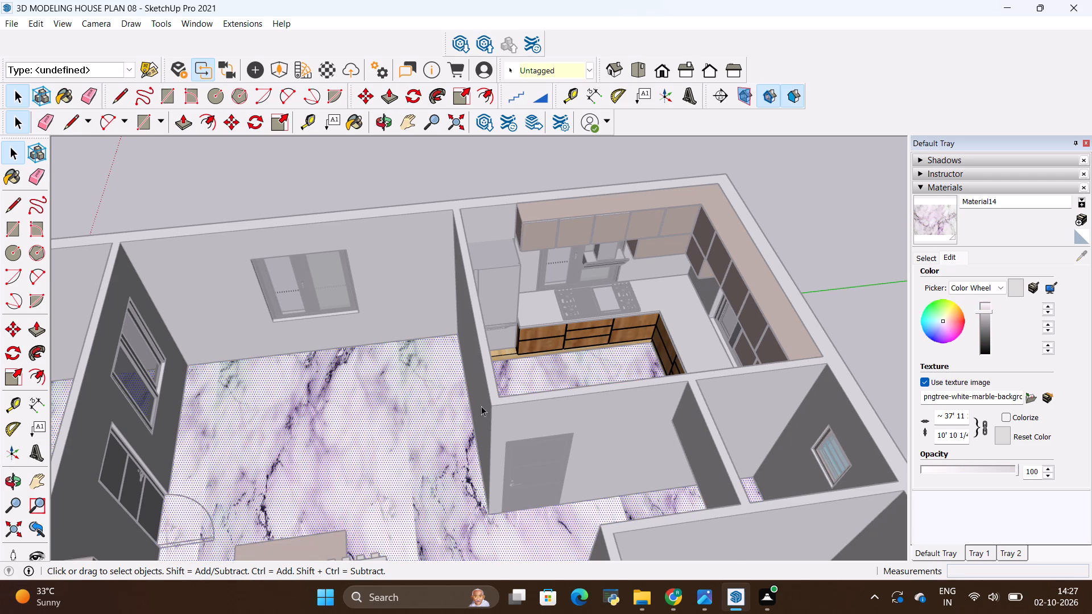
{"action": "scroll", "coordinate": [449, 400], "scroll_direction": "up", "scroll_amount": 10}
{"action": "scroll", "coordinate": [374, 381], "scroll_direction": "down", "scroll_amount": 11}
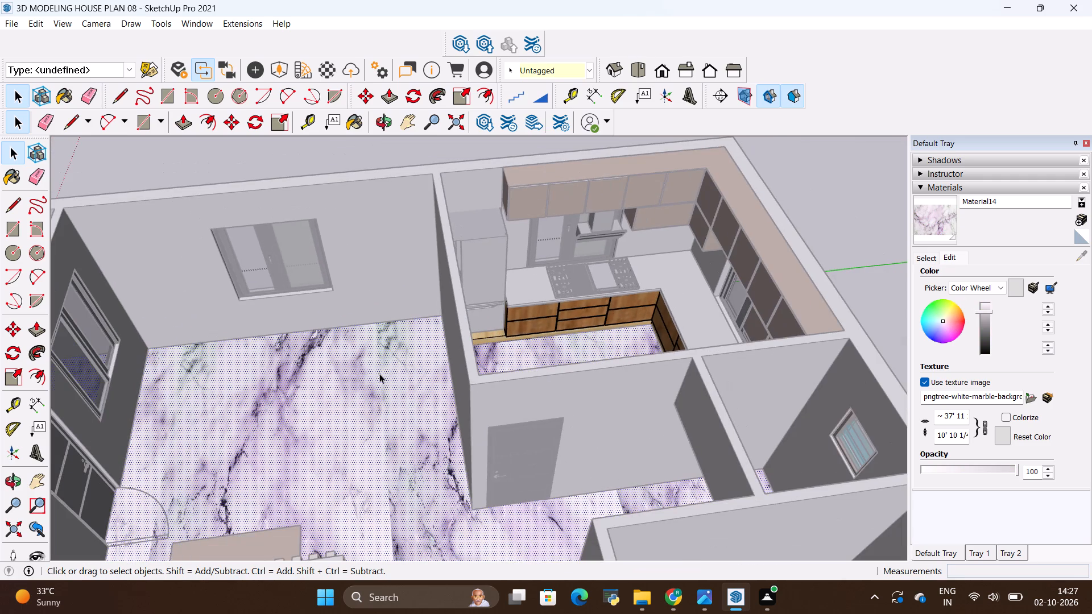
{"action": "key", "text": "space"}
{"action": "left_click", "coordinate": [867, 213]}
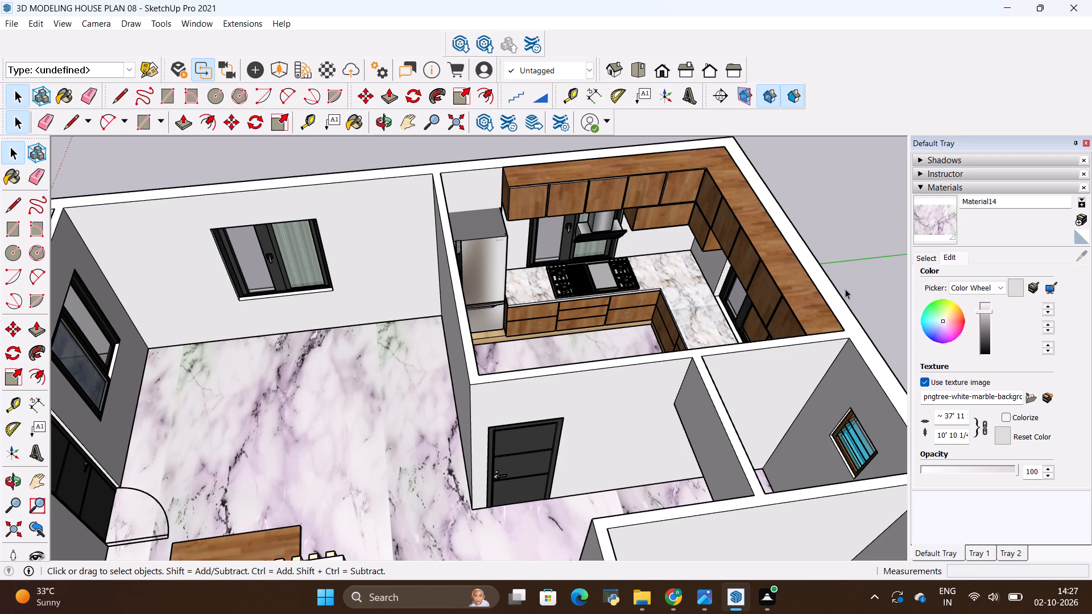
Examine the tinted marble floor throughout the rooms of the house, from overall and close-up views.
{"action": "scroll", "coordinate": [256, 330], "scroll_direction": "down", "scroll_amount": 3}
{"action": "scroll", "coordinate": [408, 316], "scroll_direction": "down", "scroll_amount": 4}
{"action": "scroll", "coordinate": [499, 236], "scroll_direction": "down", "scroll_amount": 4}
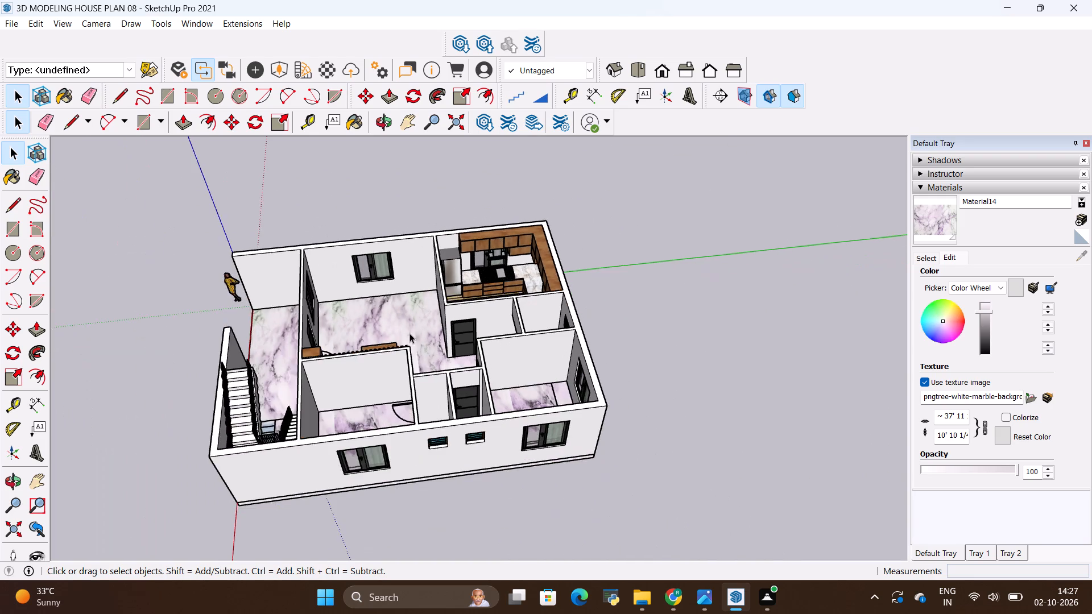
{"action": "scroll", "coordinate": [267, 376], "scroll_direction": "up", "scroll_amount": 6}
{"action": "middle_click_drag", "start_coordinate": [278, 399], "coordinate": [673, 335]}
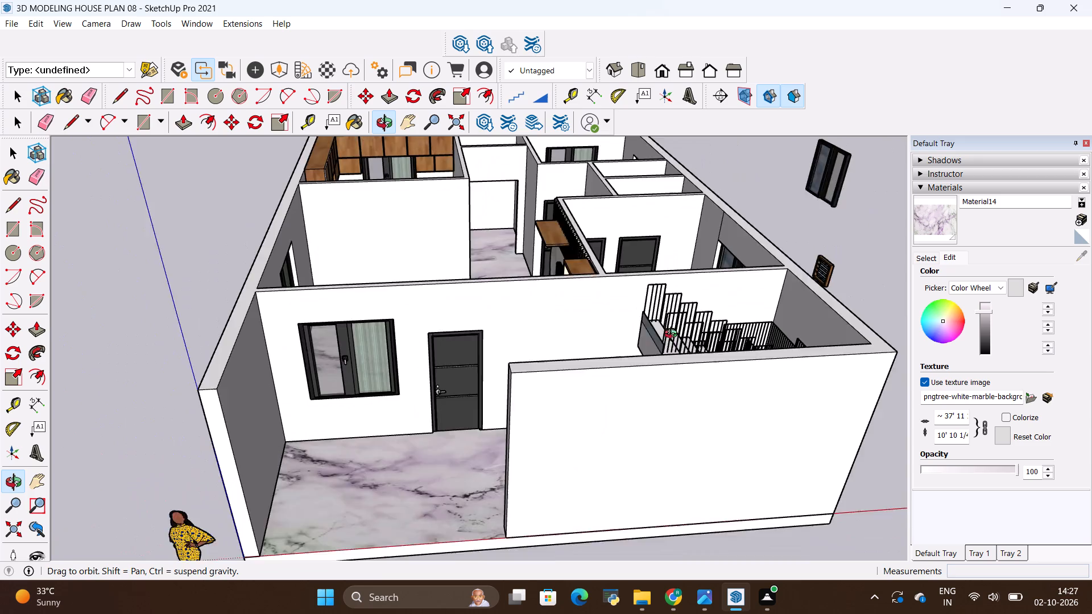
{"action": "middle_click_drag", "start_coordinate": [673, 335], "coordinate": [326, 427]}
{"action": "scroll", "coordinate": [483, 292], "scroll_direction": "up", "scroll_amount": 9}
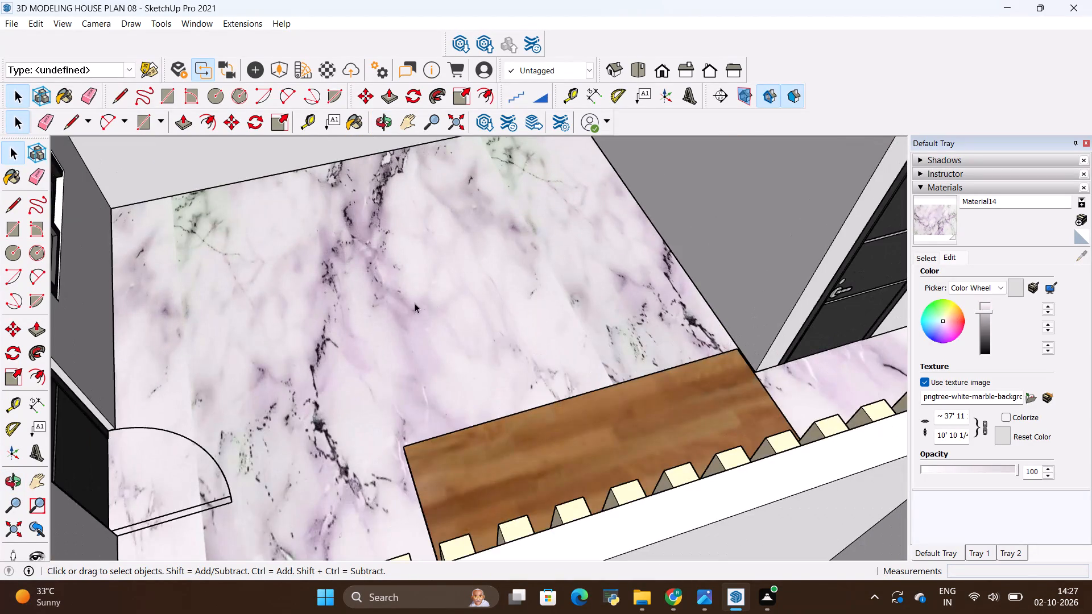
{"action": "scroll", "coordinate": [414, 303], "scroll_direction": "down", "scroll_amount": 15}
{"action": "scroll", "coordinate": [507, 225], "scroll_direction": "up", "scroll_amount": 9}
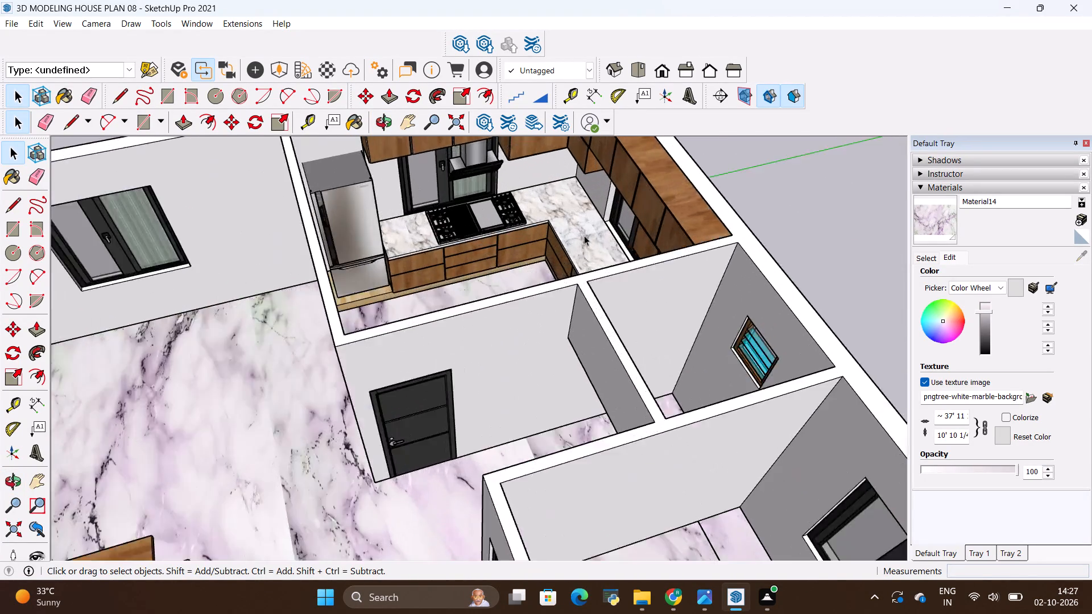
{"action": "scroll", "coordinate": [584, 235], "scroll_direction": "up", "scroll_amount": 6}
{"action": "scroll", "coordinate": [584, 236], "scroll_direction": "down", "scroll_amount": 3}
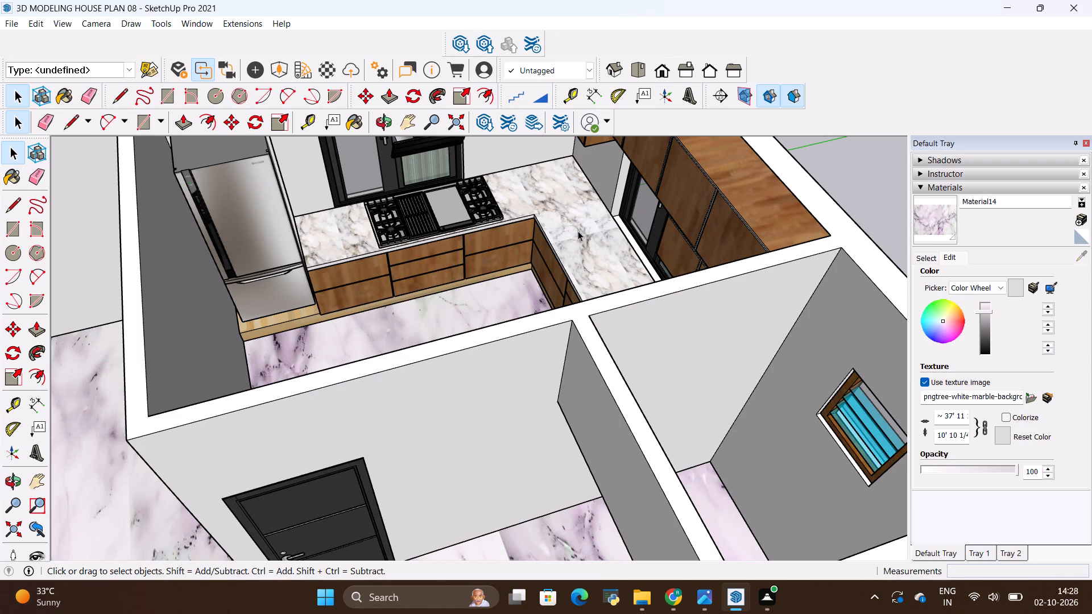
{"action": "scroll", "coordinate": [559, 286], "scroll_direction": "down", "scroll_amount": 13}
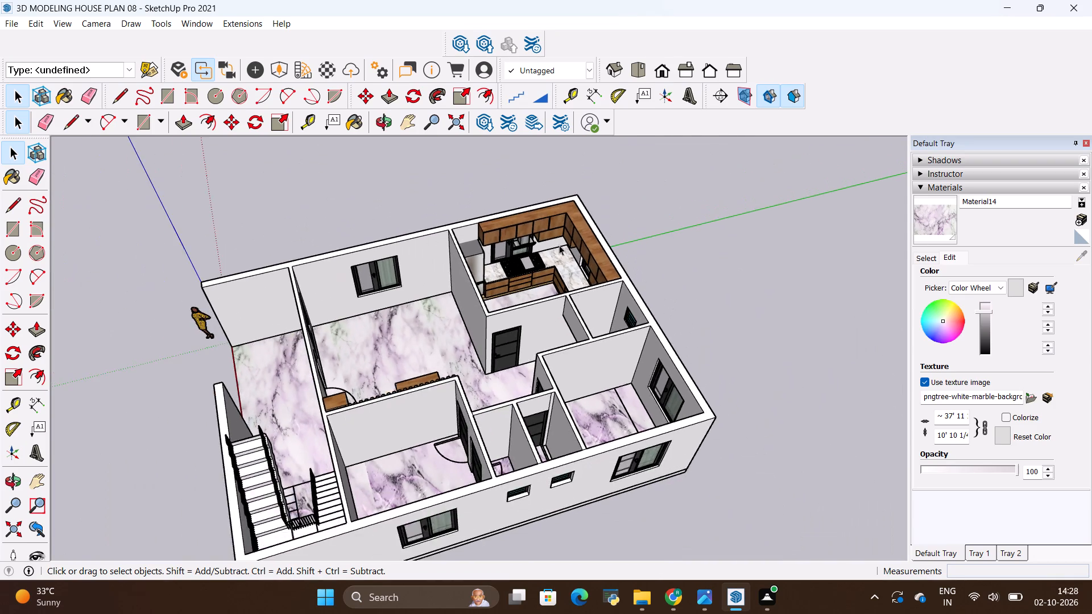
Inspect the kitchen's floor, base cabinets, countertop and refrigerator area from several angles.
{"action": "scroll", "coordinate": [528, 217], "scroll_direction": "up", "scroll_amount": 4}
{"action": "middle_click_drag", "start_coordinate": [498, 338], "coordinate": [665, 375]}
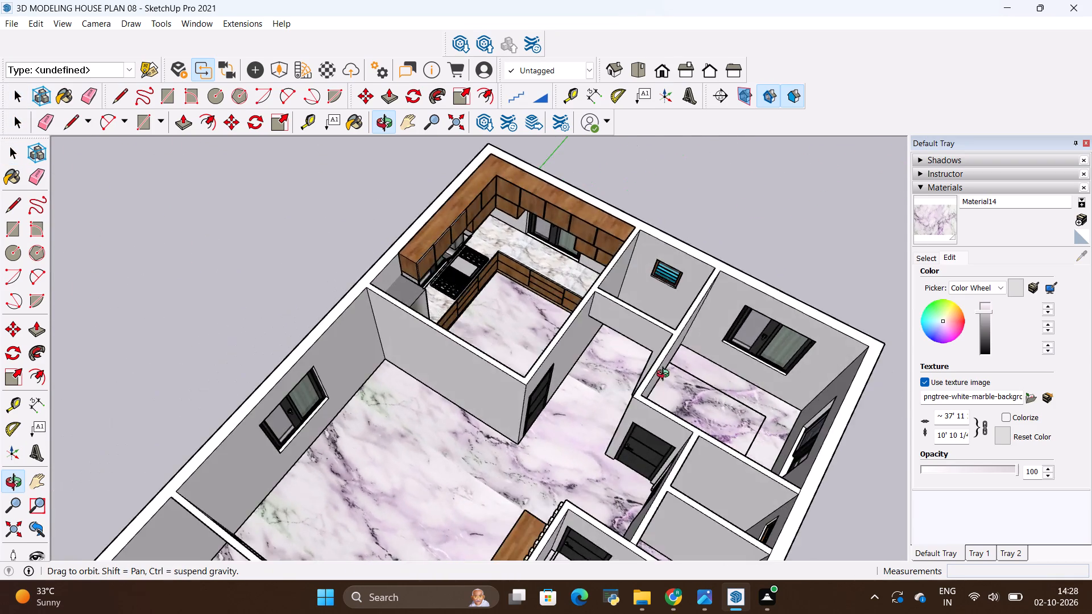
{"action": "middle_click_drag", "start_coordinate": [665, 375], "coordinate": [402, 391]}
{"action": "scroll", "coordinate": [486, 247], "scroll_direction": "up", "scroll_amount": 7}
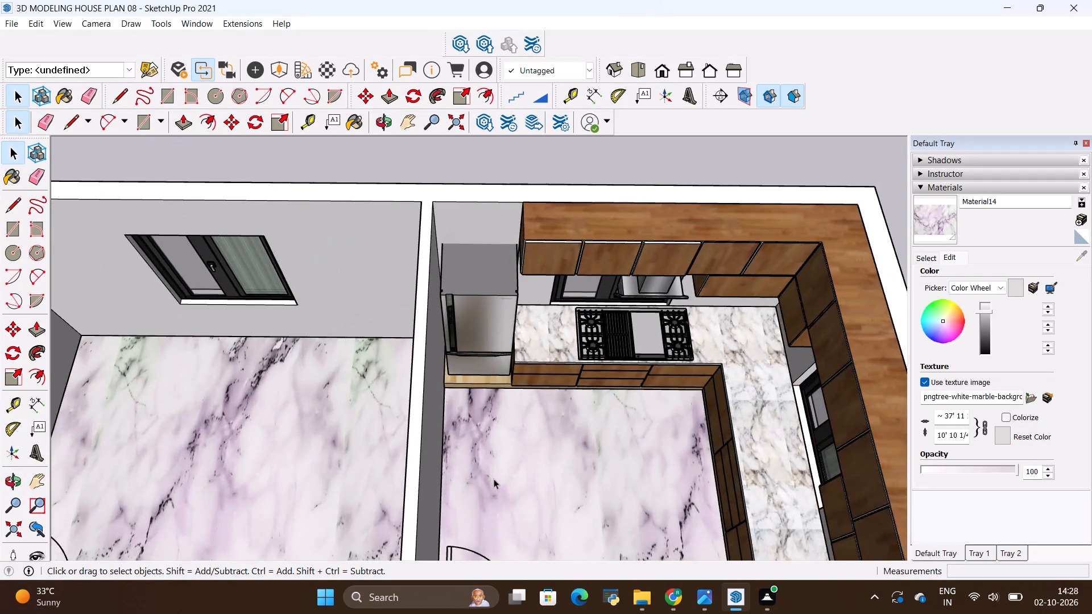
{"action": "middle_click_drag", "start_coordinate": [495, 481], "coordinate": [499, 417]}
{"action": "scroll", "coordinate": [512, 428], "scroll_direction": "up", "scroll_amount": 8}
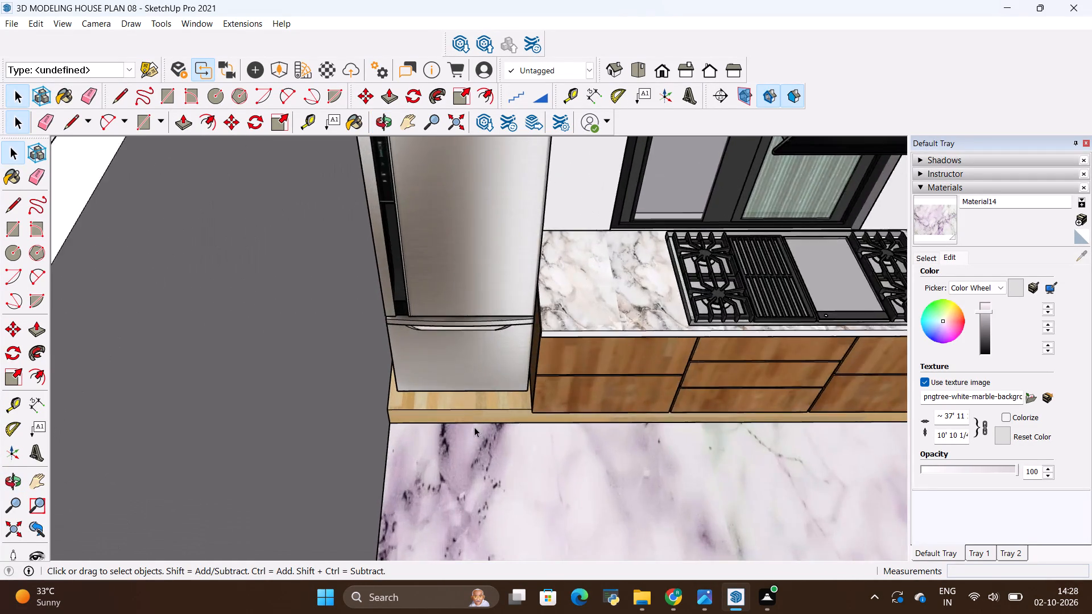
{"action": "scroll", "coordinate": [474, 427], "scroll_direction": "up", "scroll_amount": 3}
{"action": "scroll", "coordinate": [484, 404], "scroll_direction": "down", "scroll_amount": 12}
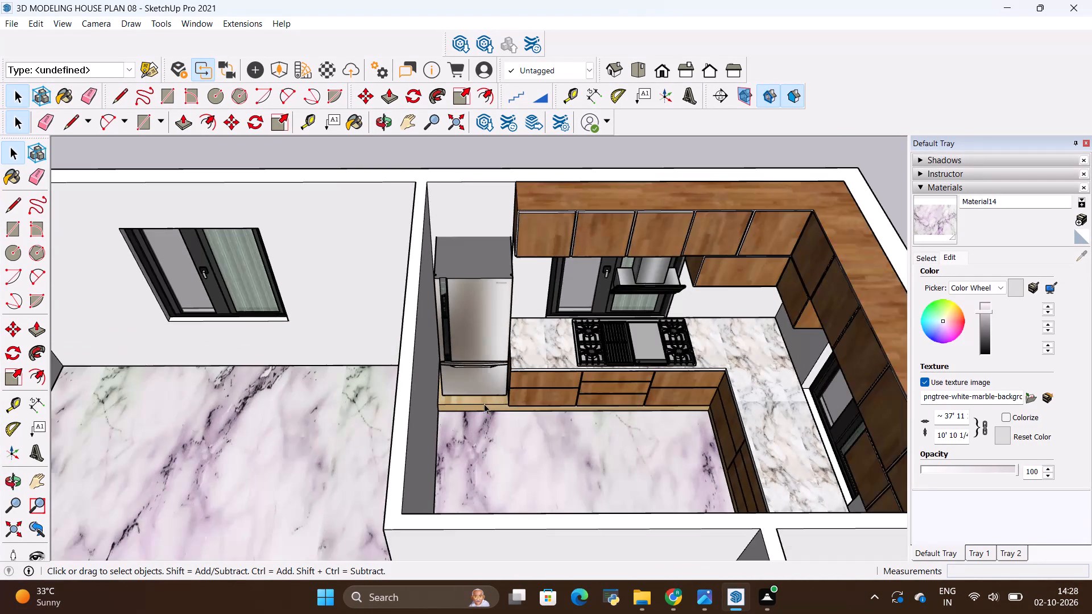
{"action": "middle_click_drag", "start_coordinate": [495, 447], "coordinate": [779, 416]}
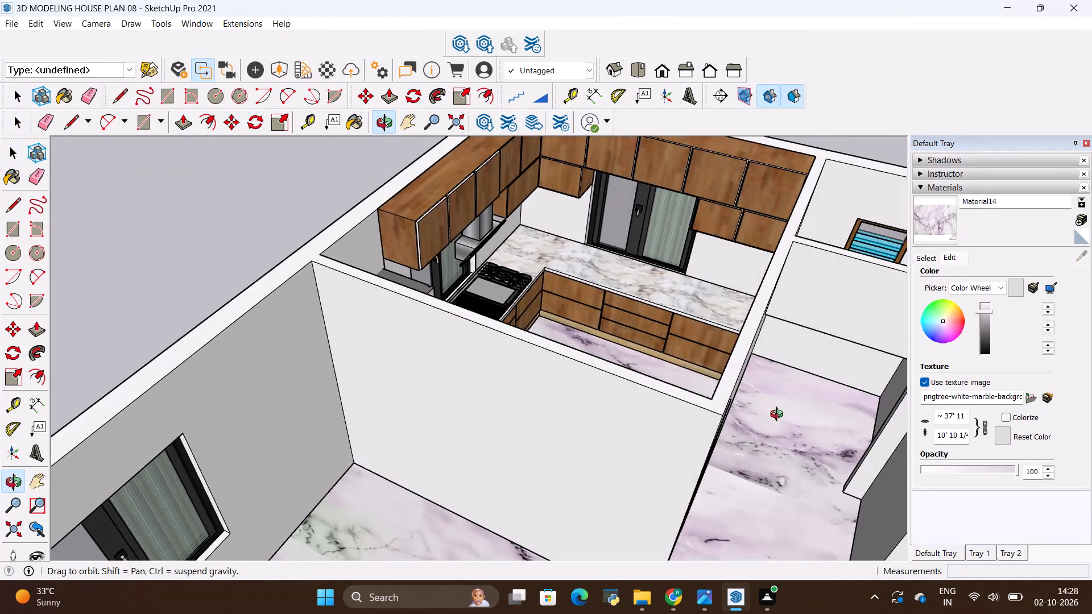
{"action": "middle_click_drag", "start_coordinate": [779, 416], "coordinate": [610, 433]}
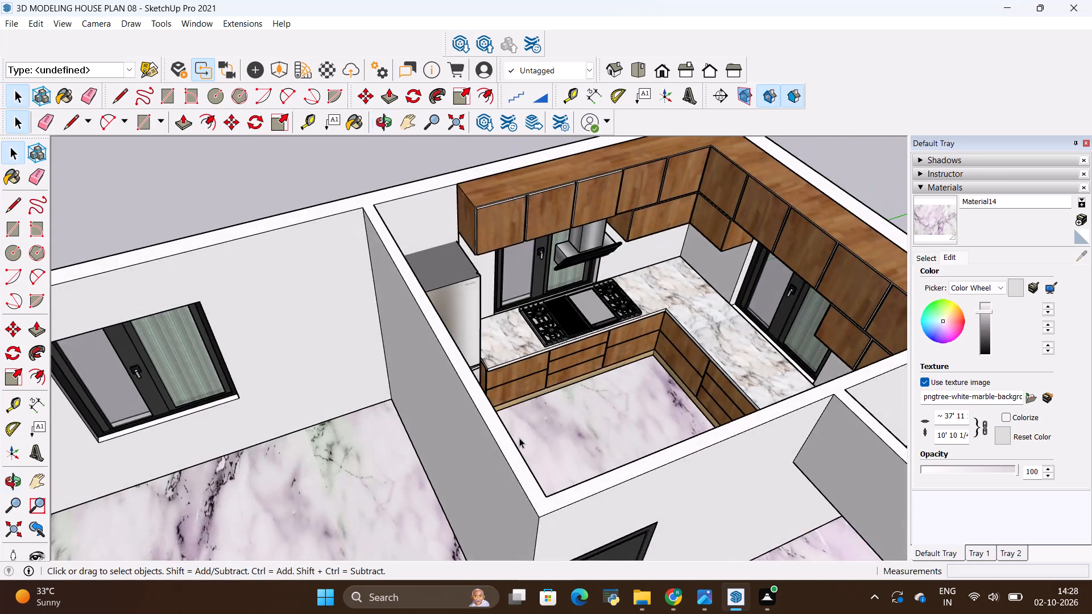
{"action": "scroll", "coordinate": [519, 438], "scroll_direction": "down", "scroll_amount": 3}
{"action": "scroll", "coordinate": [699, 284], "scroll_direction": "up", "scroll_amount": 4}
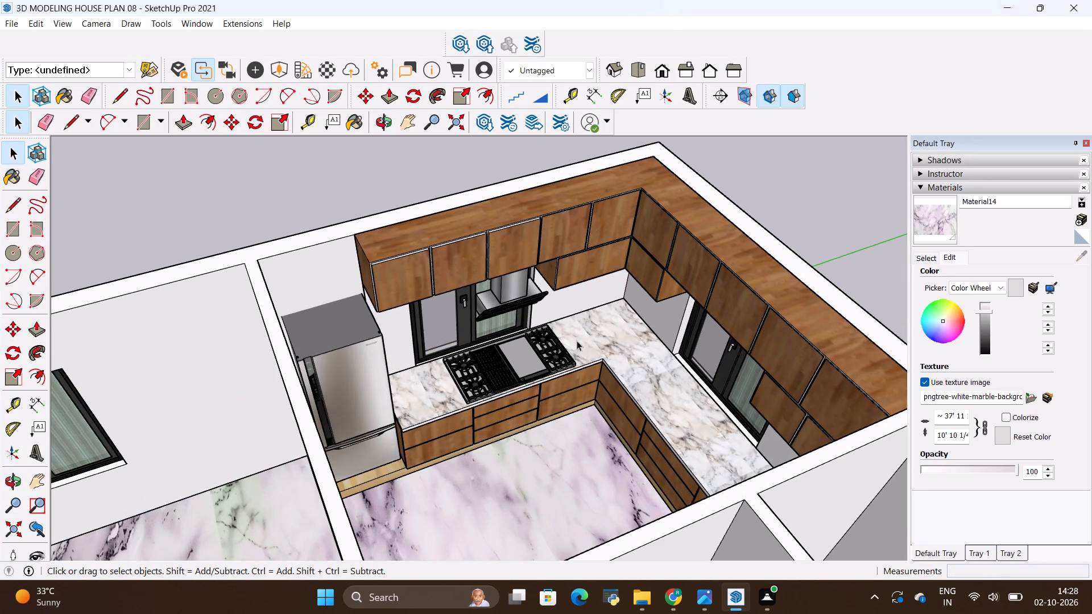
Import the Nearly Natural 5' Kentia Palm Silk Tree model from Downloads and place it on the kitchen countertop near the window.
{"action": "left_click", "coordinate": [5, 23]}
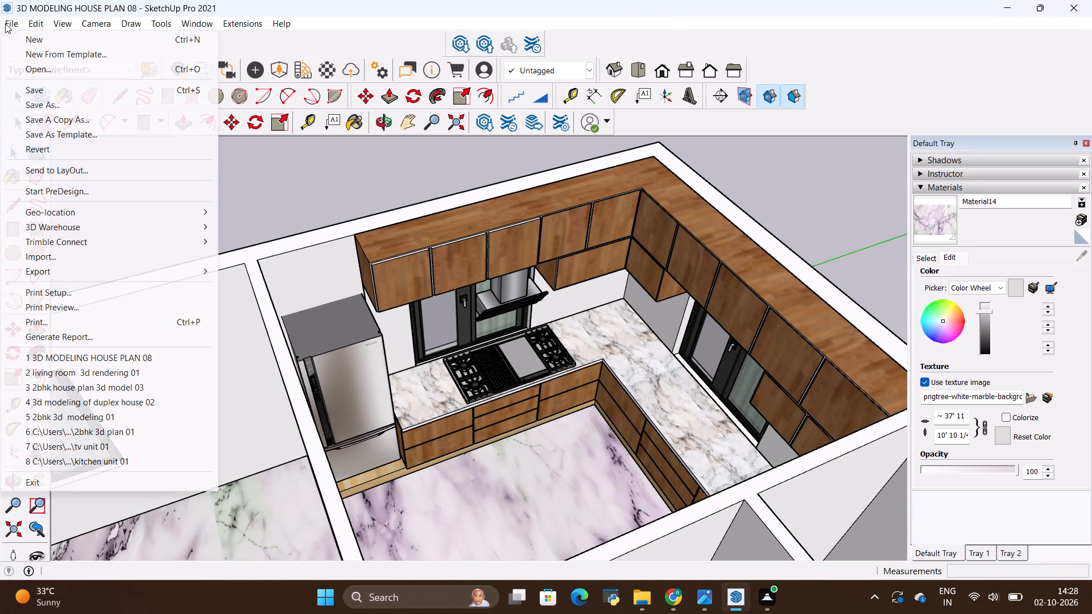
{"action": "left_click", "coordinate": [35, 251]}
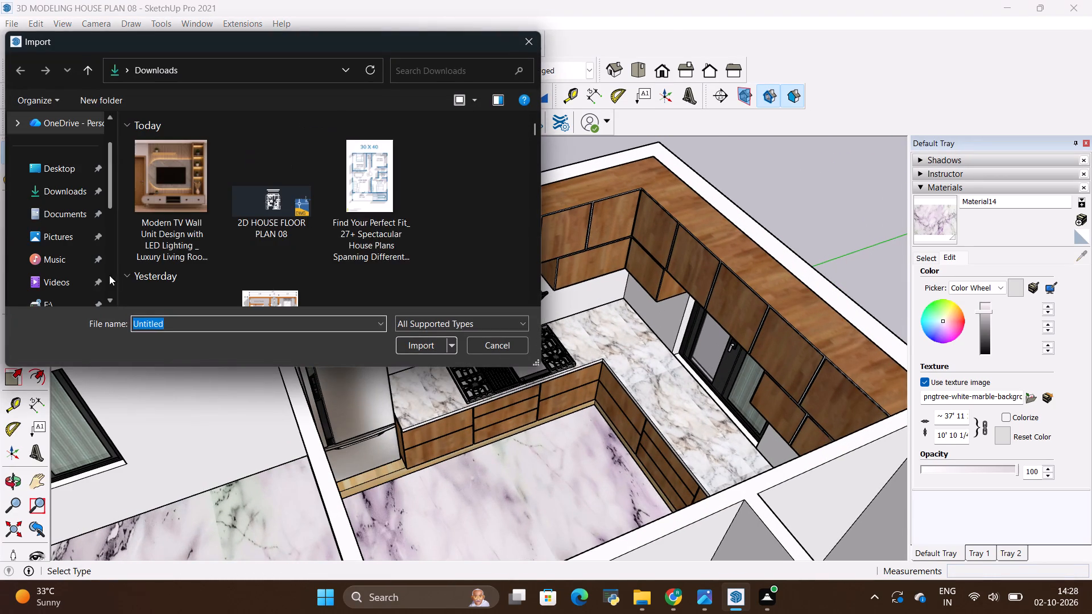
{"action": "scroll", "coordinate": [414, 233], "scroll_direction": "down", "scroll_amount": 8}
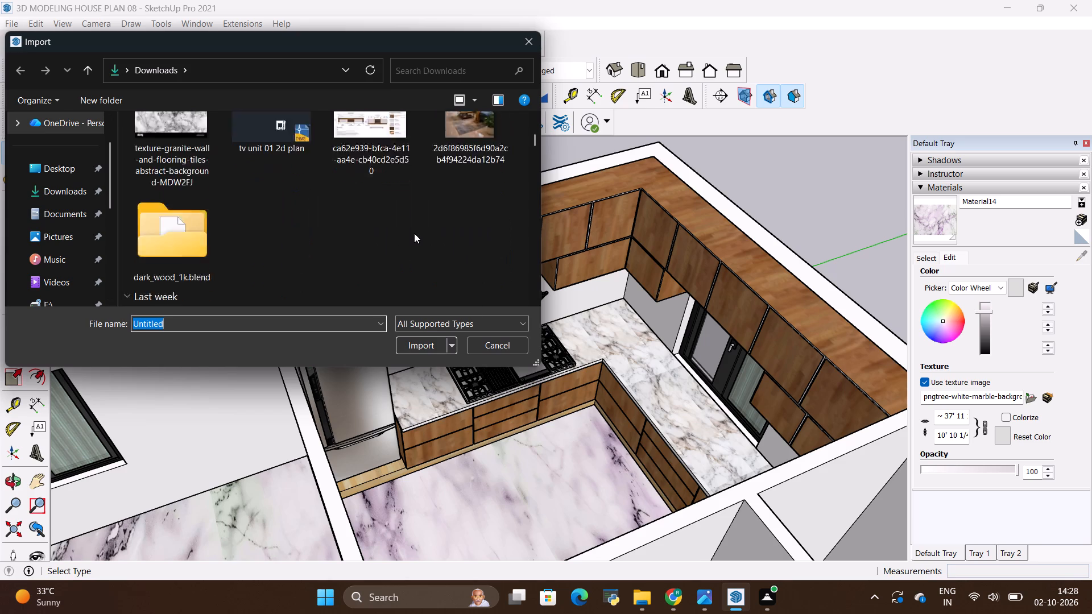
{"action": "scroll", "coordinate": [414, 233], "scroll_direction": "down", "scroll_amount": 5}
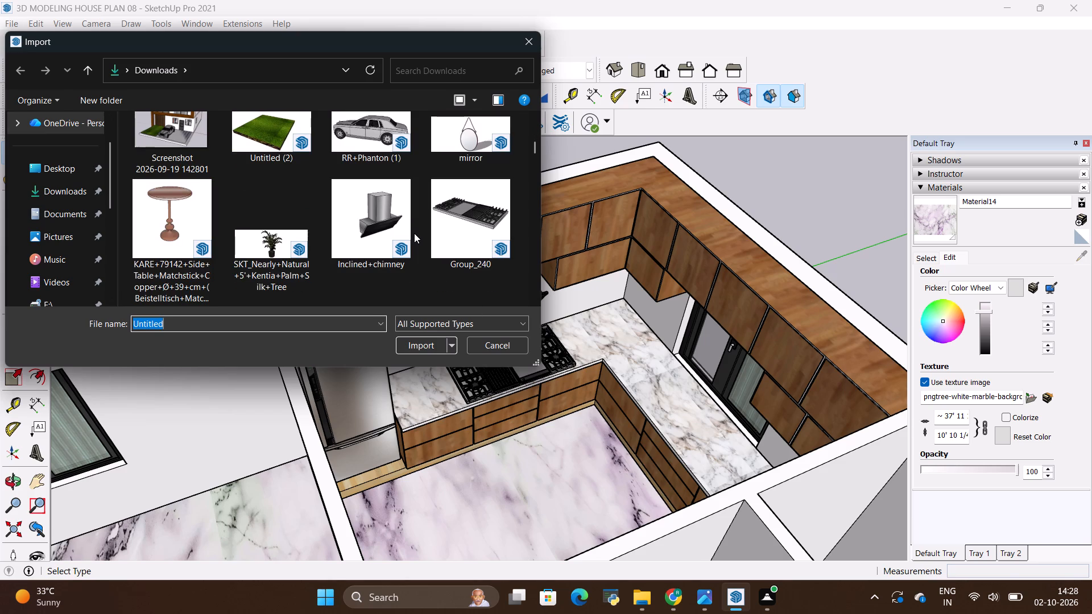
{"action": "left_click", "coordinate": [249, 249]}
{"action": "left_click", "coordinate": [408, 340]}
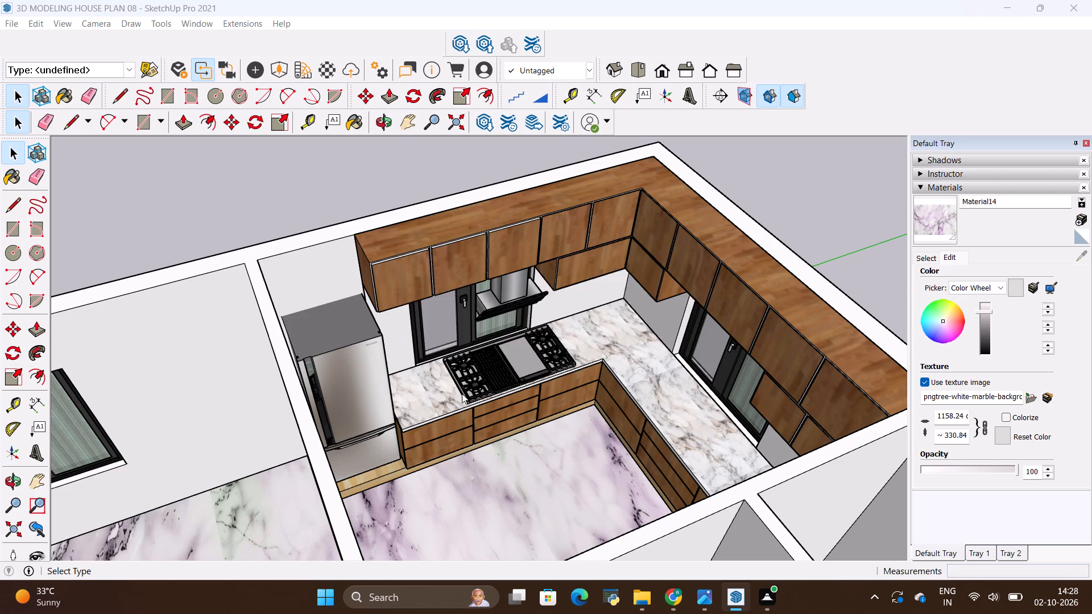
{"action": "left_click", "coordinate": [668, 352]}
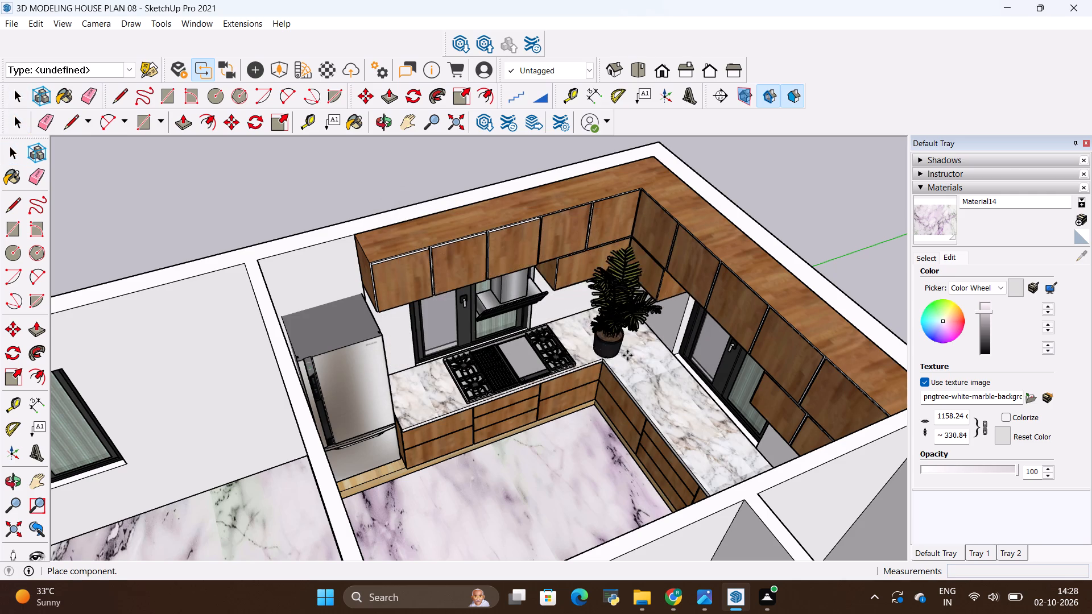
{"action": "left_click", "coordinate": [664, 417]}
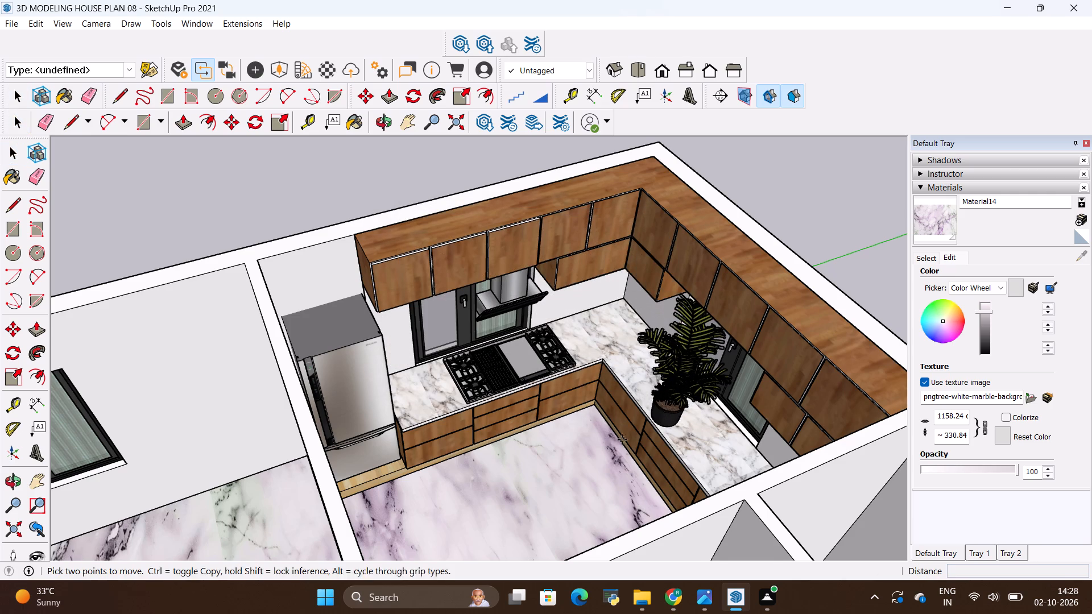
Scale the palm plant on the kitchen countertop down uniformly to about 0.72 of its size.
{"action": "scroll", "coordinate": [590, 442], "scroll_direction": "down", "scroll_amount": 3}
{"action": "middle_click_drag", "start_coordinate": [614, 451], "coordinate": [764, 472]}
{"action": "key", "text": "s"}
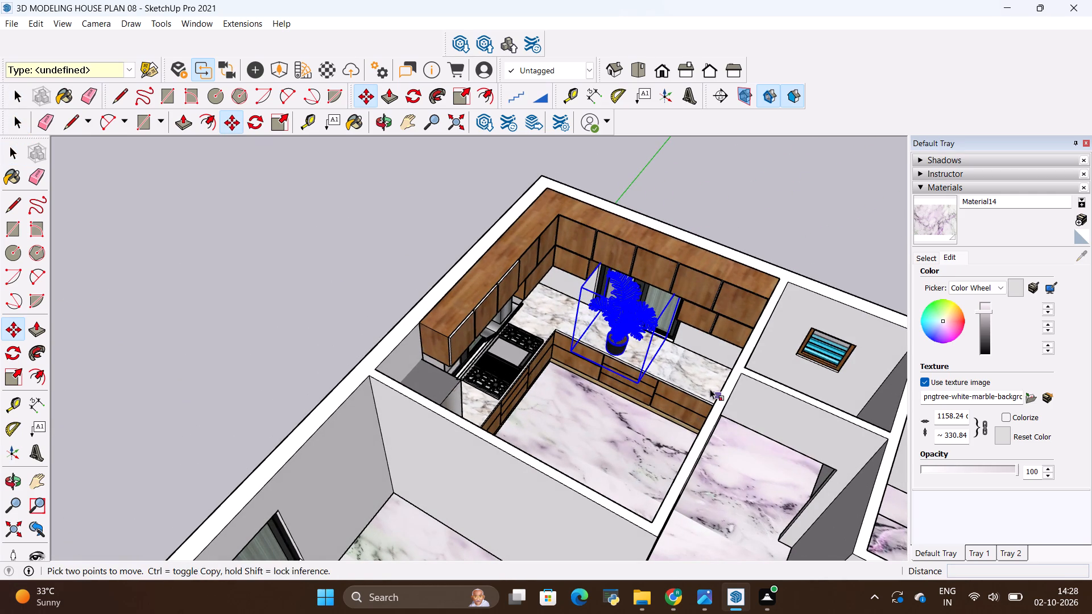
{"action": "scroll", "coordinate": [643, 264], "scroll_direction": "up", "scroll_amount": 1}
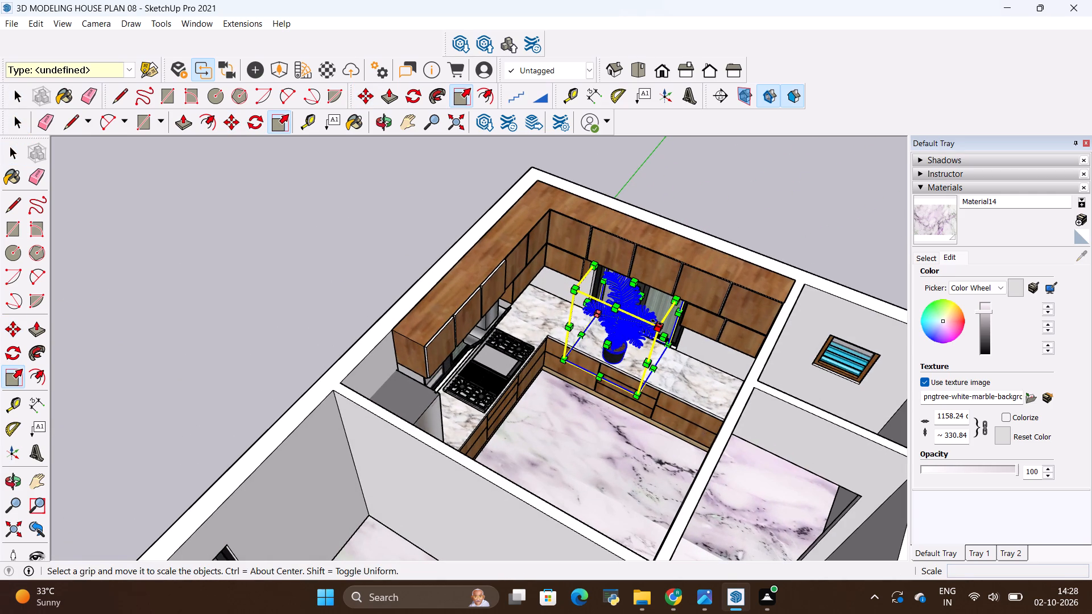
{"action": "left_click", "coordinate": [657, 322]}
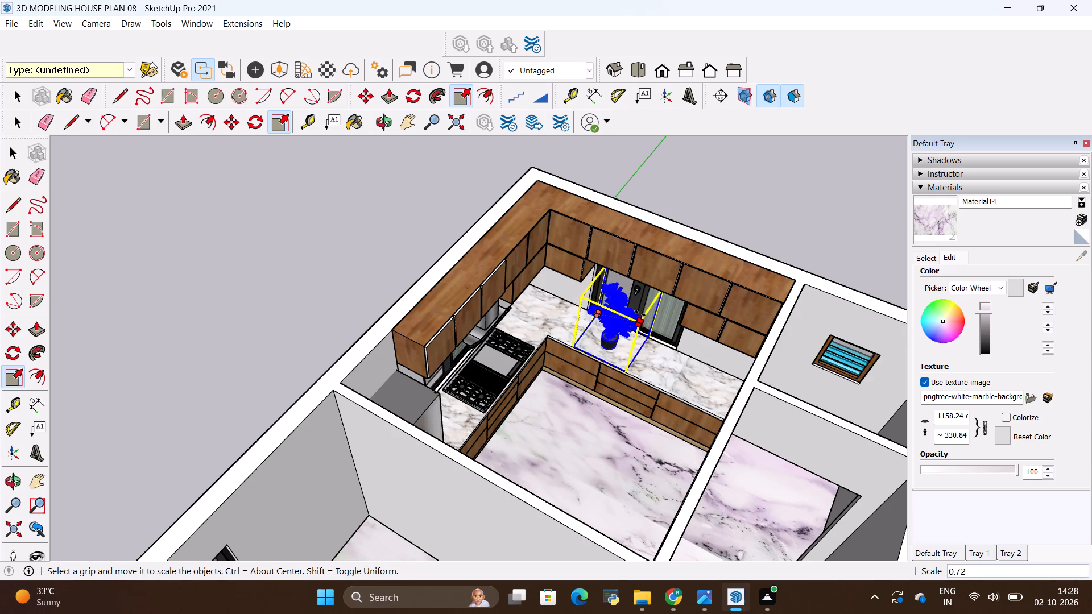
{"action": "left_click", "coordinate": [640, 313]}
{"action": "key", "text": "space"}
{"action": "left_click", "coordinate": [524, 319]}
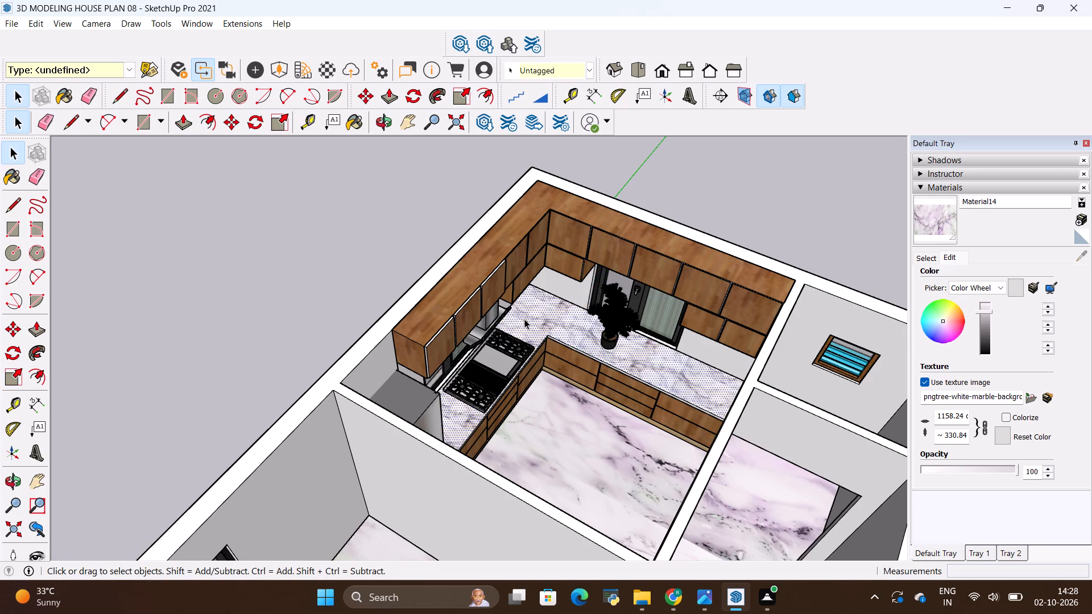
Move the potted palm about 4' 2" along the countertop into the inner corner between the two kitchen windows.
{"action": "middle_click_drag", "start_coordinate": [622, 314], "coordinate": [633, 250]}
{"action": "scroll", "coordinate": [639, 314], "scroll_direction": "up", "scroll_amount": 11}
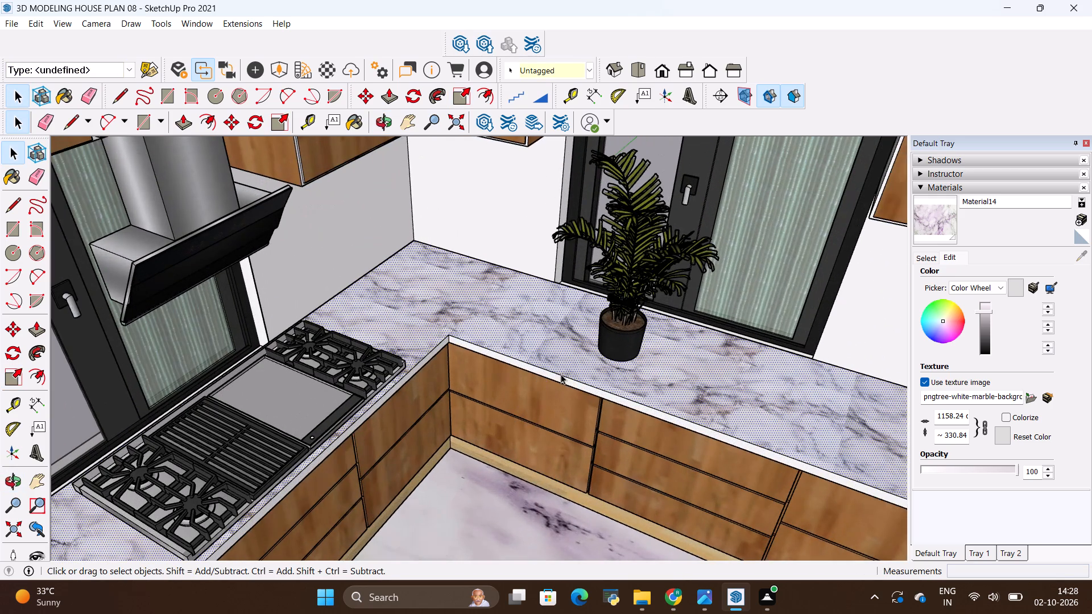
{"action": "middle_click_drag", "start_coordinate": [591, 319], "coordinate": [538, 345]}
{"action": "left_click", "coordinate": [655, 330]}
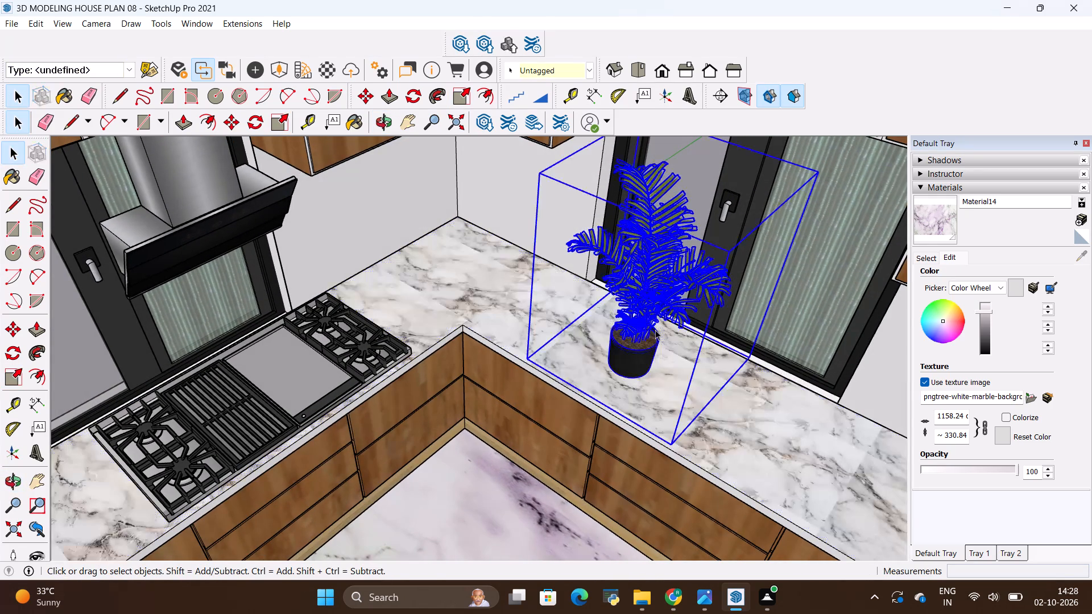
{"action": "key", "text": "m"}
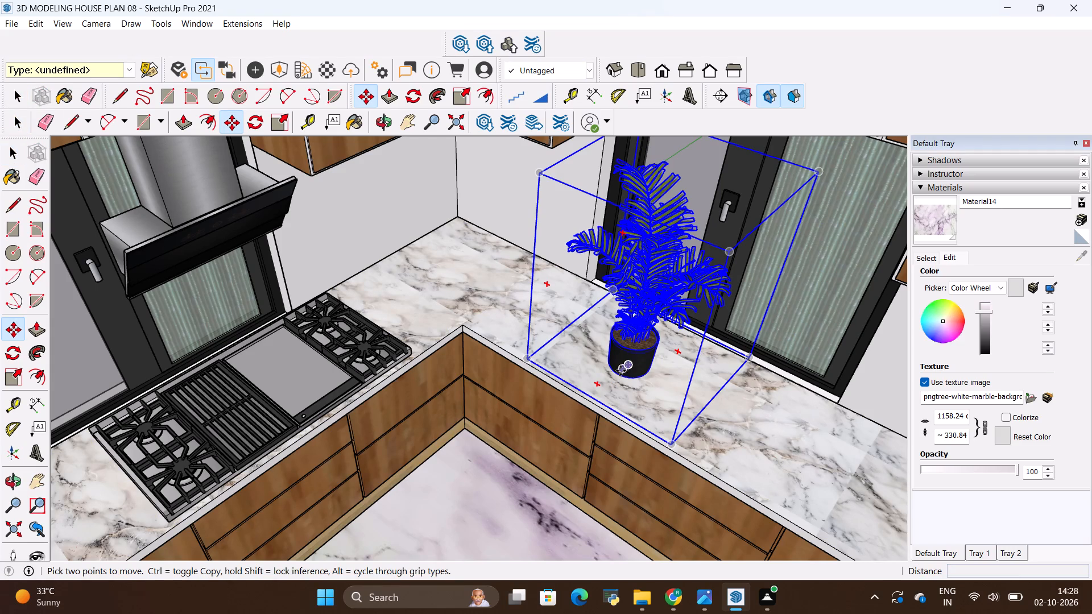
{"action": "left_click", "coordinate": [621, 371]}
{"action": "left_click", "coordinate": [444, 275]}
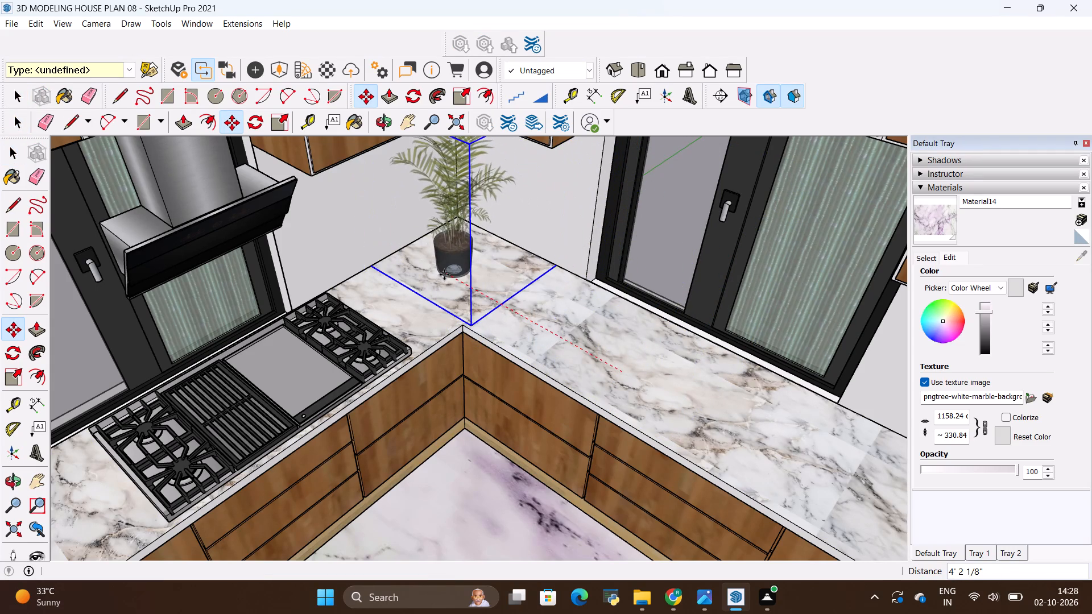
Copy the corner palm about 8' 8" to the stretch of countertop between the cooktop and the refrigerator.
{"action": "left_click", "coordinate": [466, 269], "text": "ctrl"}
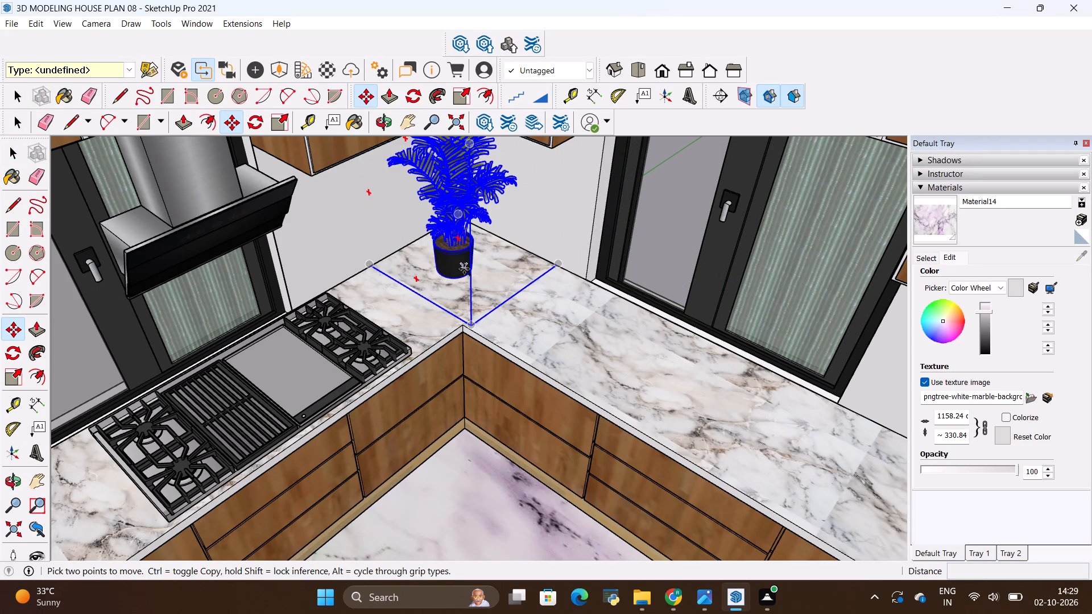
{"action": "scroll", "coordinate": [380, 392], "scroll_direction": "down", "scroll_amount": 4}
{"action": "scroll", "coordinate": [504, 329], "scroll_direction": "down", "scroll_amount": 2}
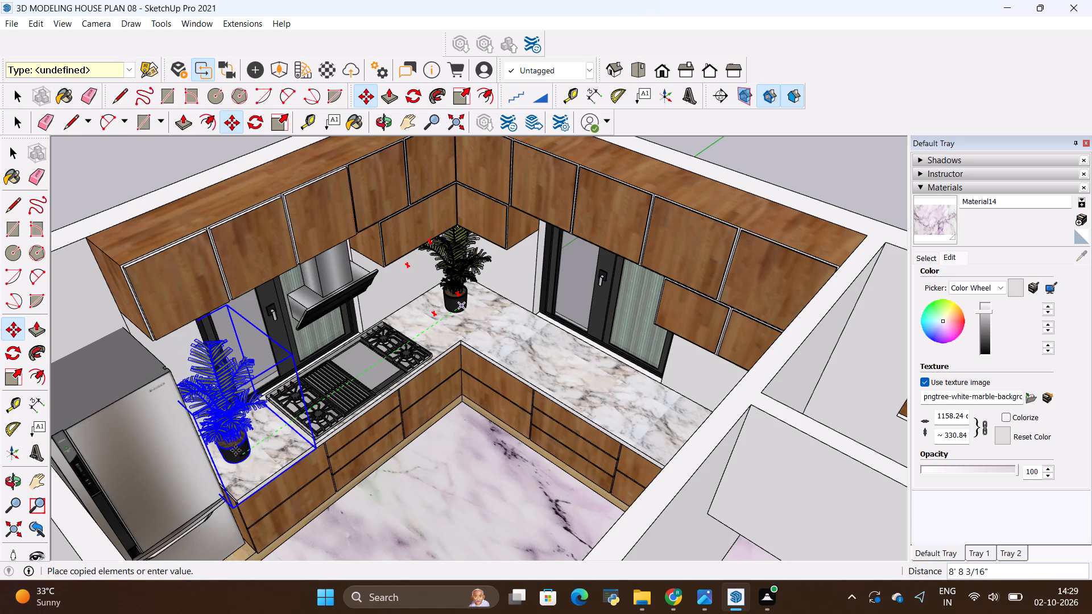
{"action": "left_click", "coordinate": [235, 450]}
{"action": "key", "text": "space"}
{"action": "left_click", "coordinate": [515, 354]}
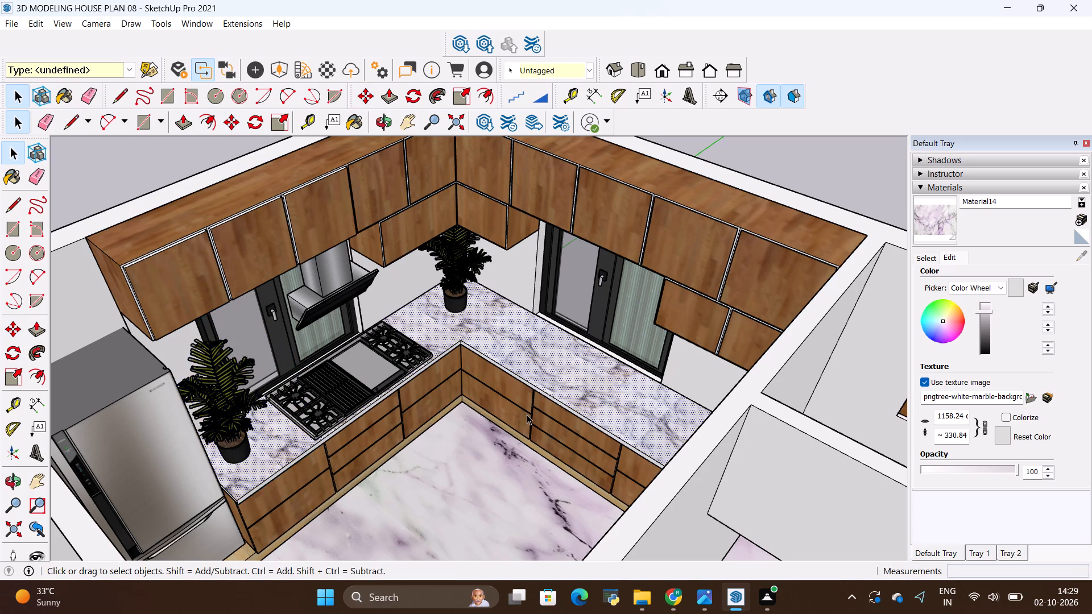
Examine the kitchen with the two countertop plants, cabinets, cooktop and refrigerator from several angles and distances.
{"action": "scroll", "coordinate": [527, 414], "scroll_direction": "down", "scroll_amount": 3}
{"action": "middle_click_drag", "start_coordinate": [527, 414], "coordinate": [310, 438]}
{"action": "scroll", "coordinate": [526, 416], "scroll_direction": "down", "scroll_amount": 1}
{"action": "scroll", "coordinate": [403, 292], "scroll_direction": "up", "scroll_amount": 4}
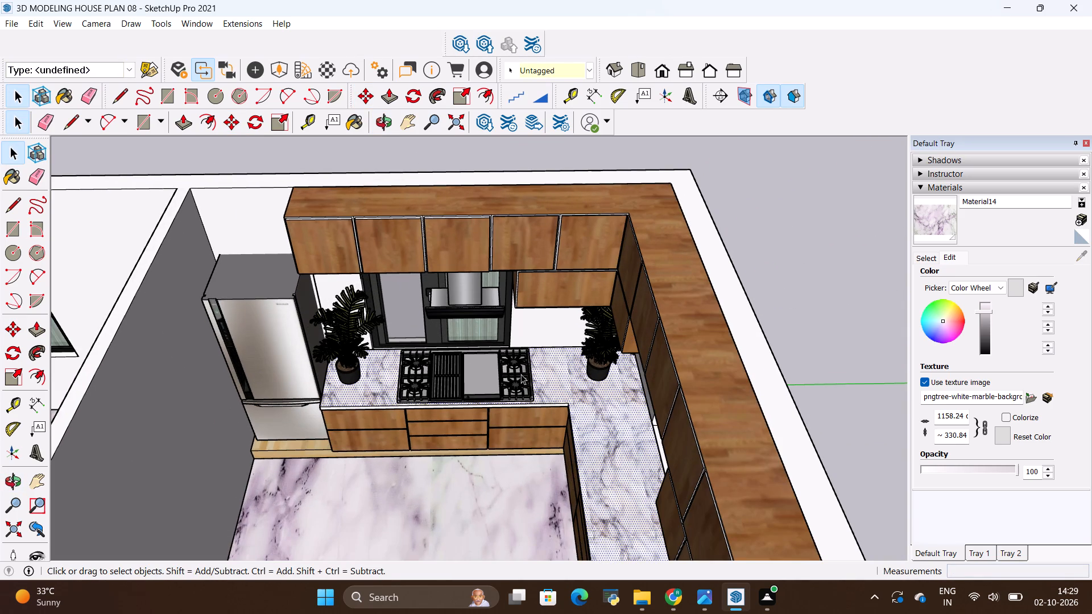
{"action": "scroll", "coordinate": [522, 368], "scroll_direction": "down", "scroll_amount": 4}
{"action": "middle_click_drag", "start_coordinate": [493, 424], "coordinate": [702, 392]}
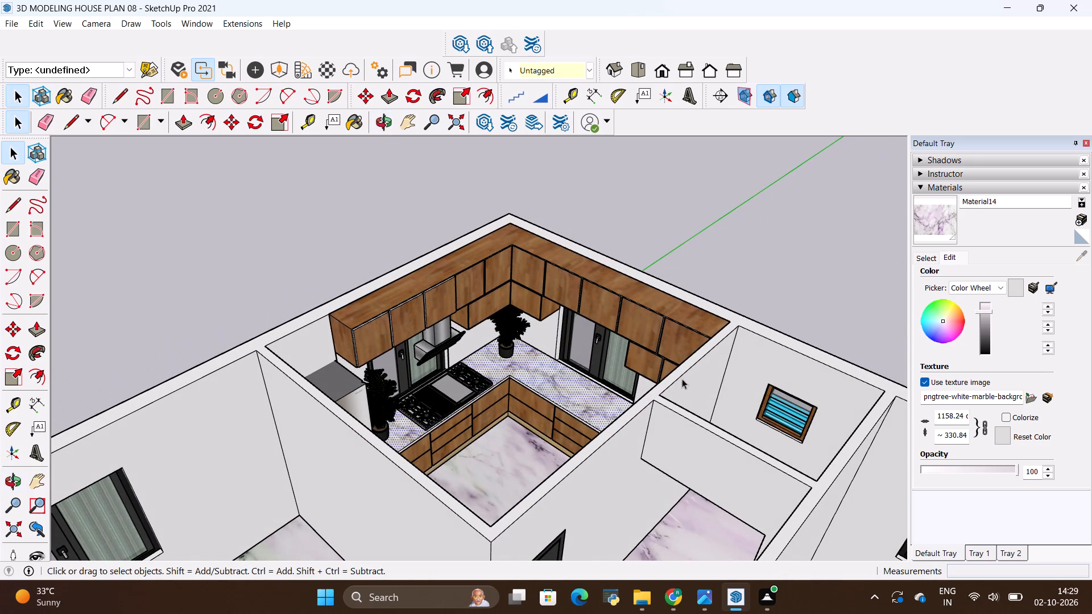
{"action": "scroll", "coordinate": [672, 377], "scroll_direction": "down", "scroll_amount": 3}
{"action": "scroll", "coordinate": [630, 366], "scroll_direction": "up", "scroll_amount": 6}
{"action": "scroll", "coordinate": [555, 372], "scroll_direction": "up", "scroll_amount": 3}
{"action": "scroll", "coordinate": [551, 373], "scroll_direction": "down", "scroll_amount": 3}
{"action": "scroll", "coordinate": [551, 373], "scroll_direction": "up", "scroll_amount": 1}
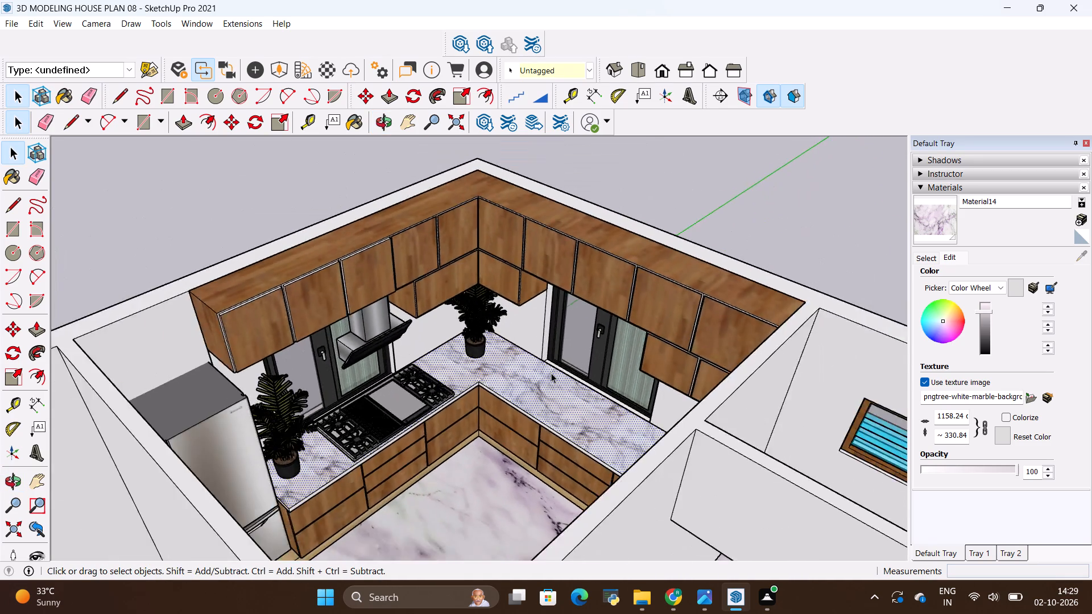
{"action": "scroll", "coordinate": [551, 373], "scroll_direction": "up", "scroll_amount": 2}
{"action": "scroll", "coordinate": [551, 372], "scroll_direction": "down", "scroll_amount": 7}
{"action": "middle_click_drag", "start_coordinate": [512, 365], "coordinate": [398, 351]}
{"action": "scroll", "coordinate": [390, 281], "scroll_direction": "up", "scroll_amount": 3}
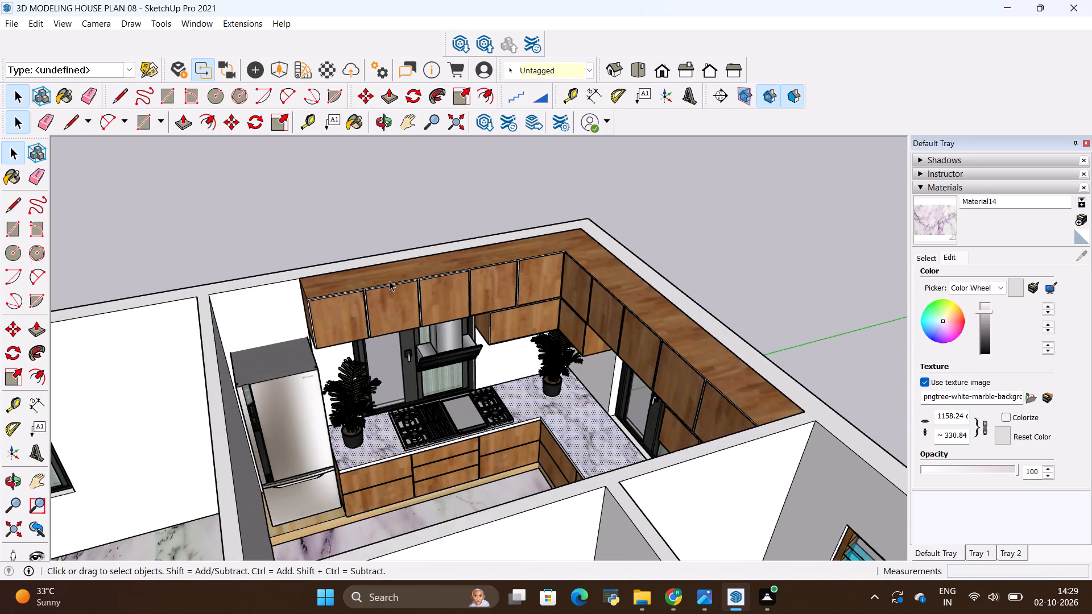
{"action": "scroll", "coordinate": [490, 385], "scroll_direction": "up", "scroll_amount": 3}
{"action": "scroll", "coordinate": [521, 450], "scroll_direction": "up", "scroll_amount": 3}
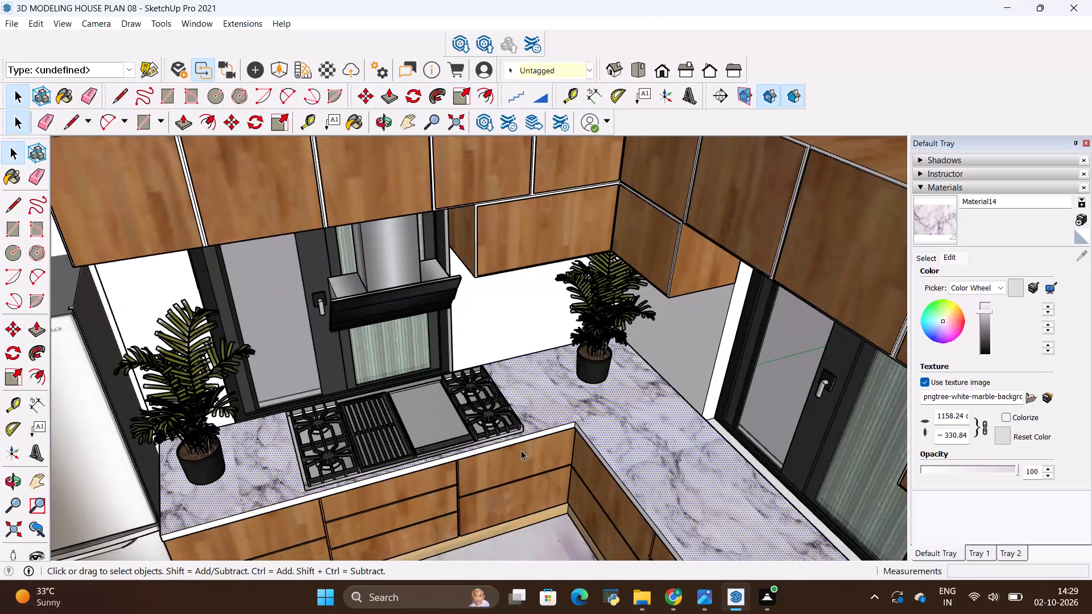
{"action": "scroll", "coordinate": [522, 451], "scroll_direction": "up", "scroll_amount": 2}
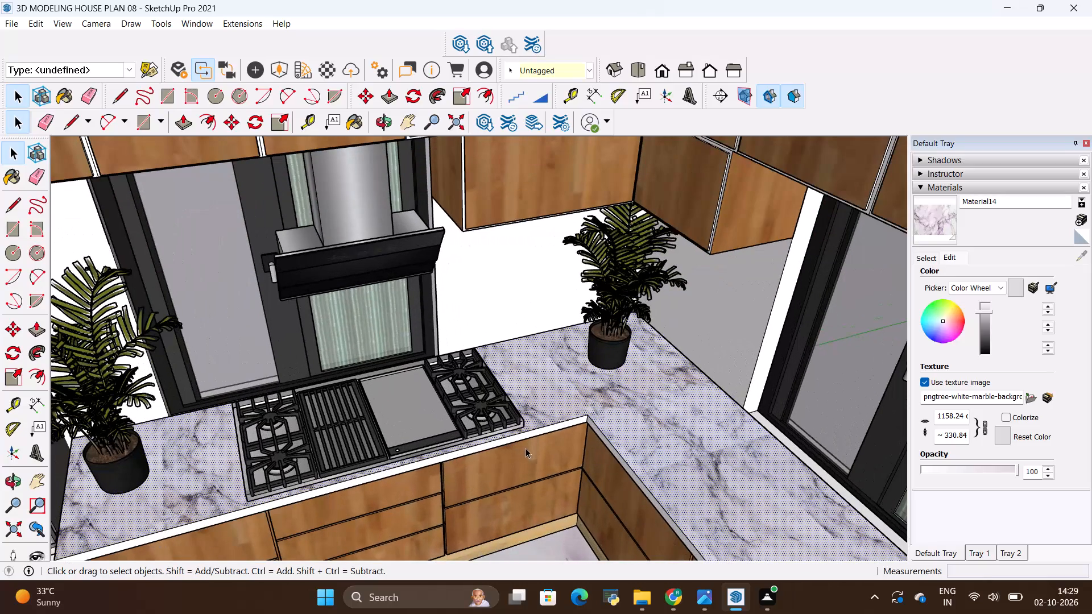
{"action": "scroll", "coordinate": [522, 435], "scroll_direction": "down", "scroll_amount": 10}
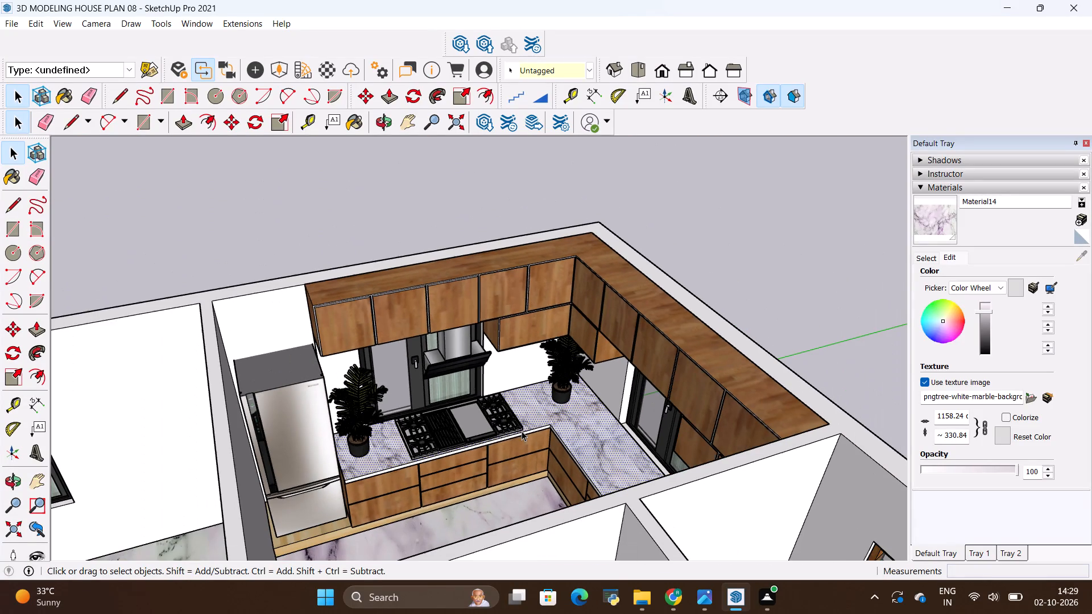
{"action": "scroll", "coordinate": [532, 411], "scroll_direction": "up", "scroll_amount": 1}
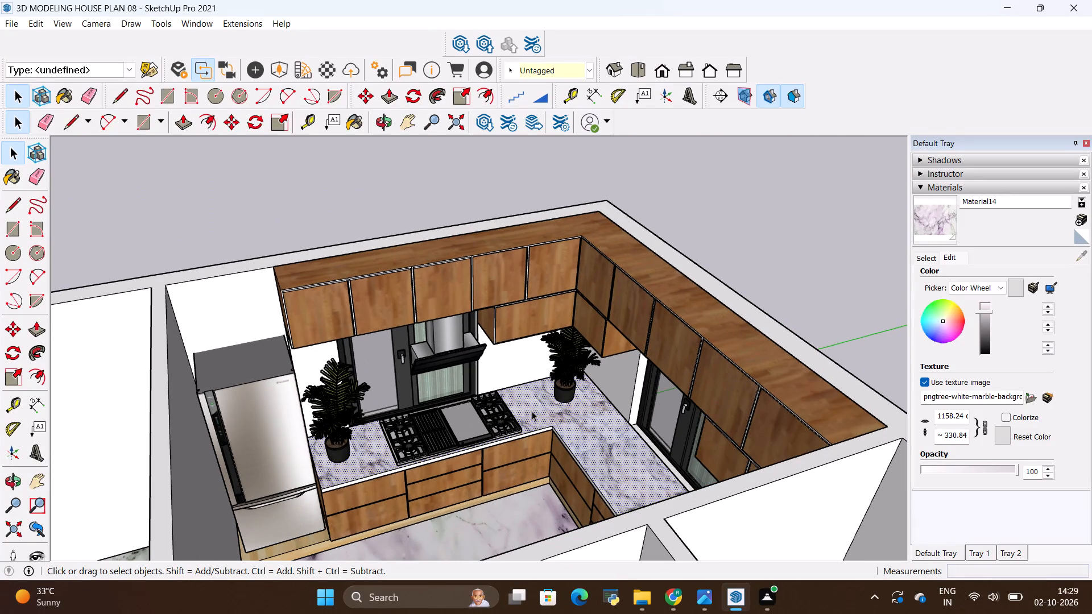
{"action": "scroll", "coordinate": [512, 409], "scroll_direction": "down", "scroll_amount": 3}
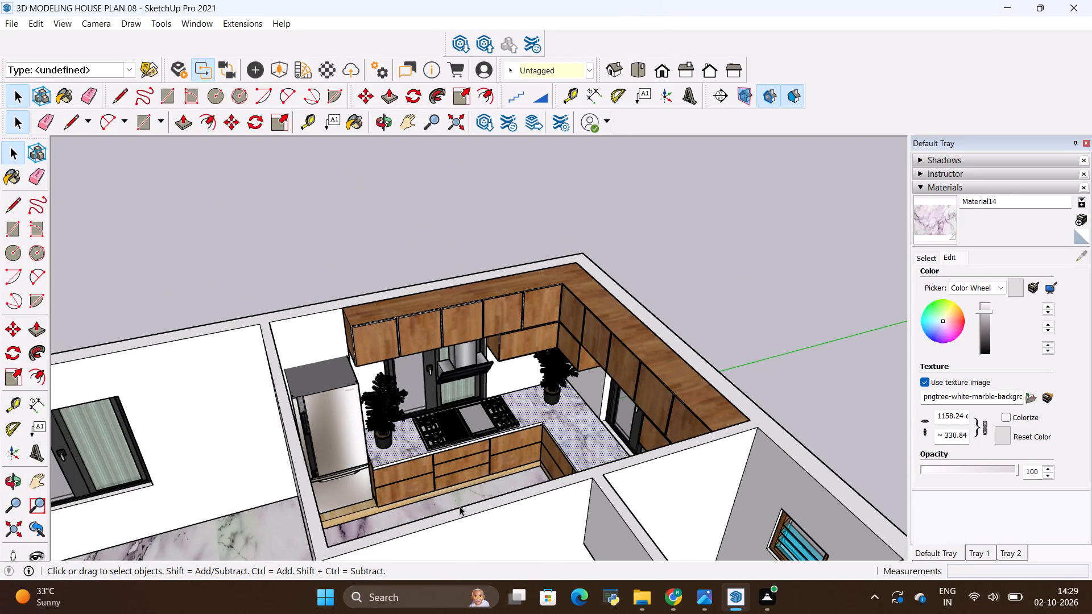
{"action": "middle_click_drag", "start_coordinate": [449, 508], "coordinate": [622, 502]}
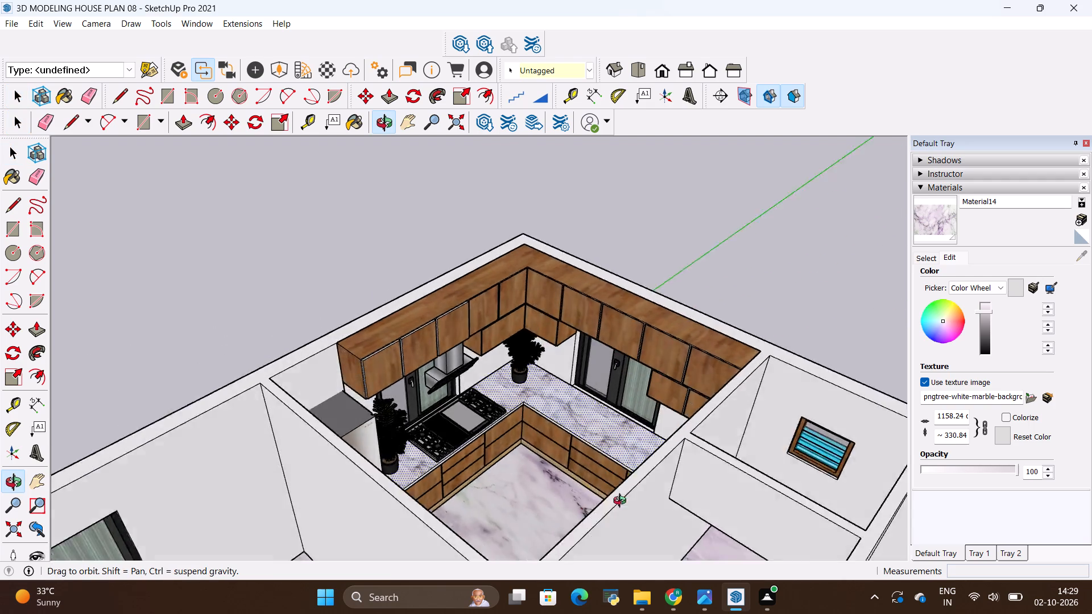
{"action": "middle_click_drag", "start_coordinate": [622, 502], "coordinate": [464, 472]}
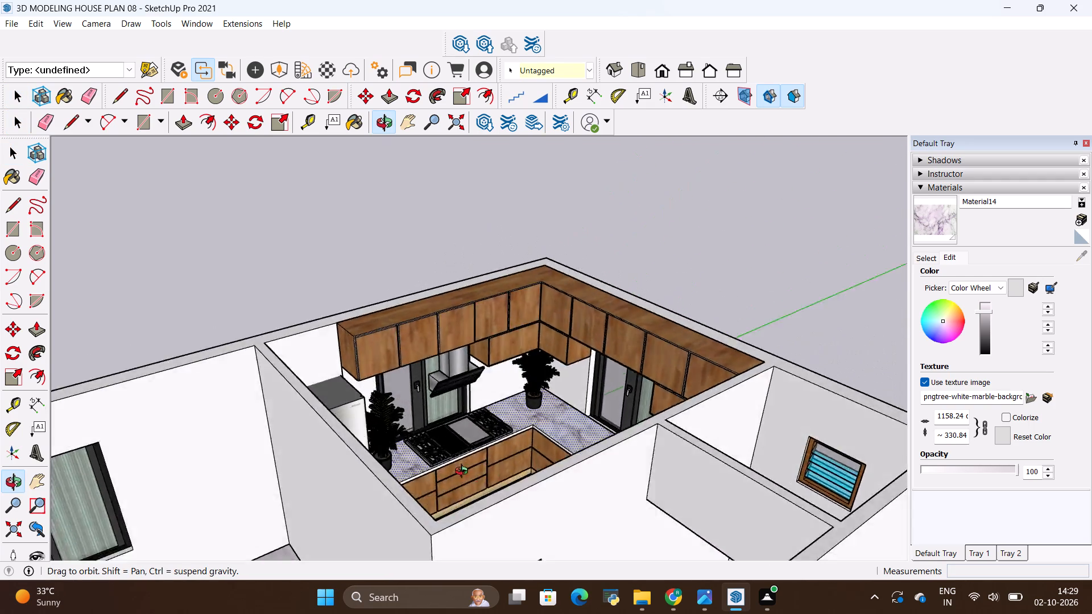
{"action": "middle_click_drag", "start_coordinate": [464, 472], "coordinate": [356, 468]}
Inspect the living room's TV wall unit and the adjoining staircase area from overall and close-up views of the house.
{"action": "scroll", "coordinate": [464, 393], "scroll_direction": "down", "scroll_amount": 6}
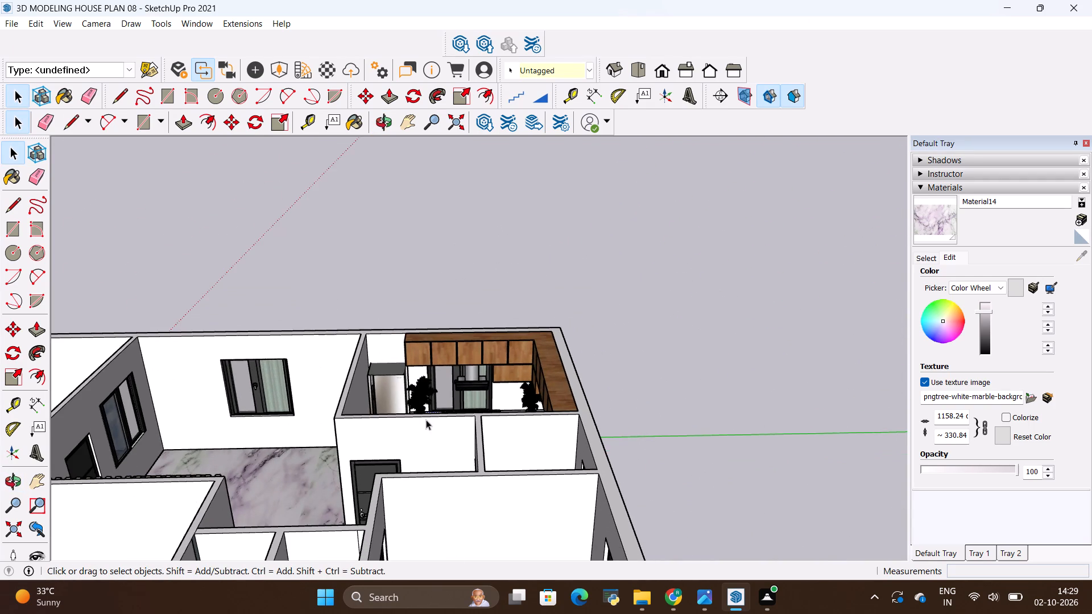
{"action": "scroll", "coordinate": [426, 419], "scroll_direction": "down", "scroll_amount": 3}
{"action": "scroll", "coordinate": [481, 395], "scroll_direction": "down", "scroll_amount": 8}
{"action": "middle_click_drag", "start_coordinate": [345, 442], "coordinate": [571, 496]}
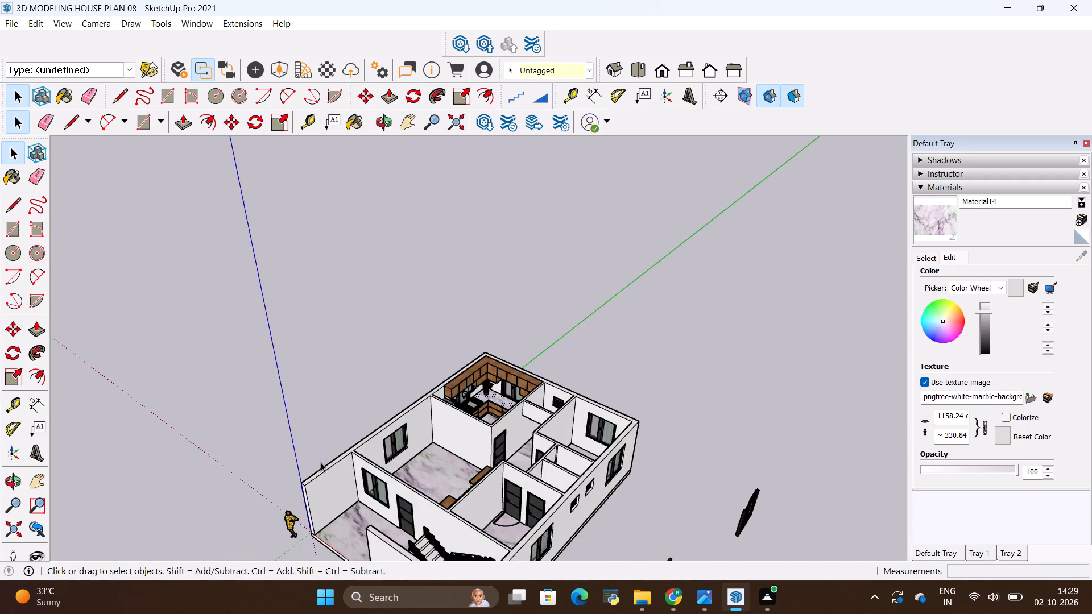
{"action": "middle_click_drag", "start_coordinate": [312, 465], "coordinate": [685, 459]}
{"action": "middle_click_drag", "start_coordinate": [399, 464], "coordinate": [586, 497]}
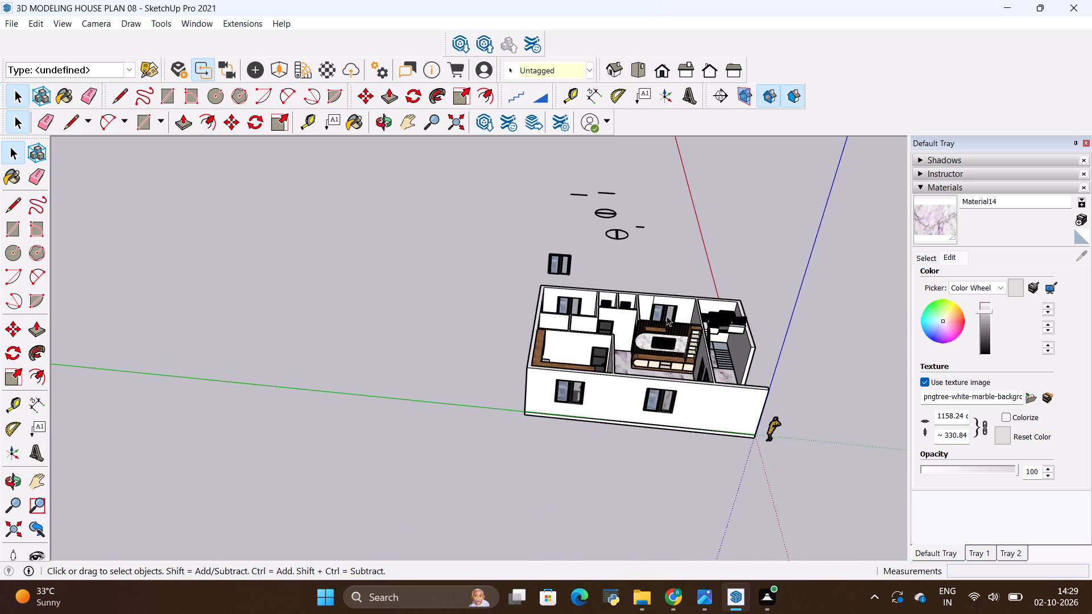
{"action": "scroll", "coordinate": [667, 316], "scroll_direction": "up", "scroll_amount": 12}
{"action": "scroll", "coordinate": [691, 385], "scroll_direction": "up", "scroll_amount": 11}
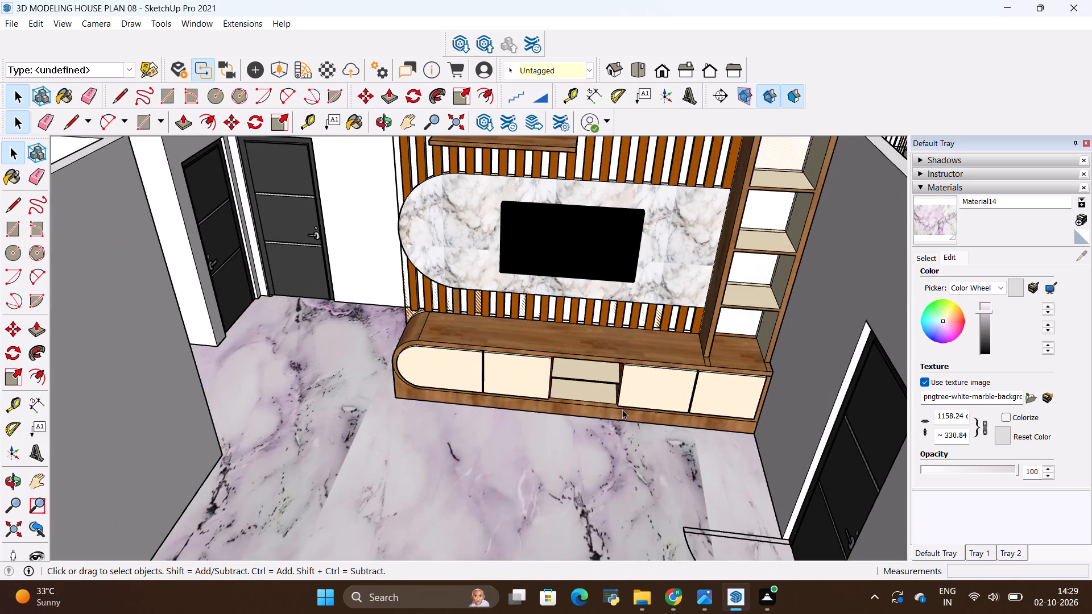
{"action": "scroll", "coordinate": [545, 475], "scroll_direction": "down", "scroll_amount": 7}
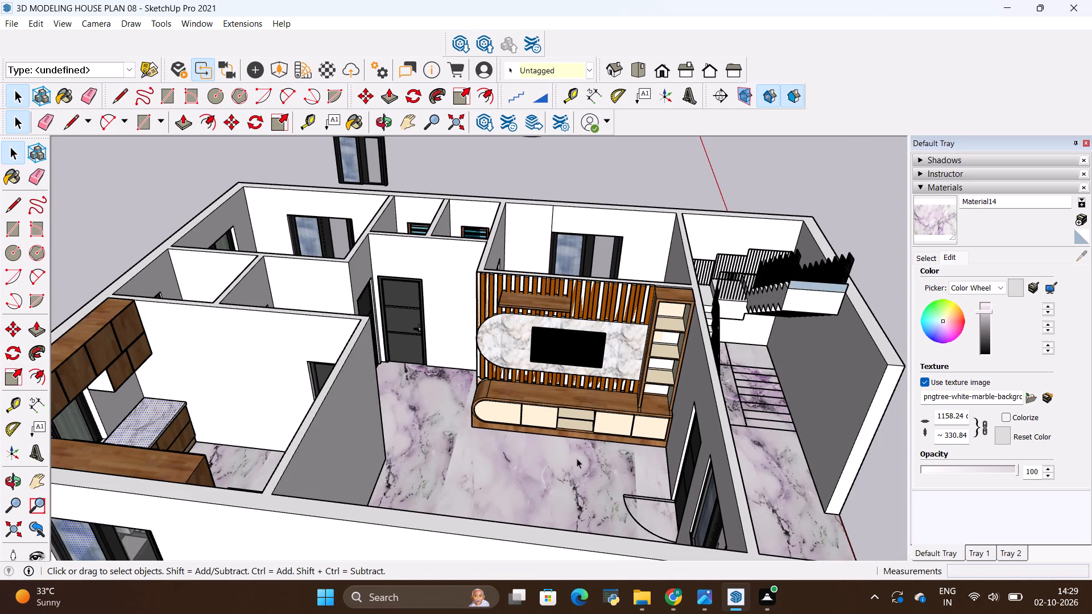
{"action": "middle_click_drag", "start_coordinate": [600, 494], "coordinate": [554, 478]}
{"action": "scroll", "coordinate": [607, 335], "scroll_direction": "up", "scroll_amount": 7}
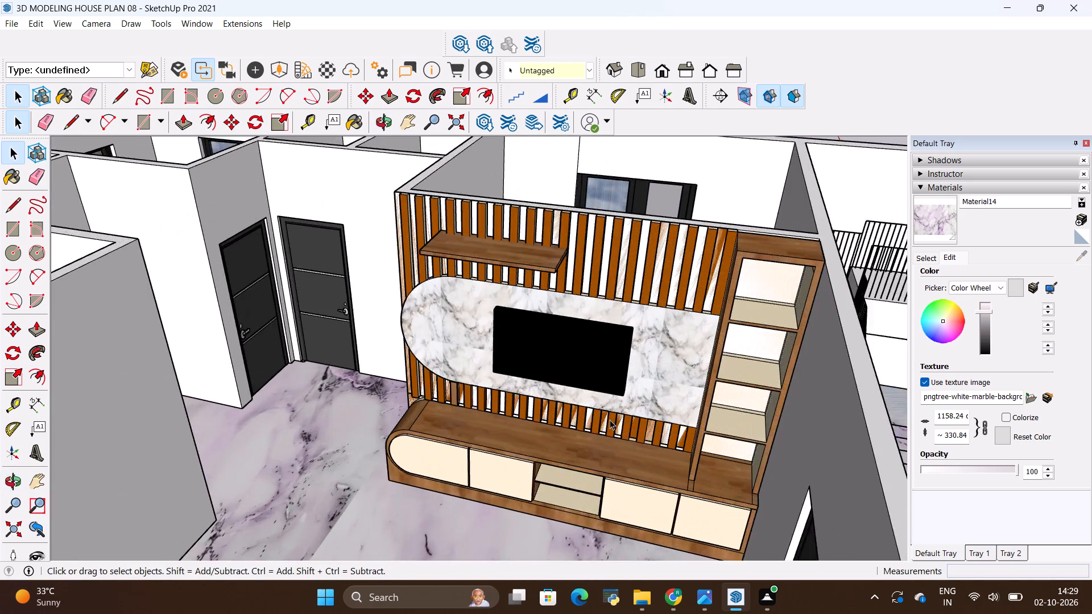
{"action": "scroll", "coordinate": [609, 430], "scroll_direction": "up", "scroll_amount": 1}
{"action": "middle_click_drag", "start_coordinate": [610, 429], "coordinate": [598, 327]}
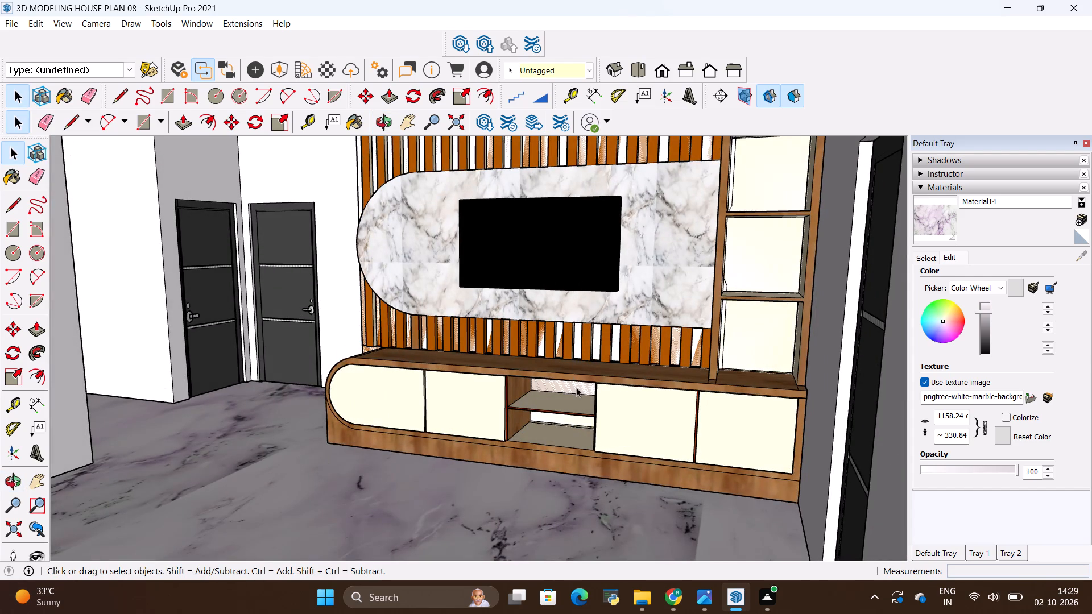
{"action": "scroll", "coordinate": [576, 387], "scroll_direction": "up", "scroll_amount": 1}
{"action": "scroll", "coordinate": [576, 387], "scroll_direction": "down", "scroll_amount": 2}
{"action": "scroll", "coordinate": [580, 401], "scroll_direction": "up", "scroll_amount": 1}
{"action": "scroll", "coordinate": [580, 402], "scroll_direction": "down", "scroll_amount": 10}
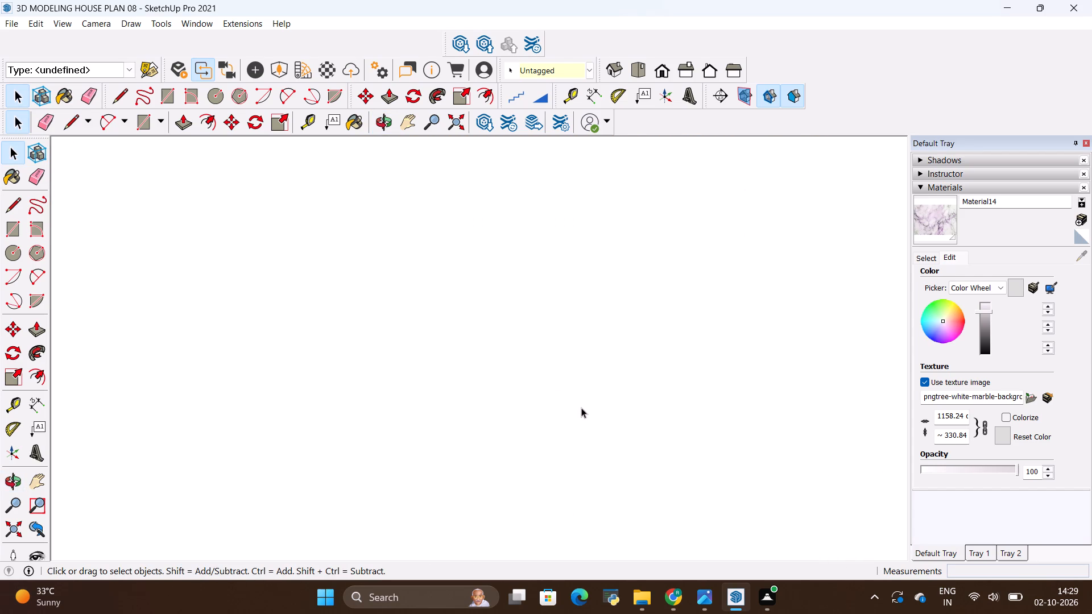
{"action": "scroll", "coordinate": [581, 408], "scroll_direction": "down", "scroll_amount": 20}
{"action": "scroll", "coordinate": [581, 408], "scroll_direction": "down", "scroll_amount": 10}
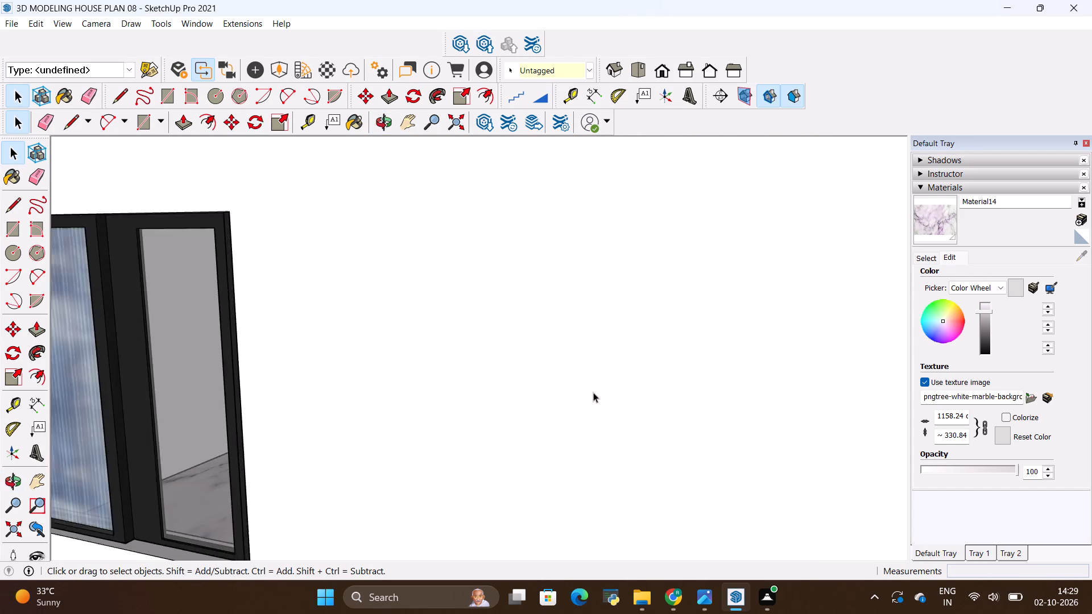
{"action": "scroll", "coordinate": [593, 392], "scroll_direction": "down", "scroll_amount": 12}
{"action": "scroll", "coordinate": [634, 293], "scroll_direction": "up", "scroll_amount": 4}
{"action": "middle_click_drag", "start_coordinate": [637, 257], "coordinate": [627, 389]}
{"action": "scroll", "coordinate": [543, 362], "scroll_direction": "down", "scroll_amount": 5}
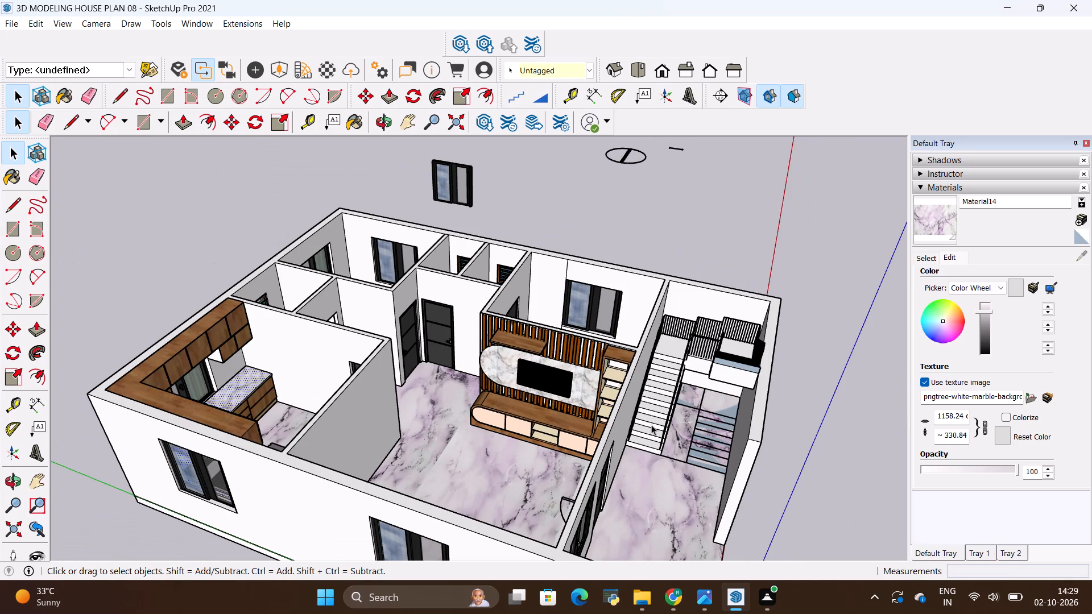
{"action": "scroll", "coordinate": [703, 446], "scroll_direction": "up", "scroll_amount": 6}
{"action": "left_click", "coordinate": [702, 450]}
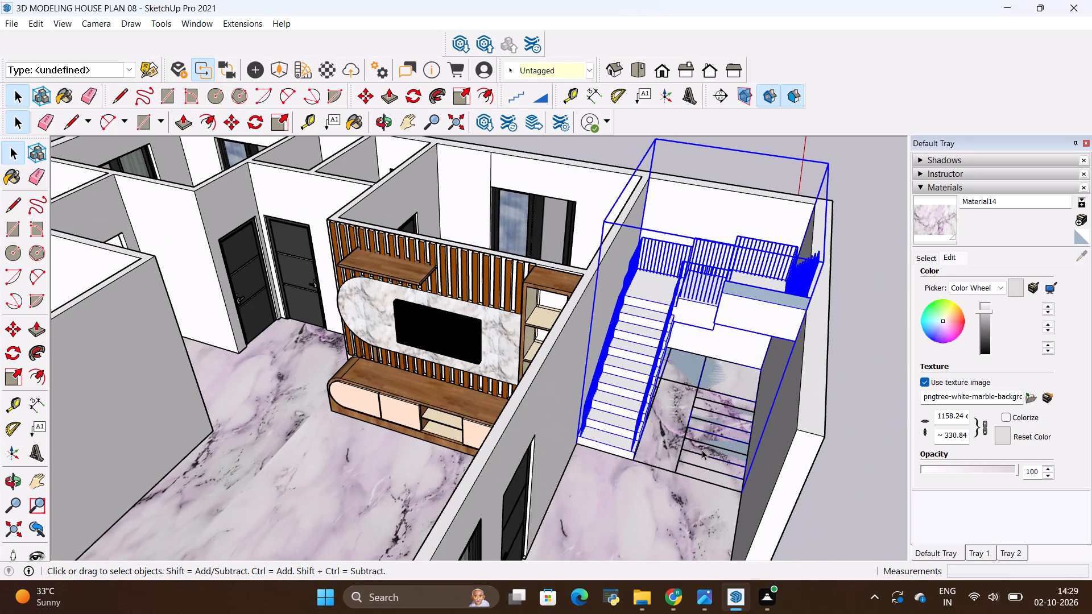
{"action": "key", "text": "space"}
{"action": "left_click", "coordinate": [646, 538]}
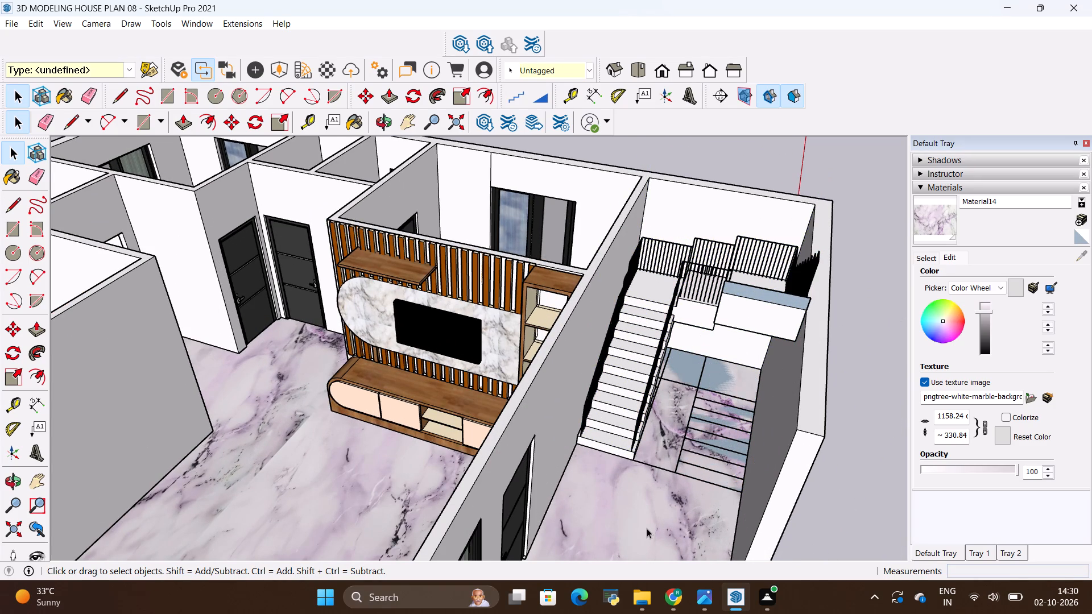
{"action": "scroll", "coordinate": [647, 525], "scroll_direction": "down", "scroll_amount": 3}
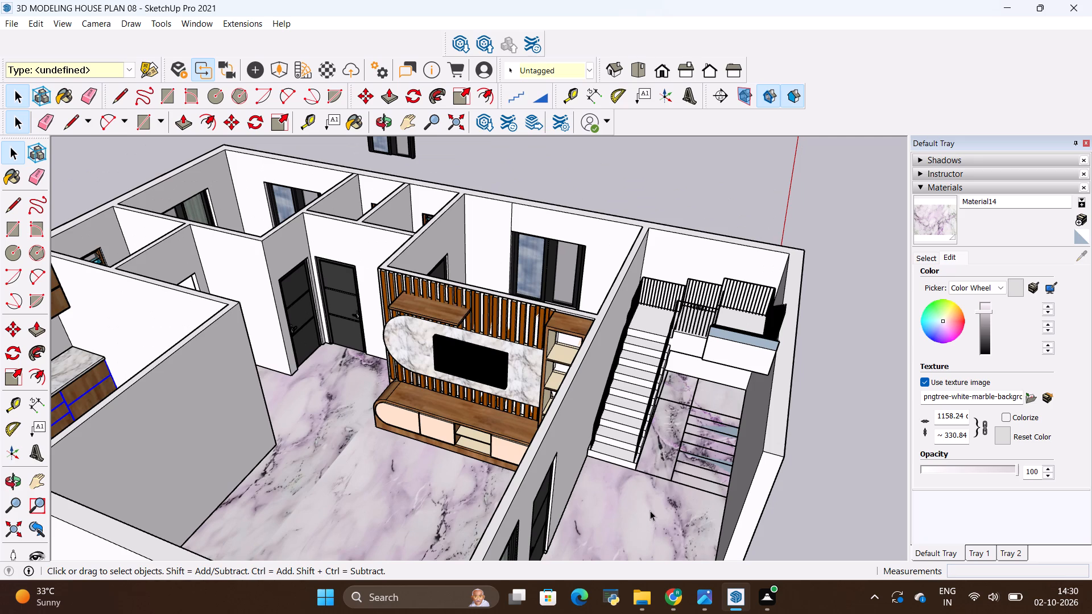
Examine the whole house from all sides, including the kitchen, living room, bedrooms, staircase and marble flooring.
{"action": "scroll", "coordinate": [645, 464], "scroll_direction": "down", "scroll_amount": 8}
{"action": "middle_click_drag", "start_coordinate": [453, 499], "coordinate": [489, 495]}
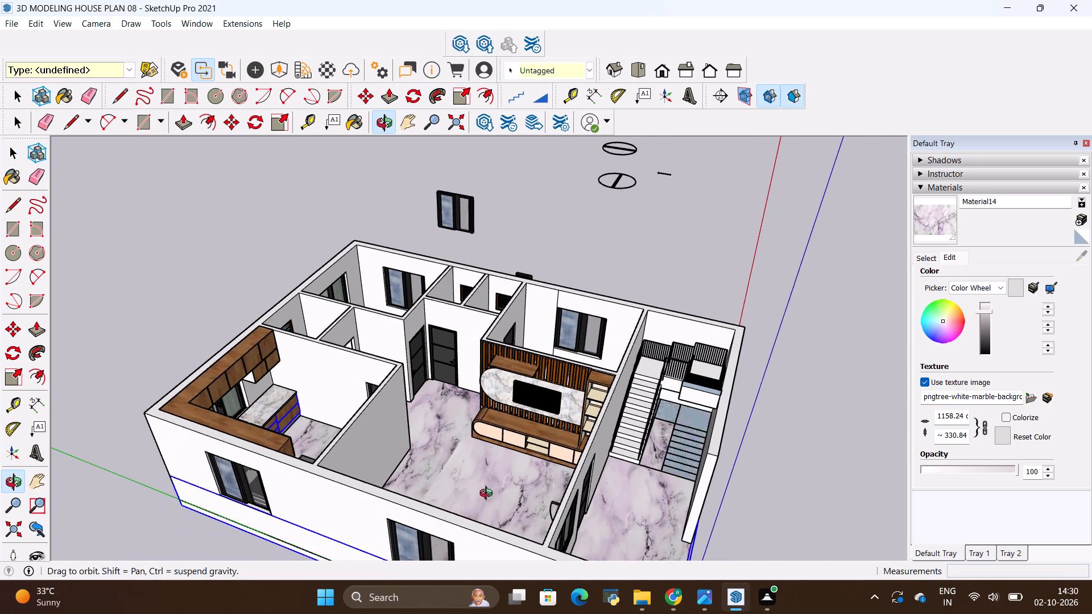
{"action": "middle_click_drag", "start_coordinate": [489, 495], "coordinate": [386, 488]}
{"action": "scroll", "coordinate": [553, 442], "scroll_direction": "down", "scroll_amount": 3}
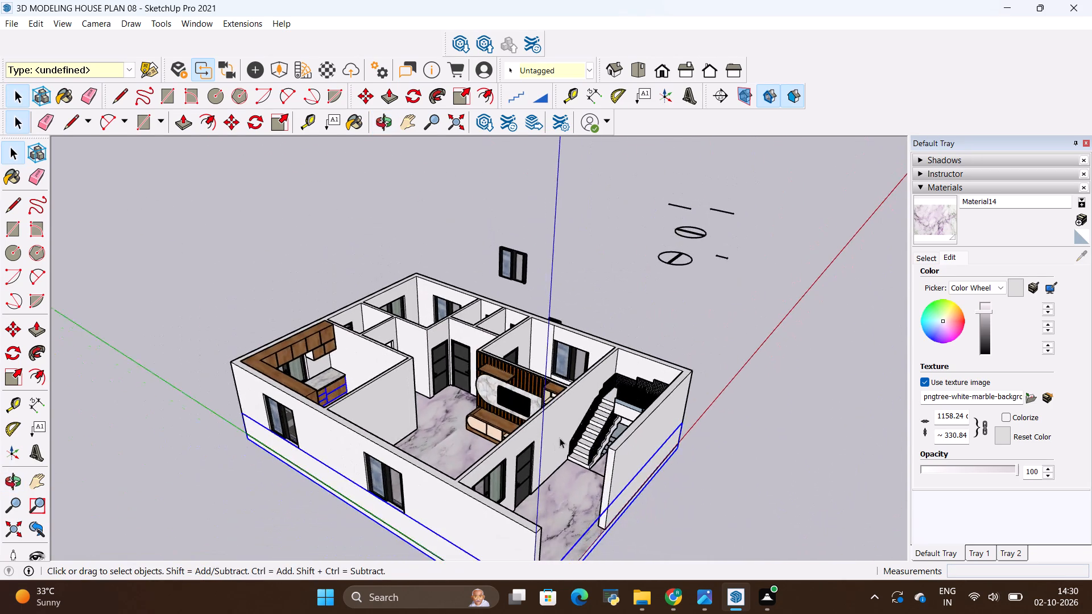
{"action": "middle_click_drag", "start_coordinate": [659, 433], "coordinate": [388, 490]}
{"action": "middle_click_drag", "start_coordinate": [544, 421], "coordinate": [435, 486]}
{"action": "scroll", "coordinate": [544, 421], "scroll_direction": "down", "scroll_amount": 1}
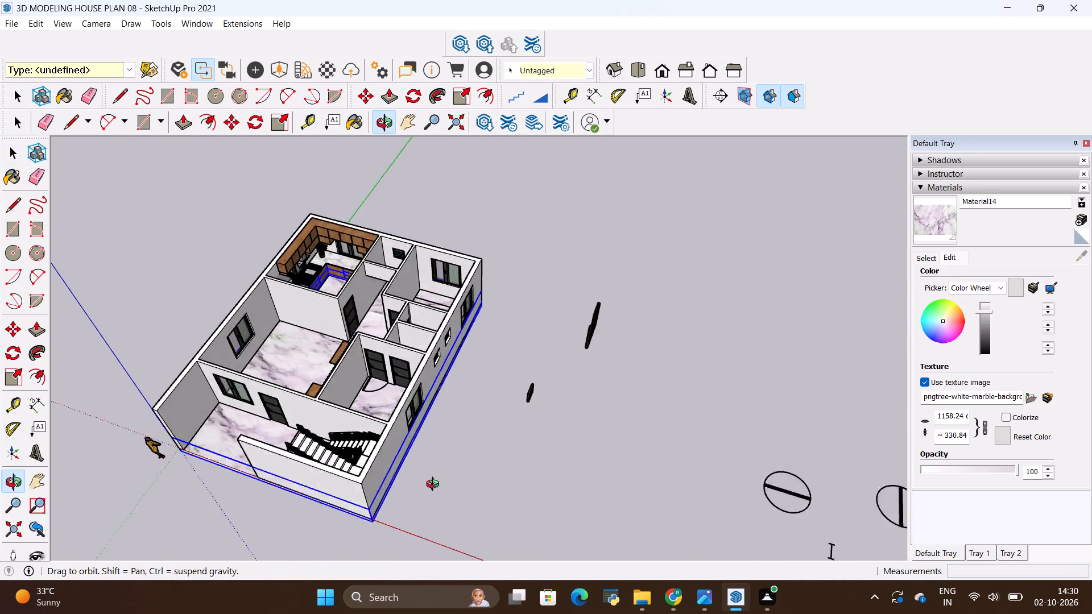
{"action": "middle_click_drag", "start_coordinate": [435, 486], "coordinate": [422, 489]}
{"action": "scroll", "coordinate": [206, 284], "scroll_direction": "up", "scroll_amount": 9}
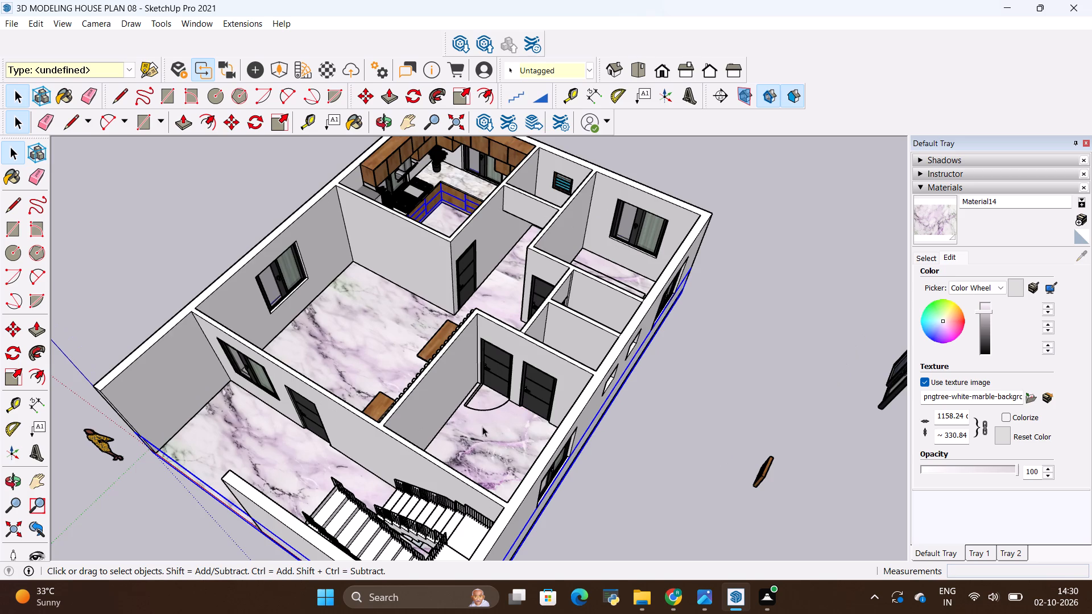
{"action": "scroll", "coordinate": [484, 426], "scroll_direction": "down", "scroll_amount": 3}
{"action": "scroll", "coordinate": [328, 288], "scroll_direction": "up", "scroll_amount": 1}
{"action": "middle_click_drag", "start_coordinate": [359, 360], "coordinate": [692, 374]}
{"action": "middle_click_drag", "start_coordinate": [510, 405], "coordinate": [717, 409]}
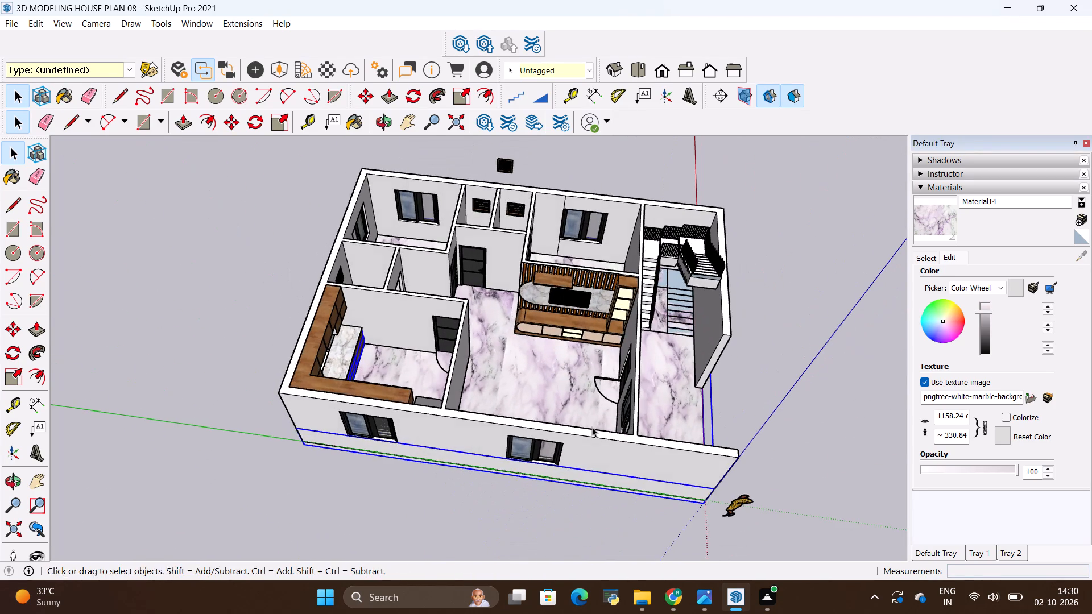
{"action": "middle_click_drag", "start_coordinate": [592, 427], "coordinate": [457, 384]}
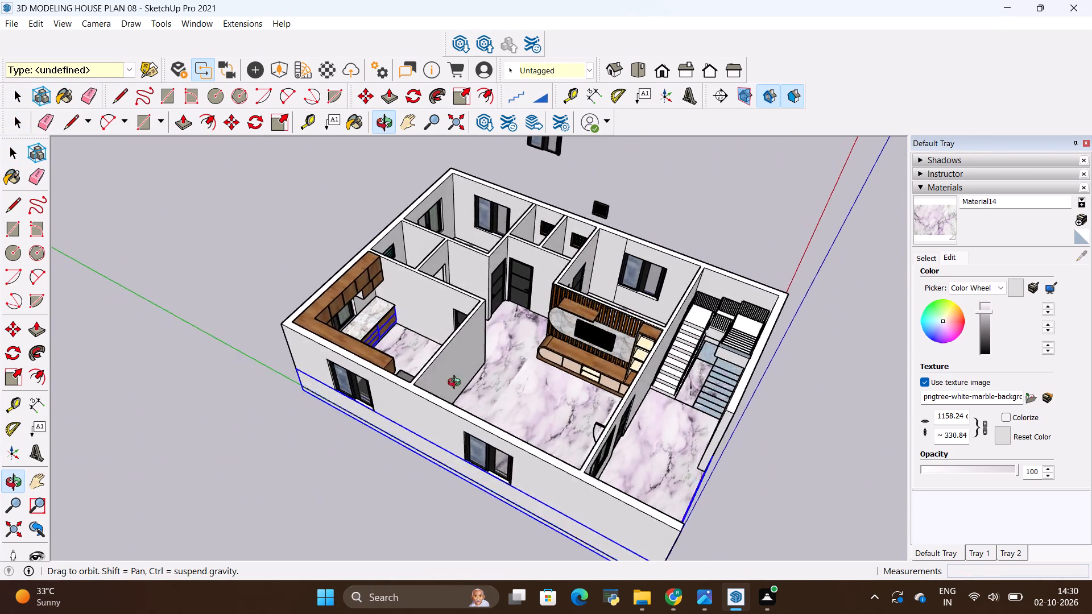
{"action": "middle_click_drag", "start_coordinate": [457, 384], "coordinate": [300, 395]}
{"action": "middle_click_drag", "start_coordinate": [477, 416], "coordinate": [344, 420]}
{"action": "scroll", "coordinate": [344, 399], "scroll_direction": "down", "scroll_amount": 3}
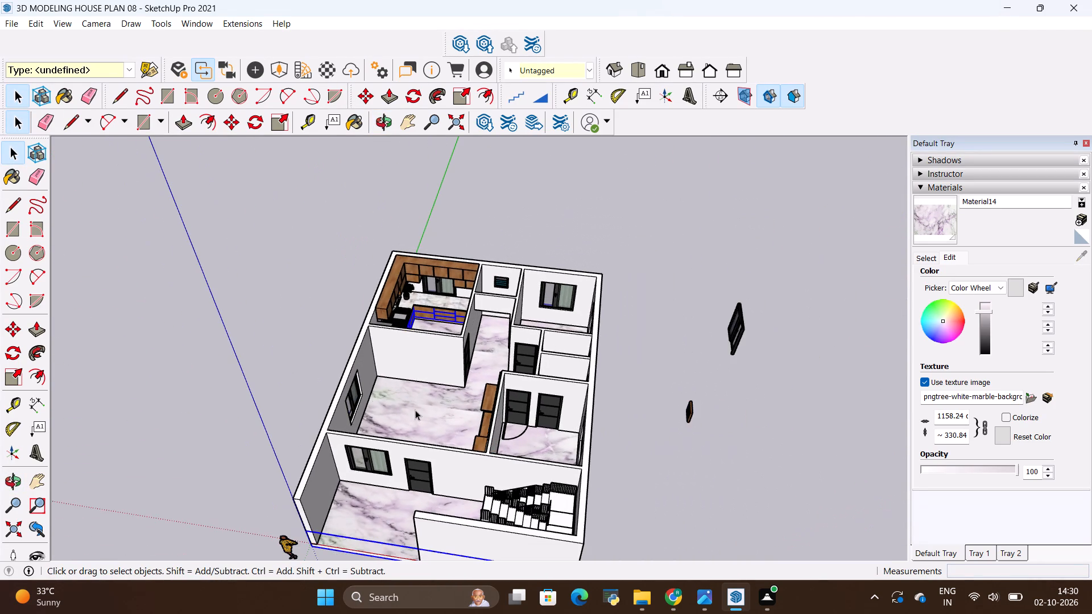
{"action": "middle_click_drag", "start_coordinate": [436, 424], "coordinate": [300, 435]}
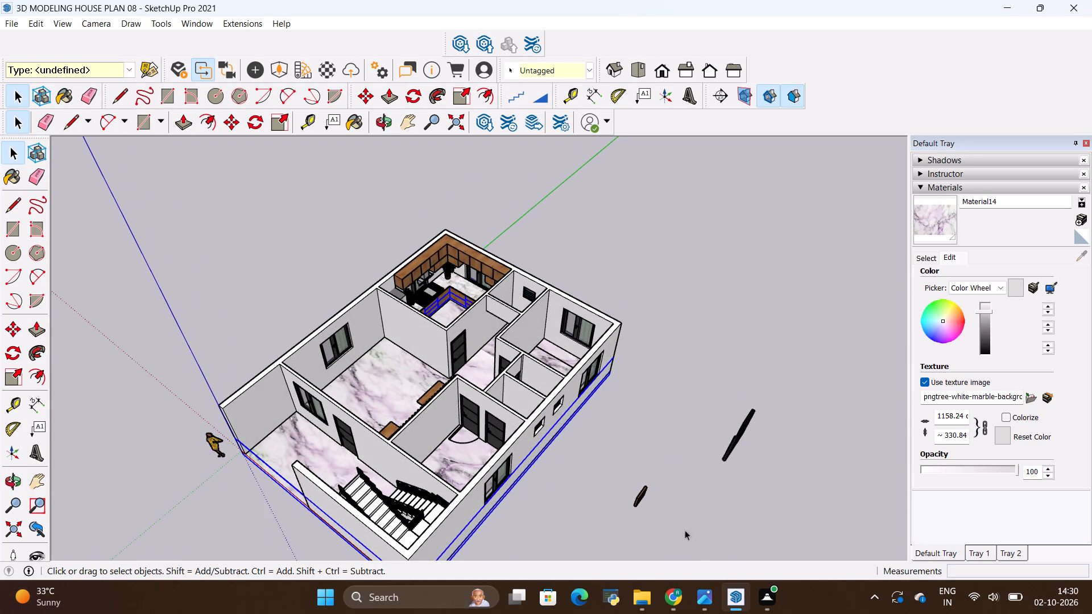
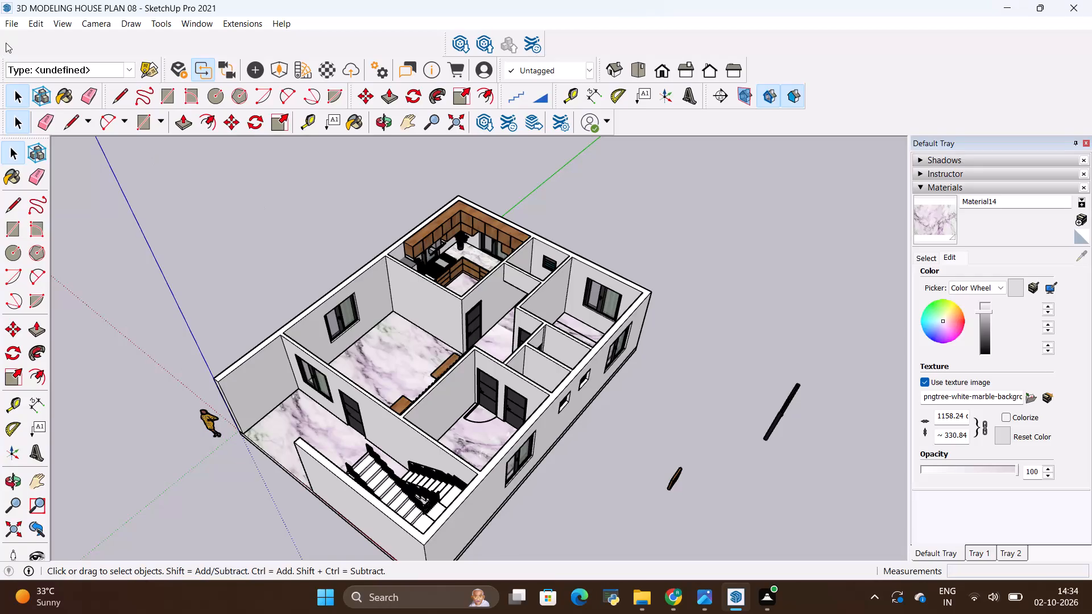
Import the SketchUp double bed model with nightstands from the Downloads folder and place it outside the house beside the corner bedroom.
{"action": "left_click", "coordinate": [14, 23]}
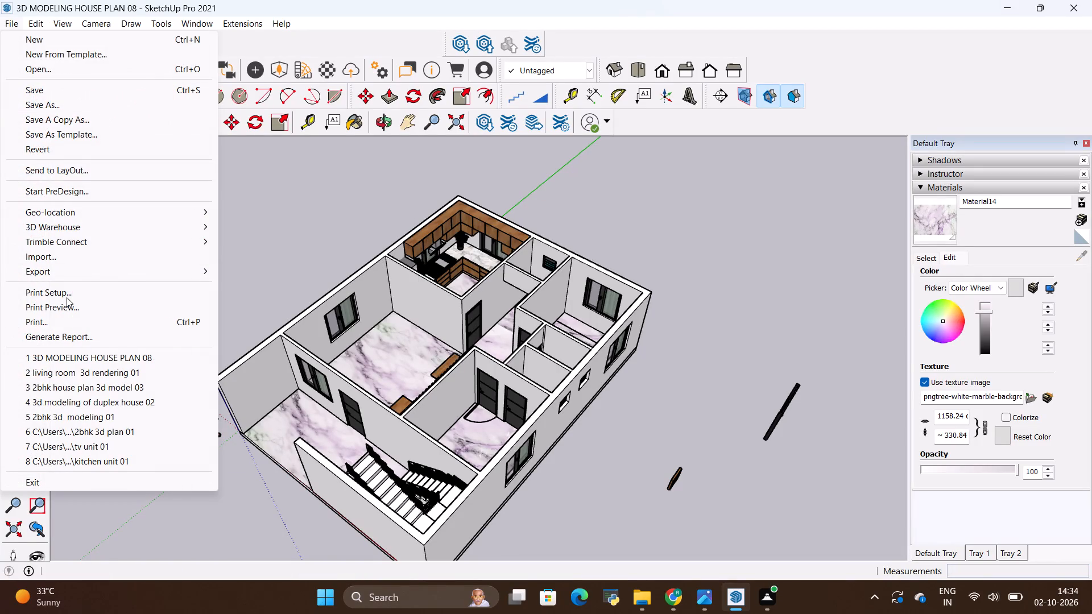
{"action": "left_click", "coordinate": [55, 257]}
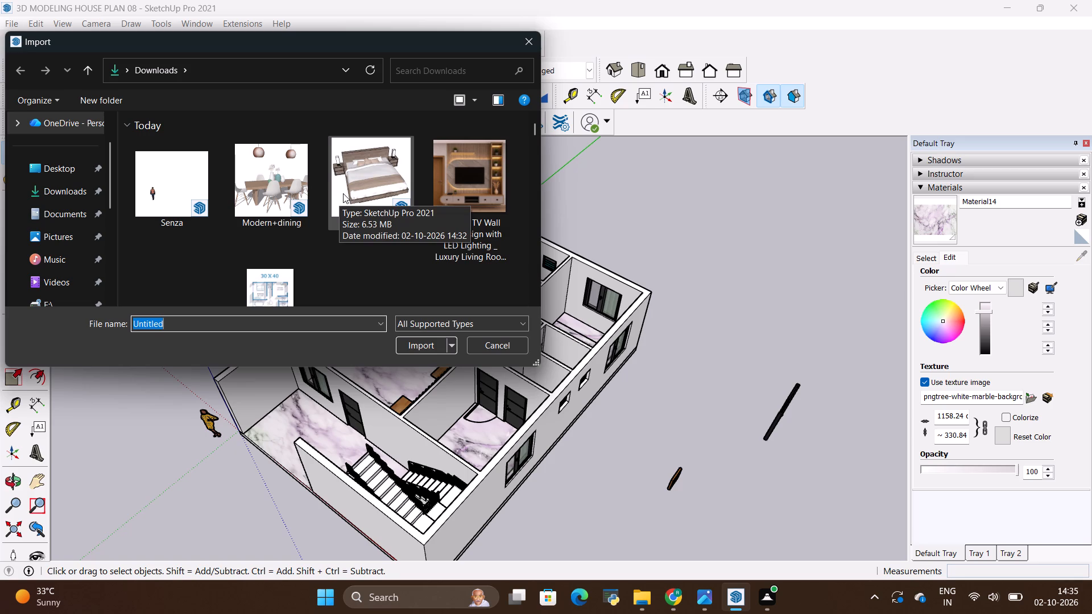
{"action": "left_click", "coordinate": [344, 193]}
{"action": "left_click", "coordinate": [412, 345]}
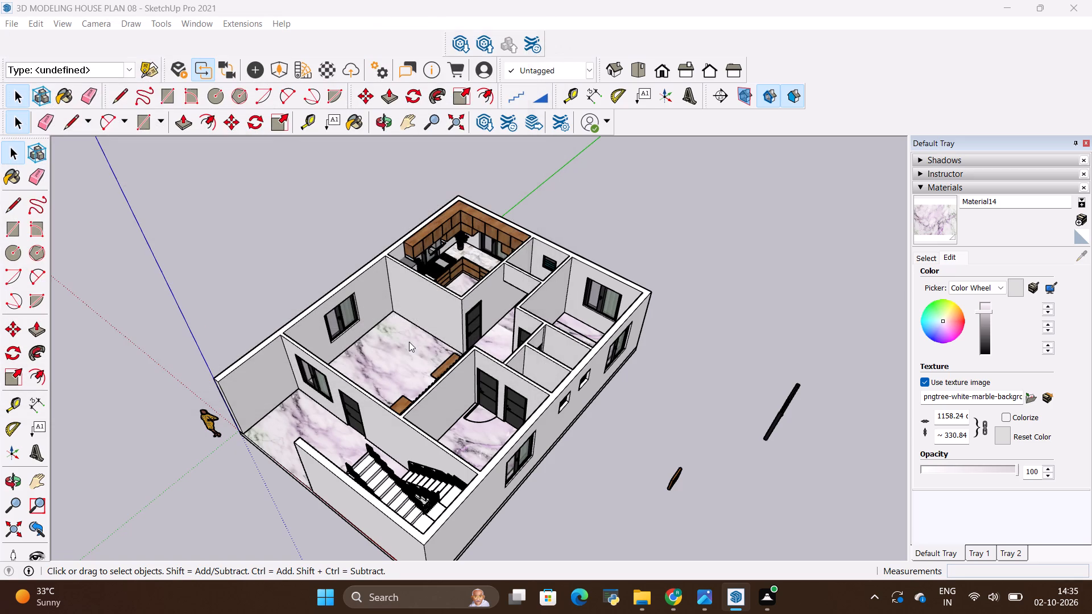
{"action": "scroll", "coordinate": [353, 352], "scroll_direction": "down", "scroll_amount": 3}
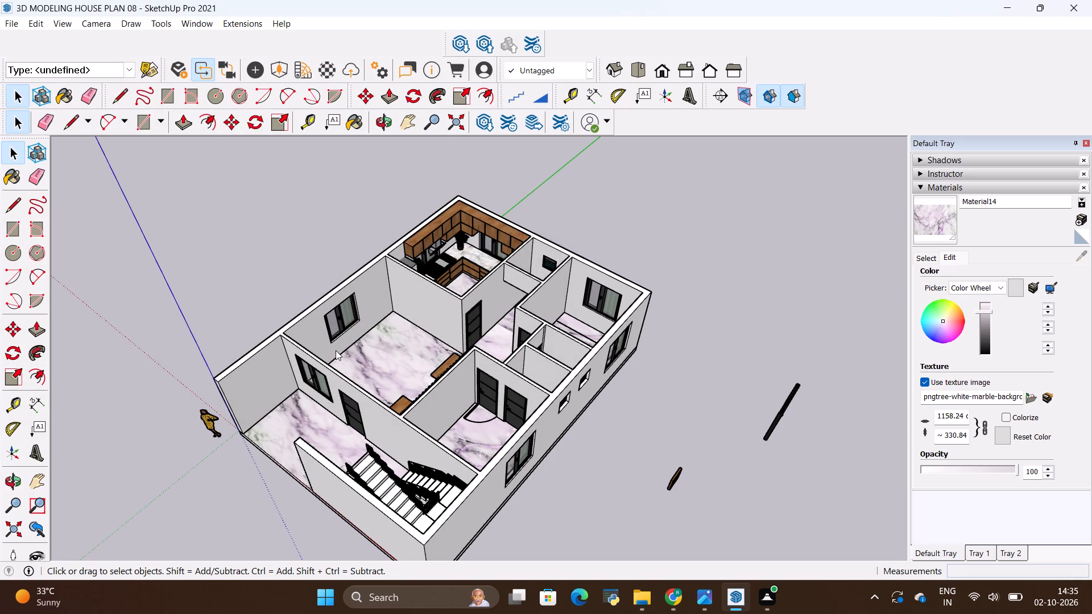
{"action": "scroll", "coordinate": [231, 337], "scroll_direction": "down", "scroll_amount": 3}
{"action": "scroll", "coordinate": [456, 332], "scroll_direction": "down", "scroll_amount": 3}
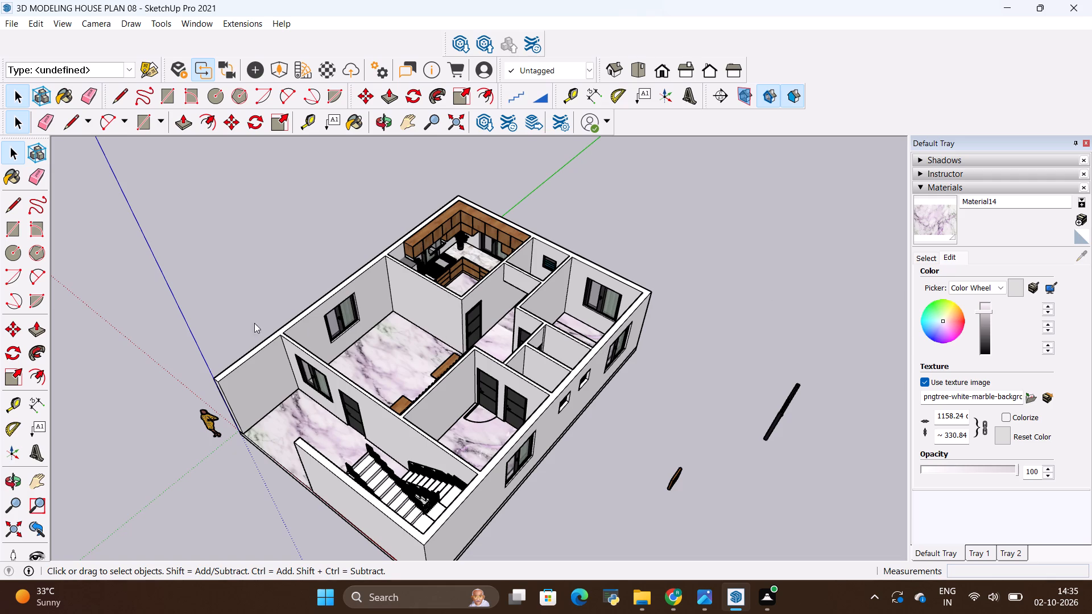
{"action": "scroll", "coordinate": [357, 337], "scroll_direction": "down", "scroll_amount": 3}
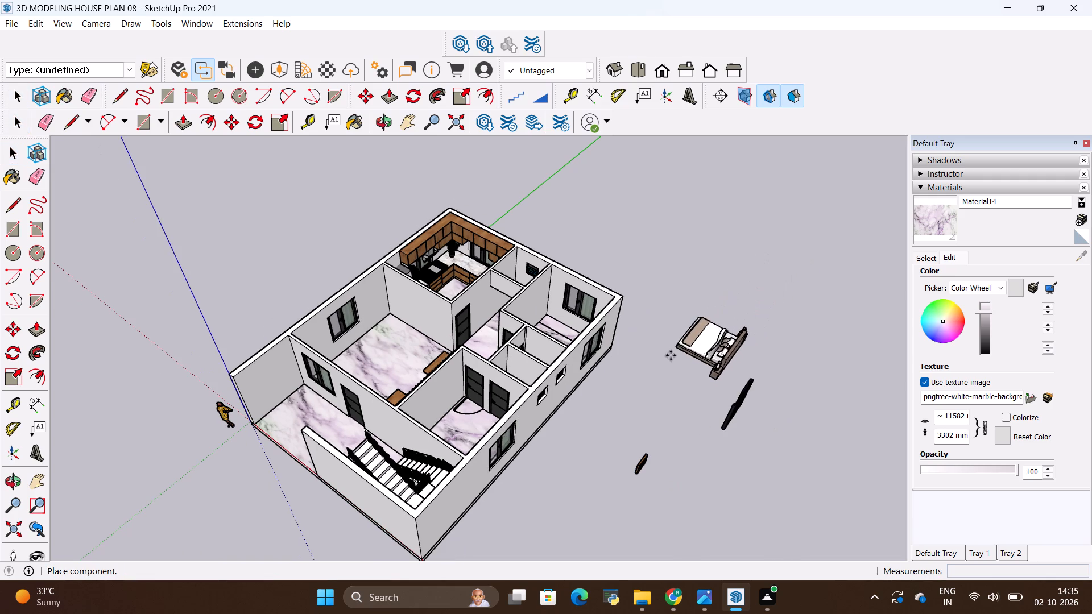
{"action": "left_click", "coordinate": [671, 355]}
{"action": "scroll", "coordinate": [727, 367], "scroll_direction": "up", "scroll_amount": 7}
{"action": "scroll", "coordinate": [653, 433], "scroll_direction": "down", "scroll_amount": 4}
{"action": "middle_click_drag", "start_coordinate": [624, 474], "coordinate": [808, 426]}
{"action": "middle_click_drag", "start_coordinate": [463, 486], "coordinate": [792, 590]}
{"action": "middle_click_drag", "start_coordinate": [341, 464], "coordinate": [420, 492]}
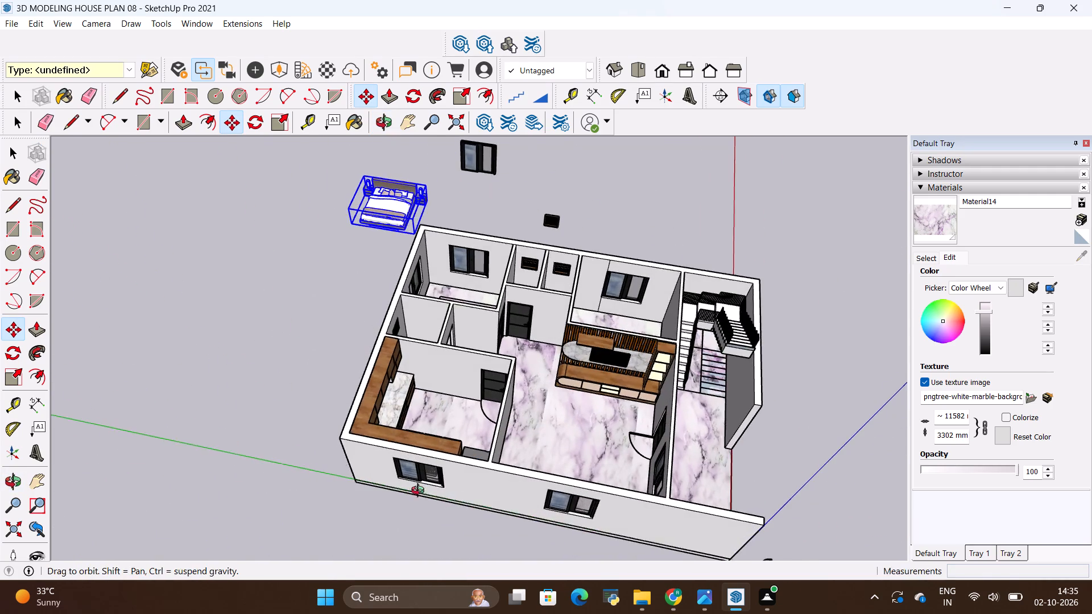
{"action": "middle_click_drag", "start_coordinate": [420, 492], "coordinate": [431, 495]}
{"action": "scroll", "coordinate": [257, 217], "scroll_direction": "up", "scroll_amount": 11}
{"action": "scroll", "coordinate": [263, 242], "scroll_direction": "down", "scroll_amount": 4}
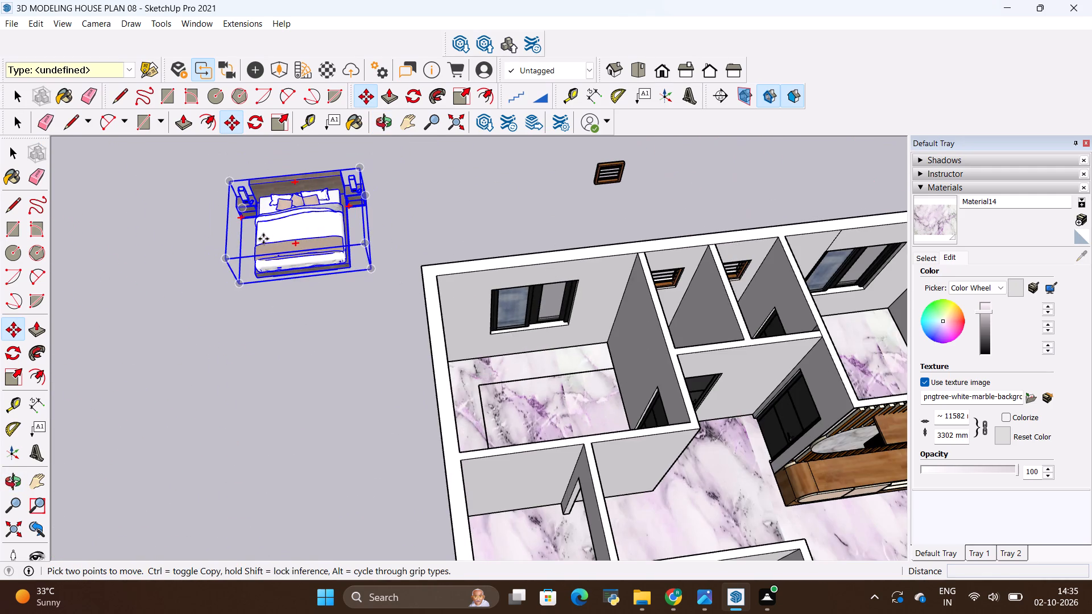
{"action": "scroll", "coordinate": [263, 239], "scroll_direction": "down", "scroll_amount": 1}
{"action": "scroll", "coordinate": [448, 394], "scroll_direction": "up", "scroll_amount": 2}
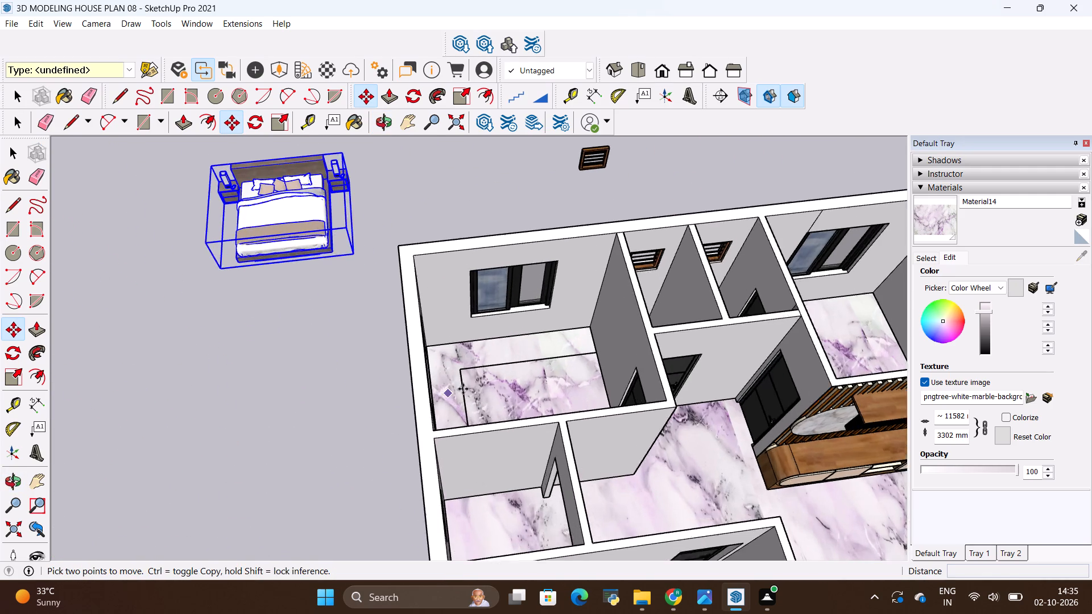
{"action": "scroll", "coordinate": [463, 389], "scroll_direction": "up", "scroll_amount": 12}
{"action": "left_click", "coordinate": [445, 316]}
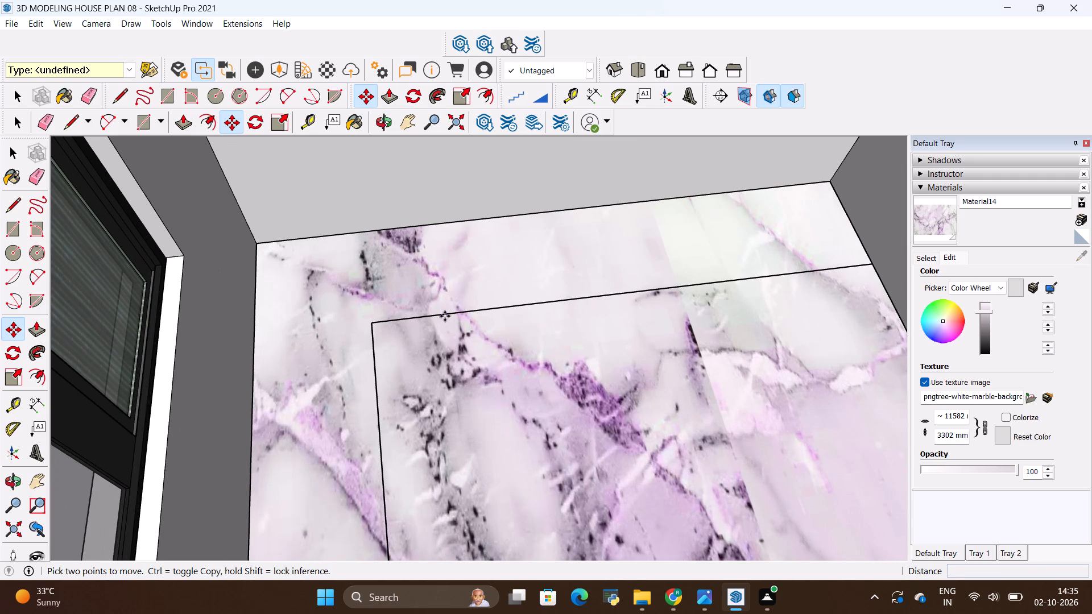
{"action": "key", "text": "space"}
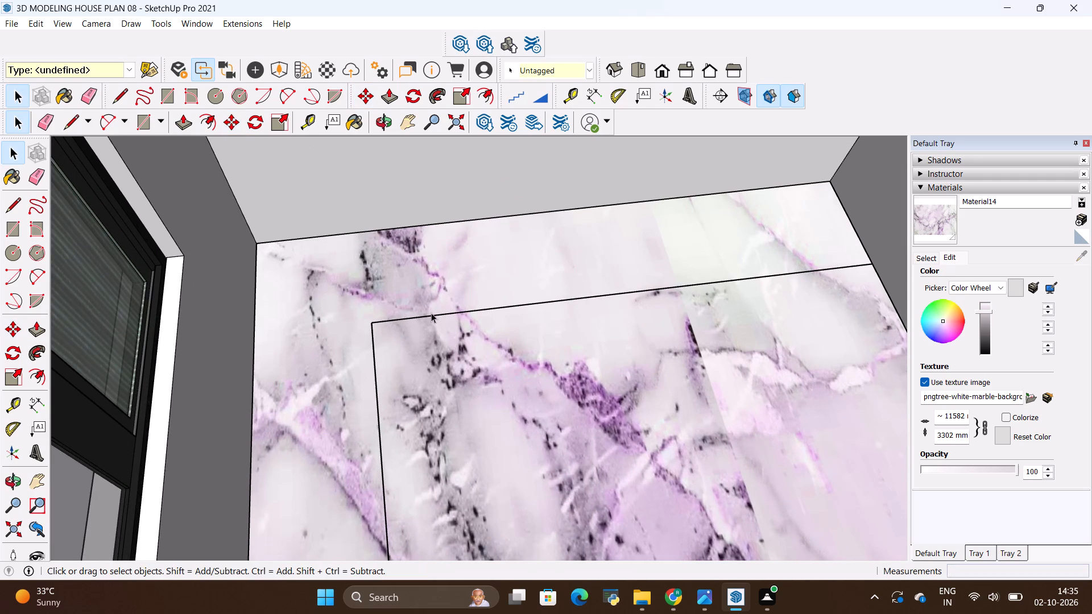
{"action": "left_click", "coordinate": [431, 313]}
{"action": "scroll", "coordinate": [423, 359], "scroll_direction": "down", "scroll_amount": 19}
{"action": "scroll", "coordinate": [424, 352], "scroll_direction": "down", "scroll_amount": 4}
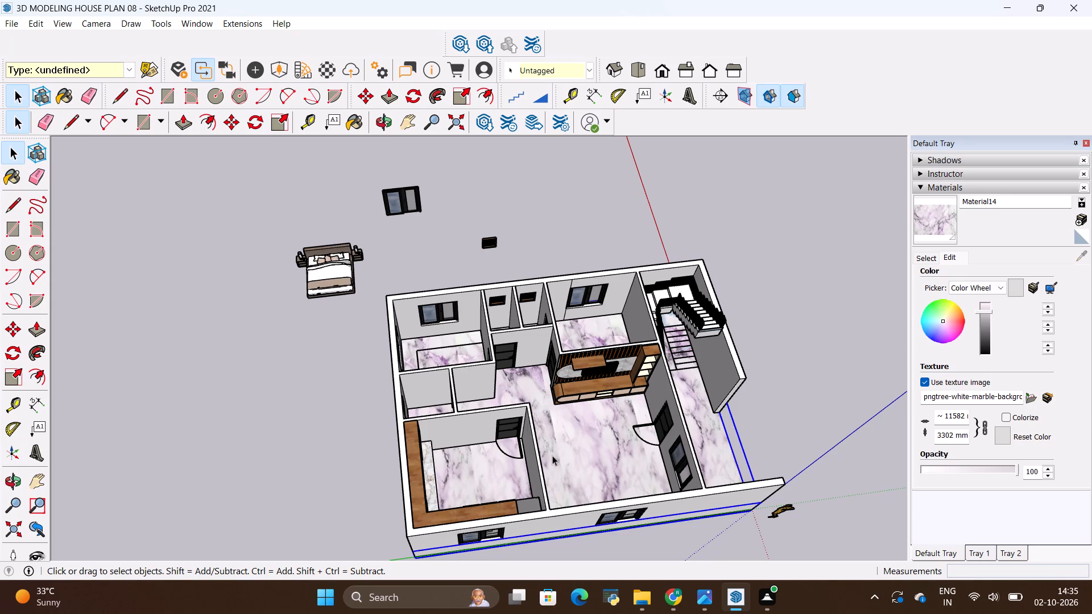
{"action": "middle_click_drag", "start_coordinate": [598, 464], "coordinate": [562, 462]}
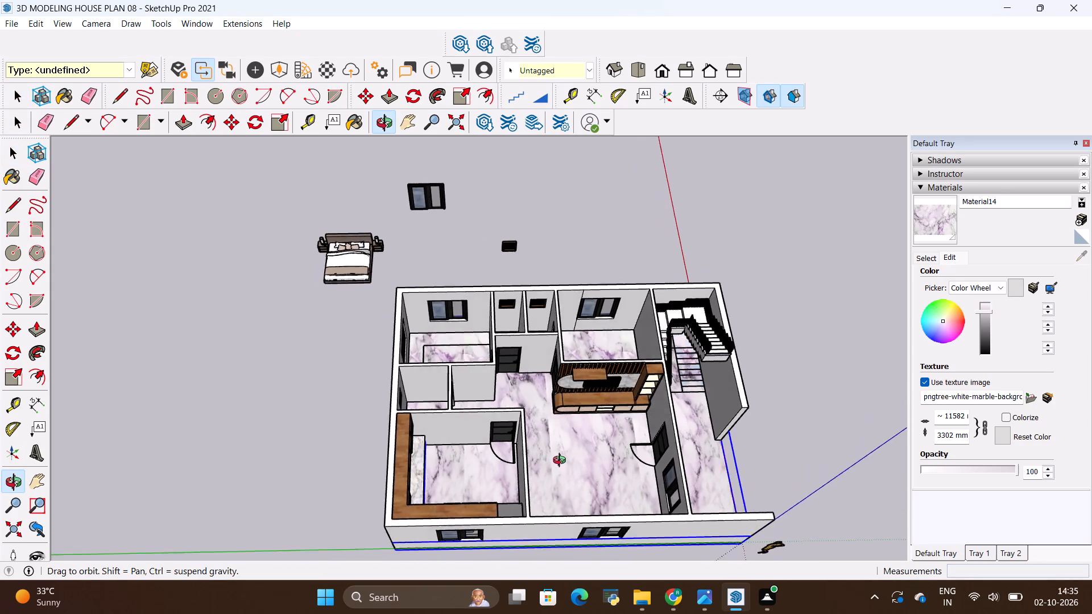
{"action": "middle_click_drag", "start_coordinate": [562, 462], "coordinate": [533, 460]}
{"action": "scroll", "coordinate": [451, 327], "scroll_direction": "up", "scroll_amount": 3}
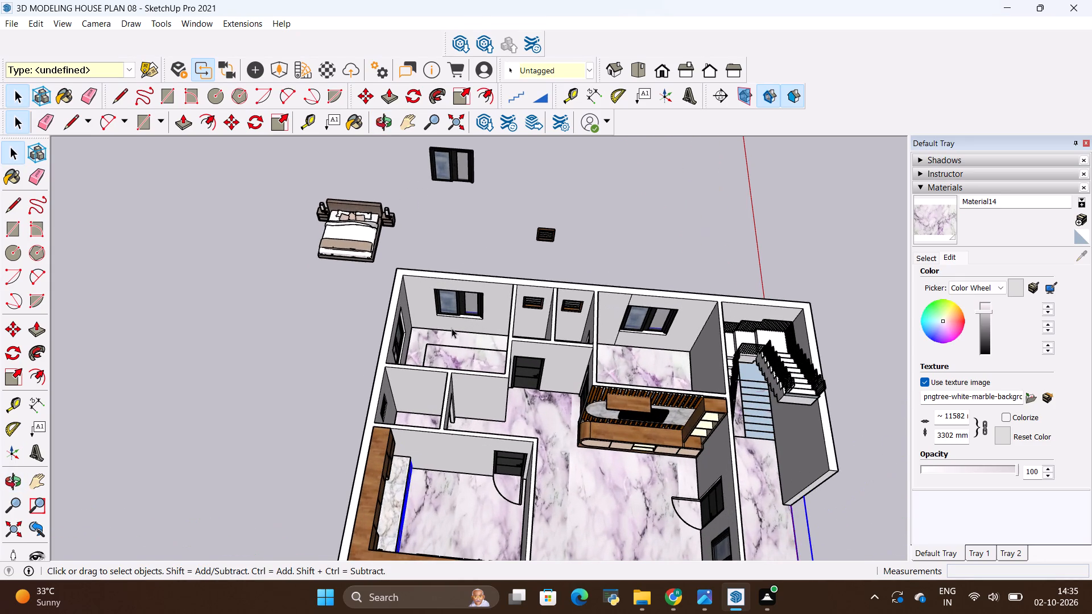
Rotate the imported bed 90 degrees about its base corner so the headboard faces the bedroom's outer side wall.
{"action": "key", "text": "space"}
{"action": "left_click", "coordinate": [337, 250]}
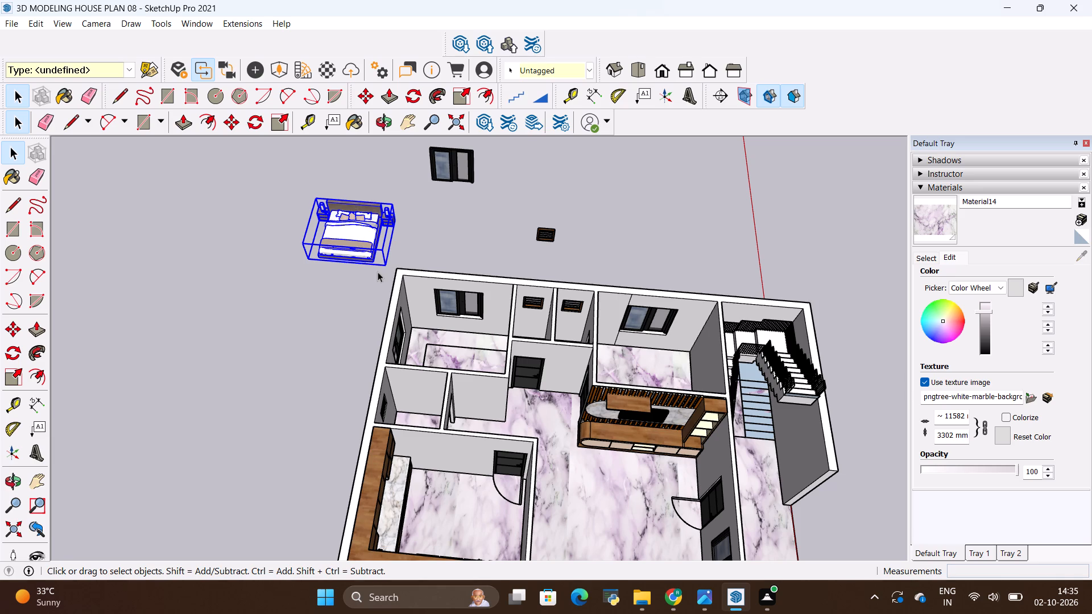
{"action": "left_click", "coordinate": [409, 102]}
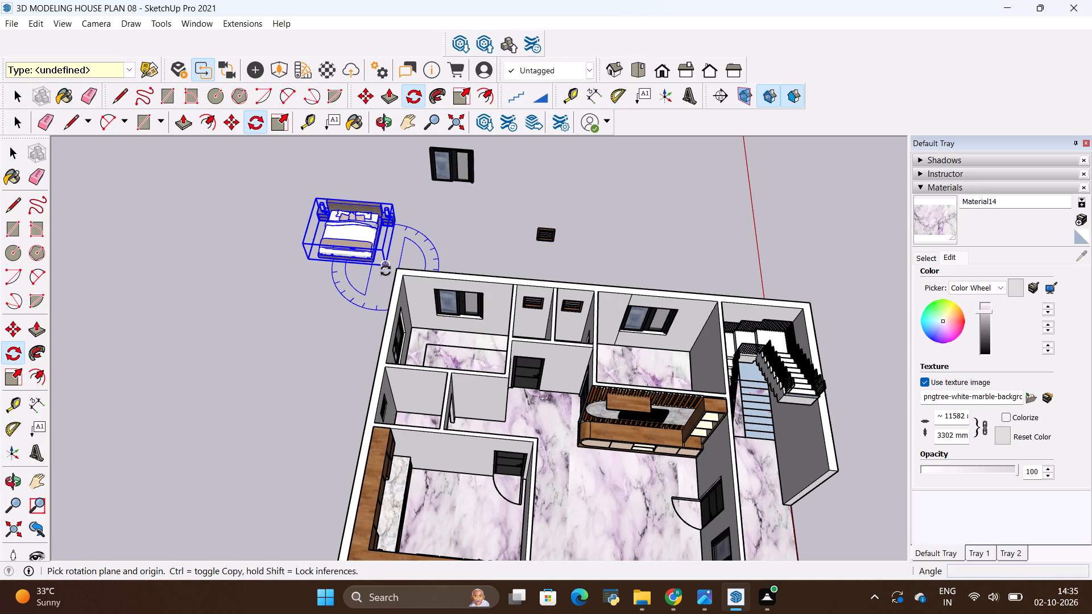
{"action": "left_click", "coordinate": [386, 271]}
{"action": "left_click", "coordinate": [400, 222]}
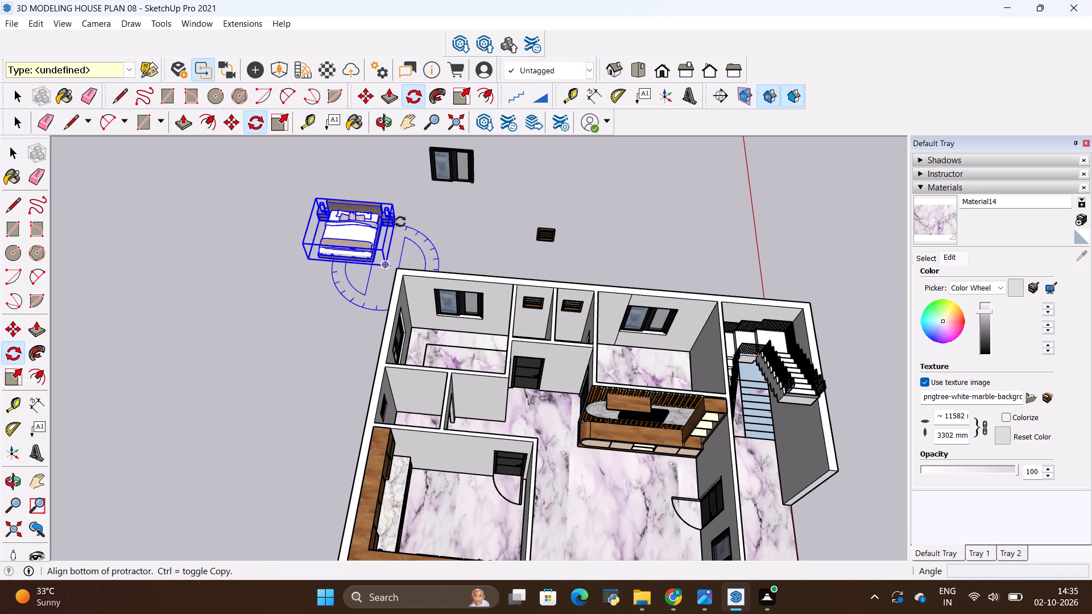
{"action": "left_click", "coordinate": [275, 262]}
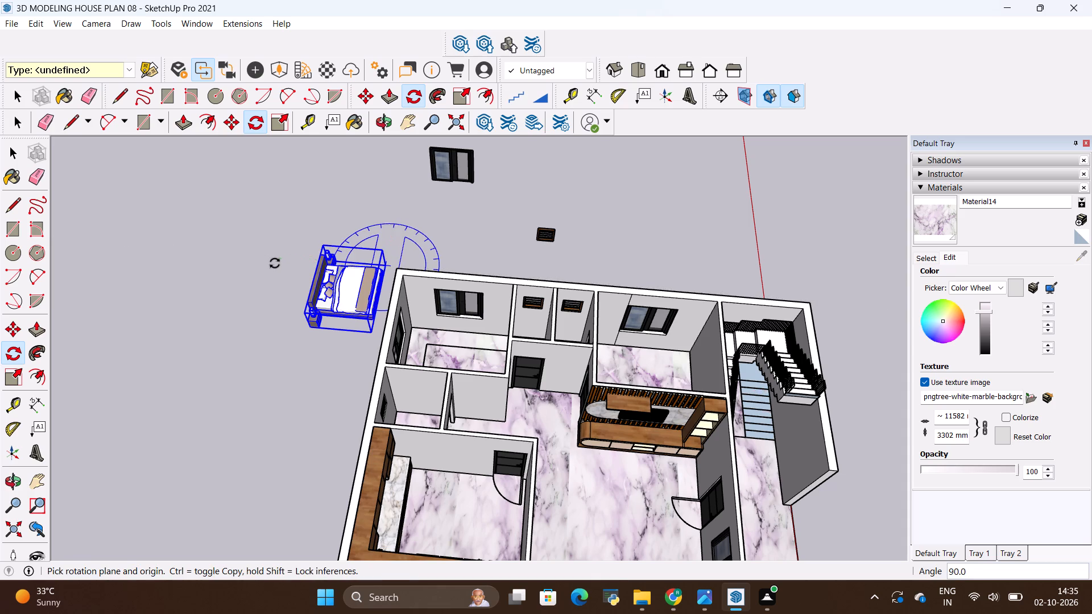
{"action": "key", "text": "space"}
Move the bed by its nightstand-side corner about 15' 5" onto the marble floor of the corner bedroom.
{"action": "left_click", "coordinate": [268, 281]}
{"action": "left_click", "coordinate": [338, 301]}
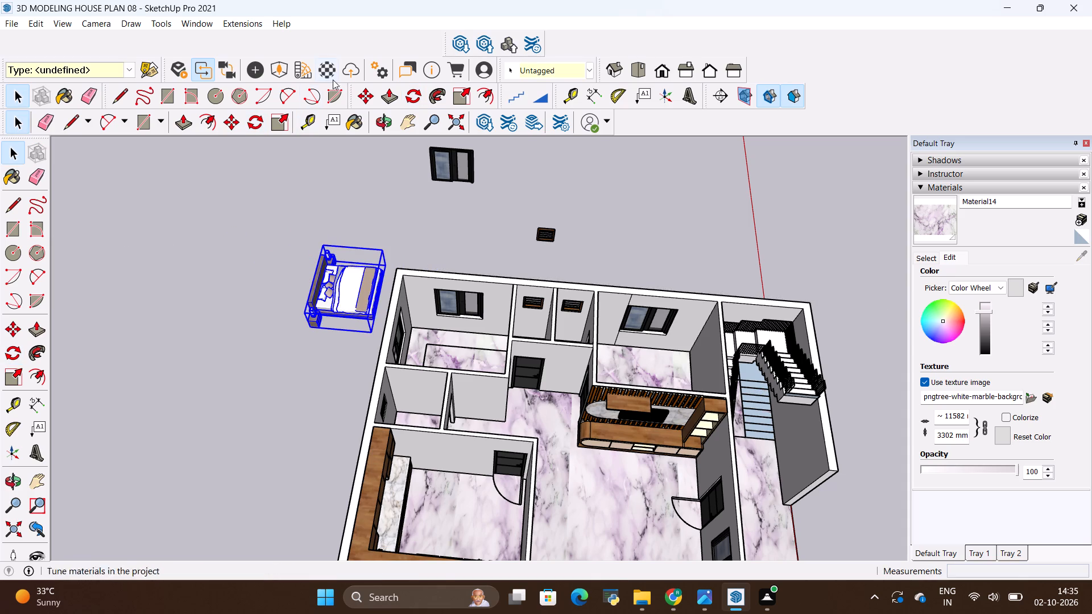
{"action": "key", "text": "m"}
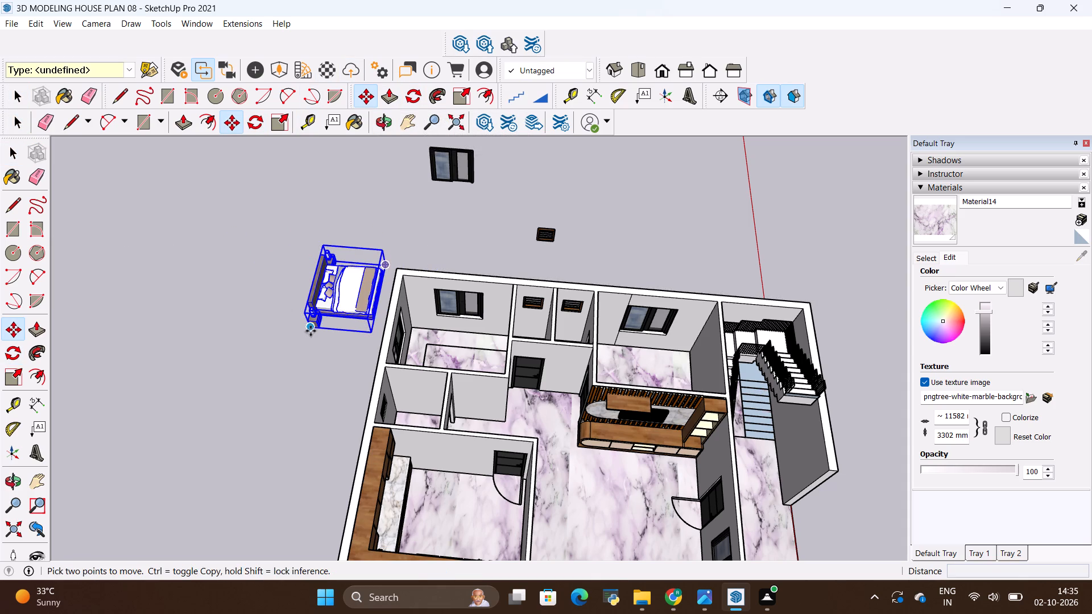
{"action": "left_click", "coordinate": [311, 330]}
{"action": "scroll", "coordinate": [448, 361], "scroll_direction": "up", "scroll_amount": 7}
{"action": "middle_click_drag", "start_coordinate": [448, 367], "coordinate": [407, 472]}
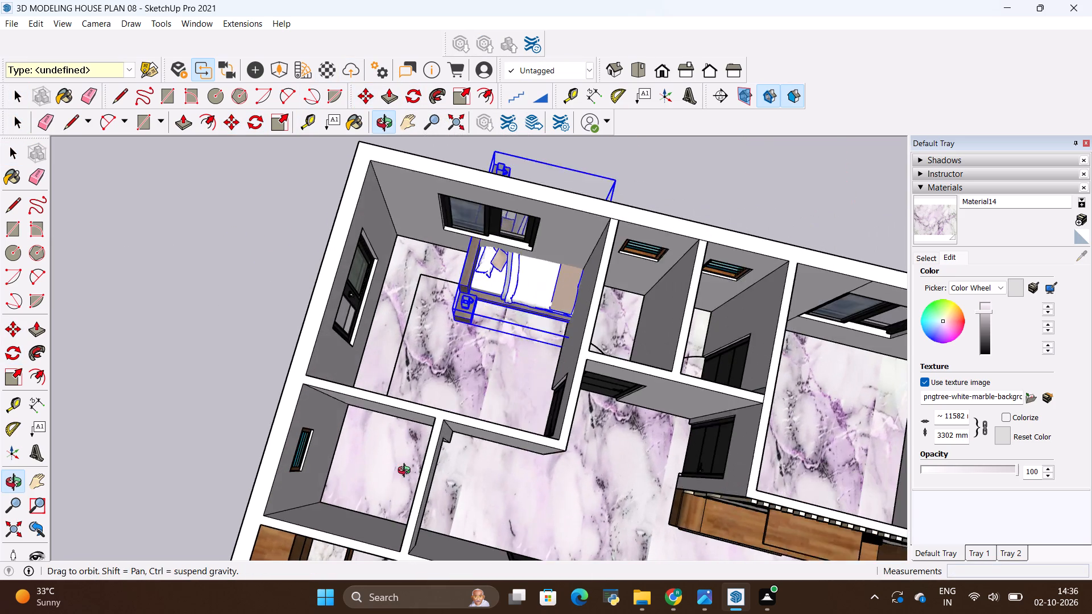
{"action": "middle_click_drag", "start_coordinate": [407, 472], "coordinate": [406, 475]}
{"action": "scroll", "coordinate": [373, 398], "scroll_direction": "up", "scroll_amount": 3}
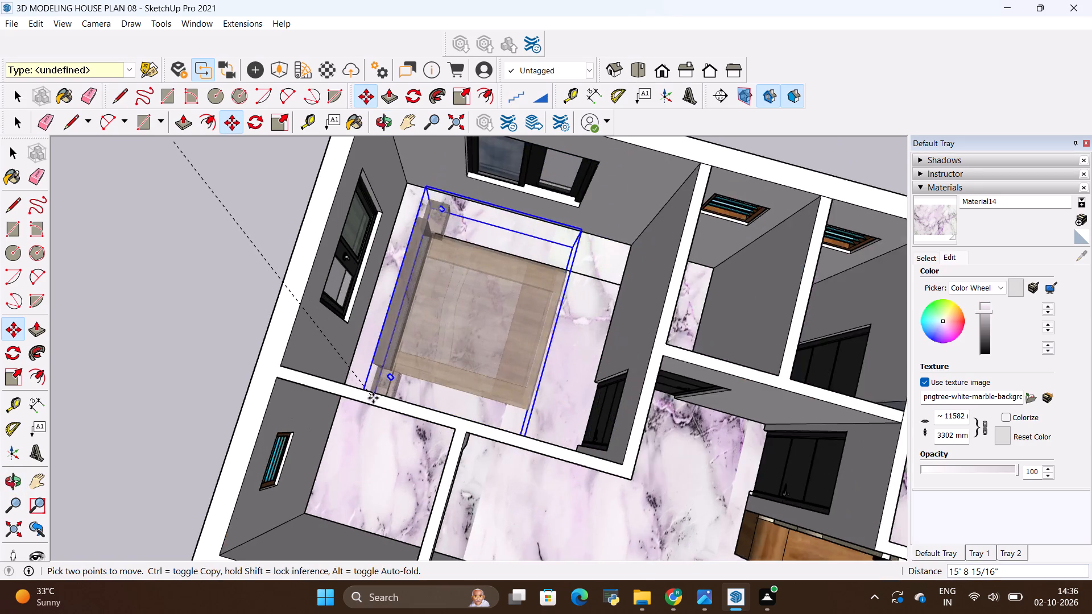
{"action": "scroll", "coordinate": [373, 398], "scroll_direction": "up", "scroll_amount": 6}
{"action": "left_click", "coordinate": [388, 371]}
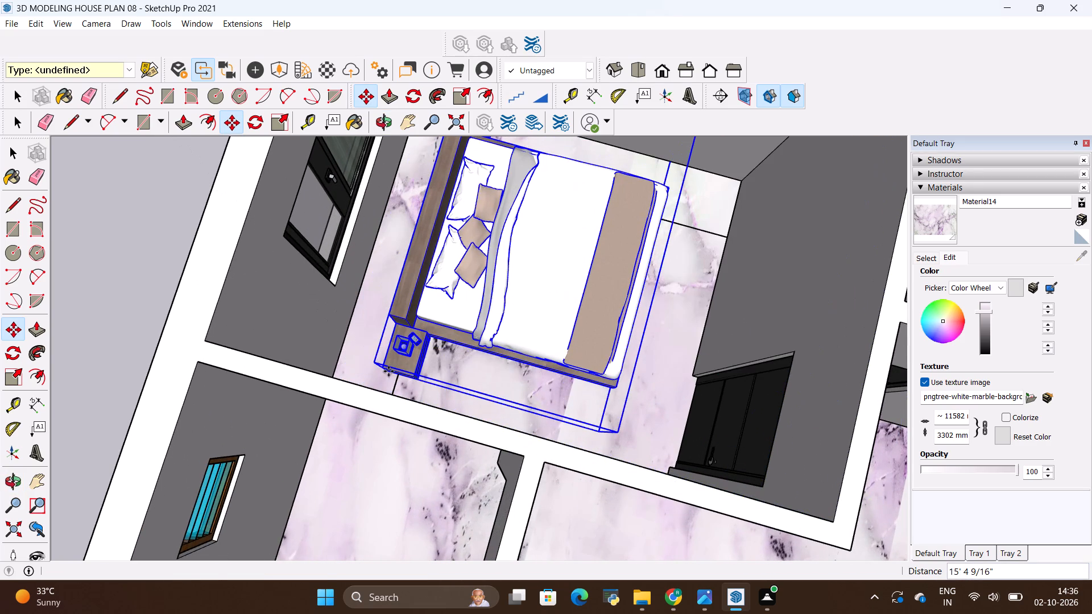
Scale the bed down uniformly to 0.78 from its corner.
{"action": "key", "text": "s"}
{"action": "scroll", "coordinate": [446, 421], "scroll_direction": "down", "scroll_amount": 6}
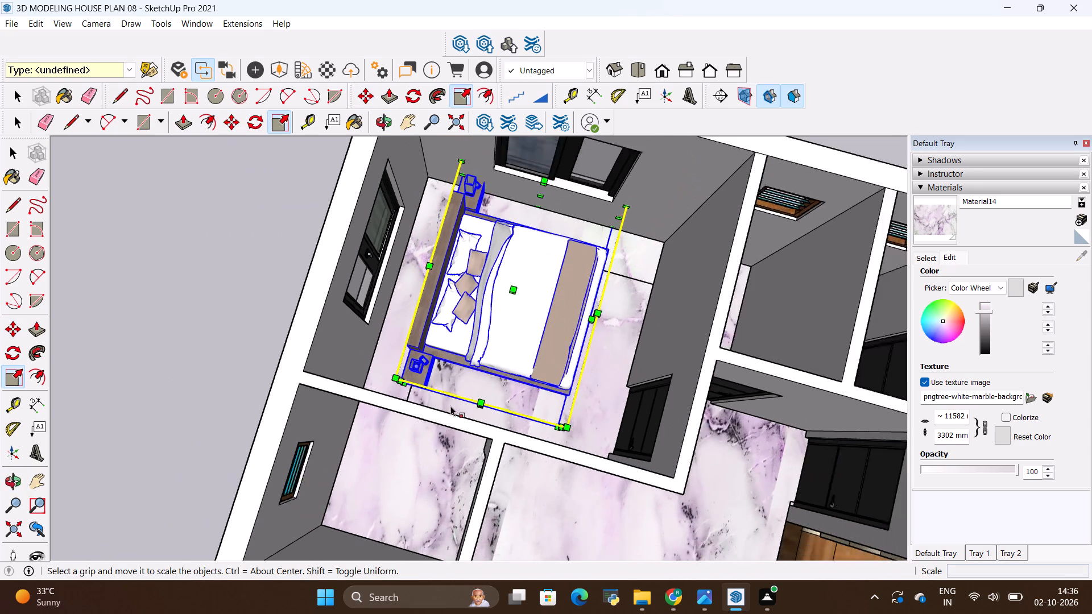
{"action": "scroll", "coordinate": [450, 406], "scroll_direction": "down", "scroll_amount": 2}
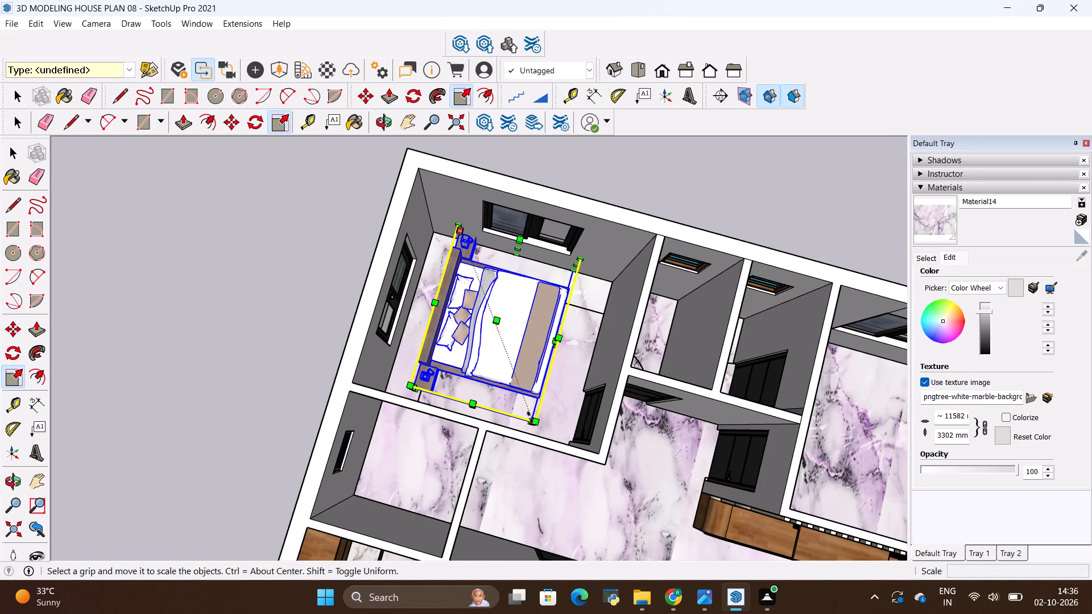
{"action": "left_click", "coordinate": [531, 418]}
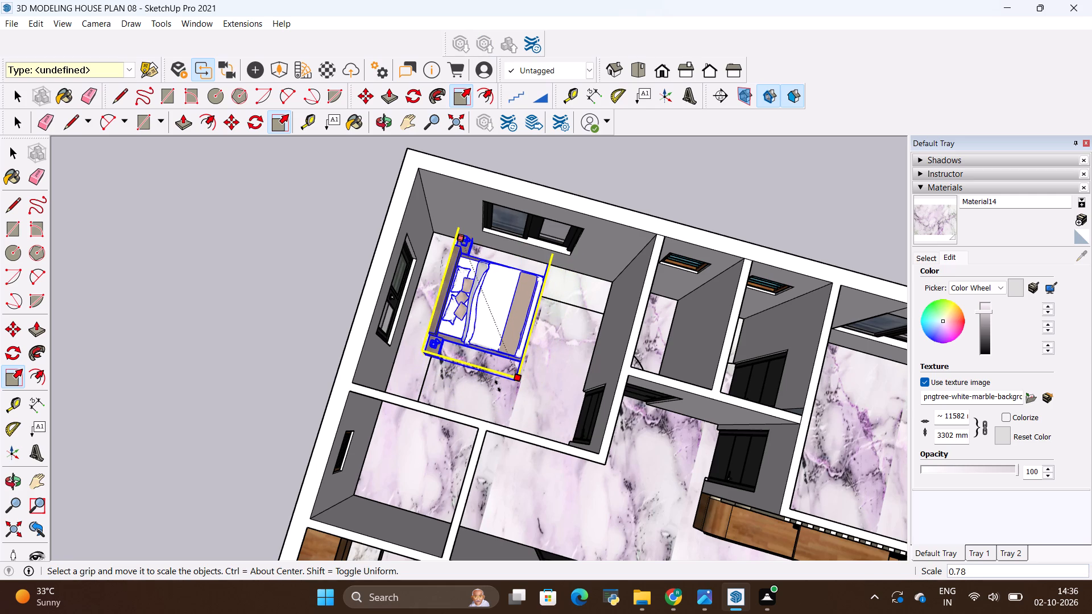
{"action": "left_click", "coordinate": [497, 386]}
{"action": "left_click", "coordinate": [474, 321]}
Move the scaled bed about 1' 9" across the bedroom floor, bringing the headboard closer to the outer side wall.
{"action": "key", "text": "m"}
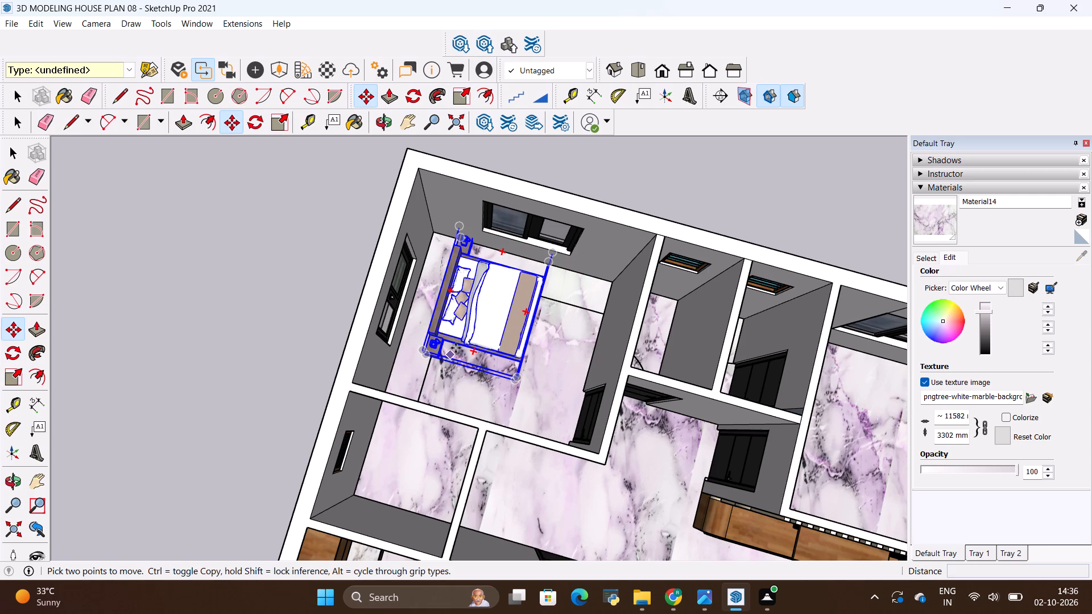
{"action": "left_click", "coordinate": [468, 326]}
{"action": "left_click", "coordinate": [446, 349]}
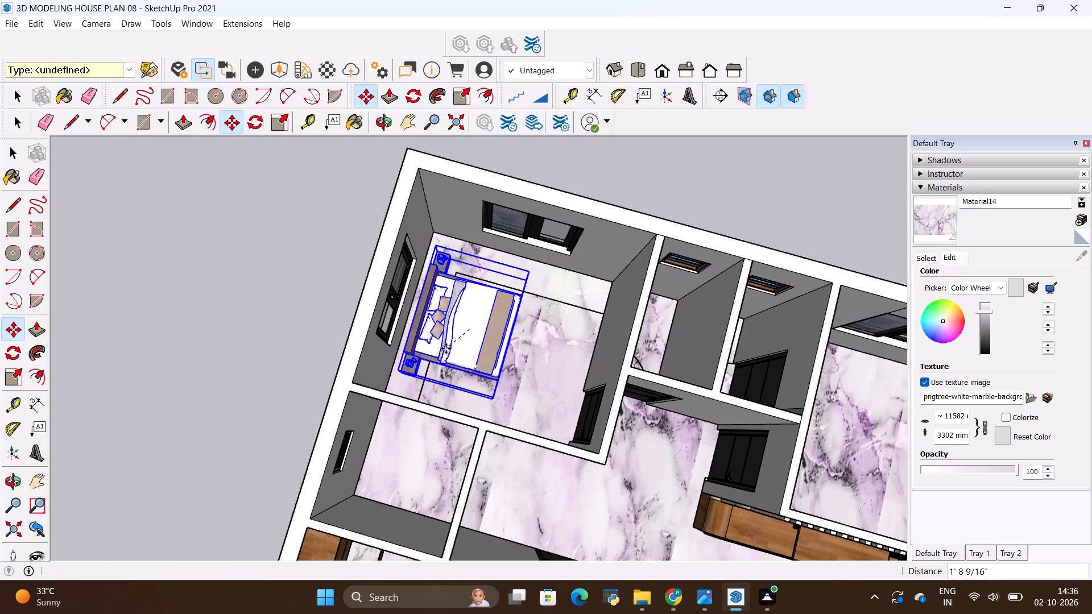
Scale the bed up uniformly by 1.13 from the corner at its foot end.
{"action": "middle_click_drag", "start_coordinate": [493, 396], "coordinate": [302, 283]}
{"action": "scroll", "coordinate": [487, 363], "scroll_direction": "up", "scroll_amount": 6}
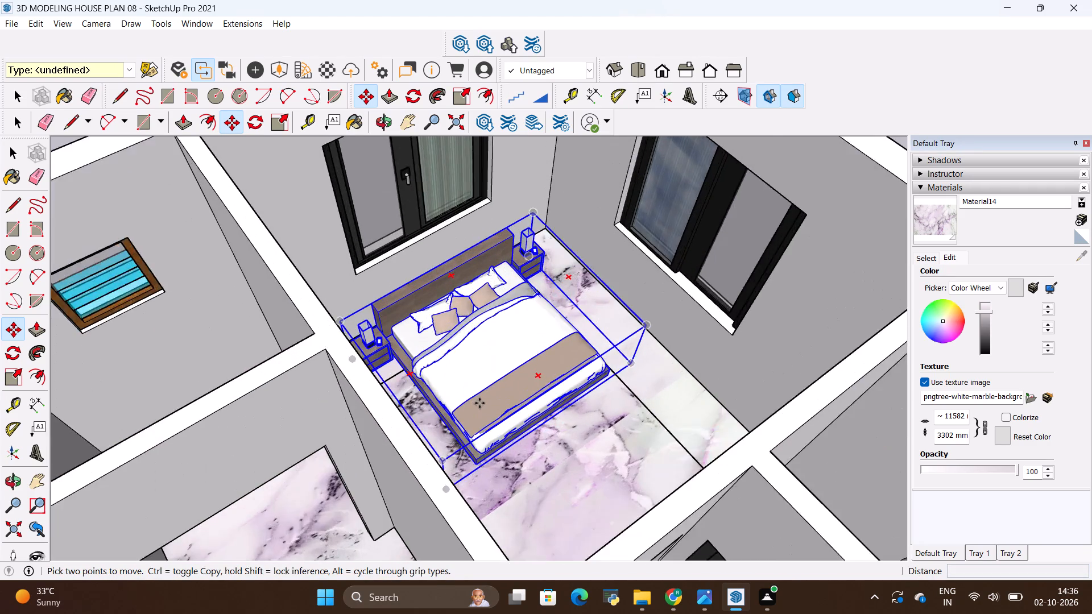
{"action": "scroll", "coordinate": [479, 403], "scroll_direction": "up", "scroll_amount": 4}
{"action": "key", "text": "s"}
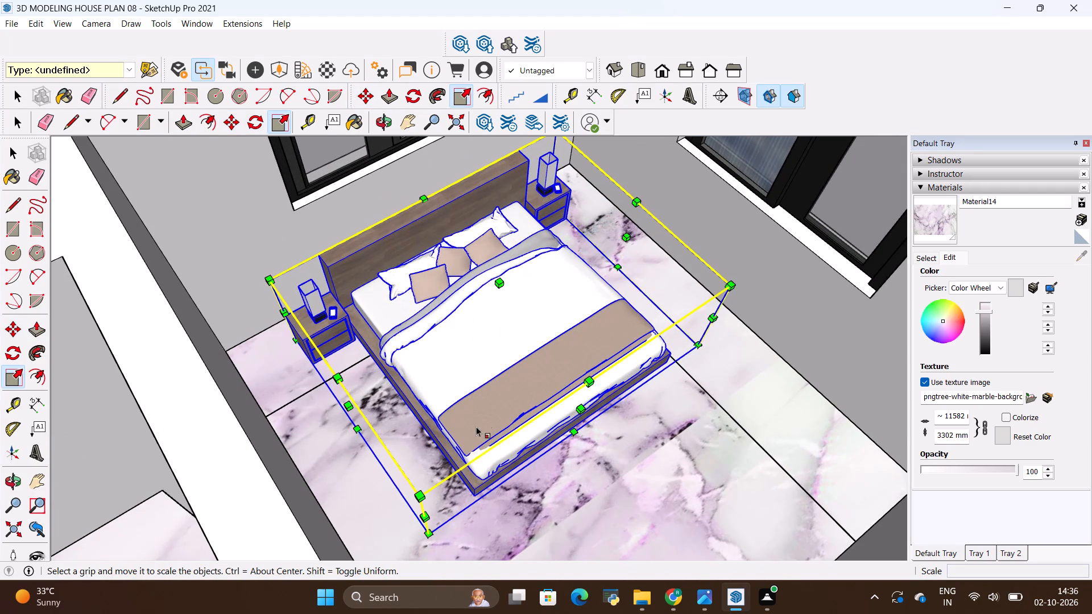
{"action": "left_click", "coordinate": [417, 495]}
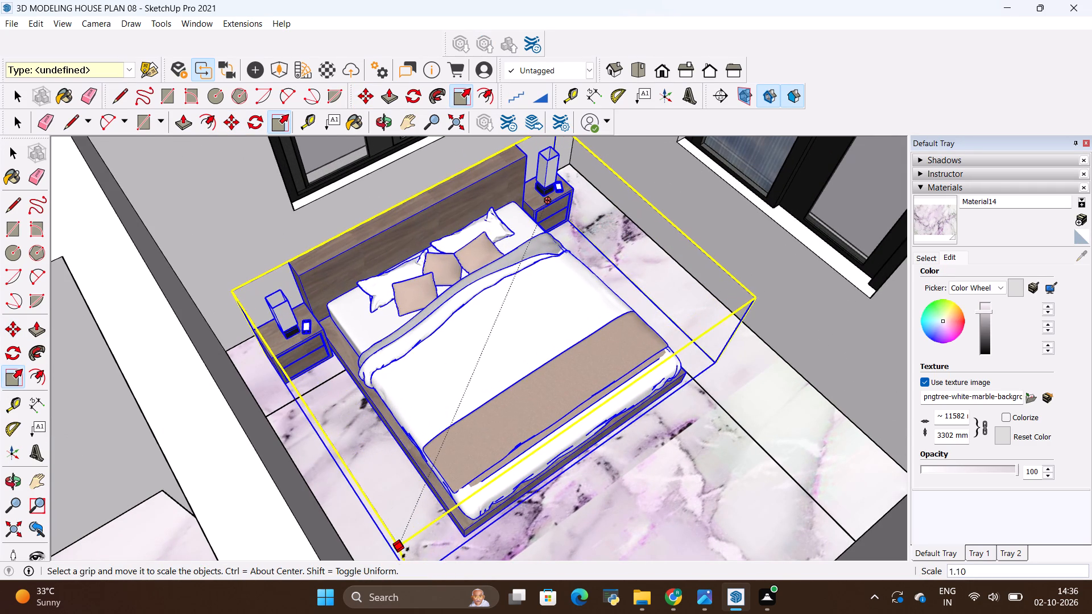
{"action": "scroll", "coordinate": [401, 547], "scroll_direction": "down", "scroll_amount": 4}
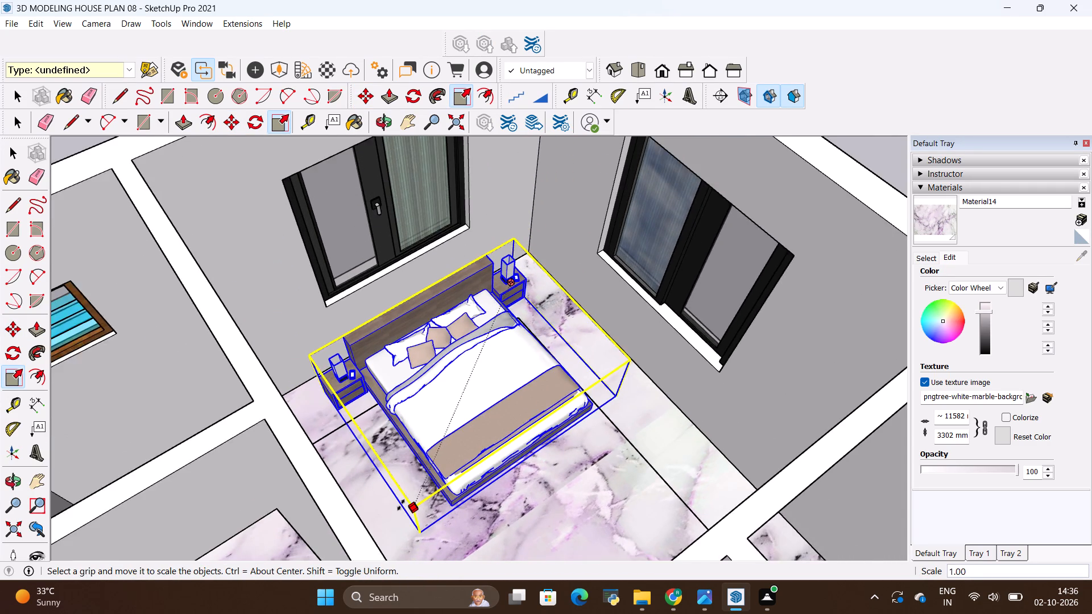
{"action": "scroll", "coordinate": [401, 505], "scroll_direction": "down", "scroll_amount": 2}
{"action": "left_click", "coordinate": [397, 543]}
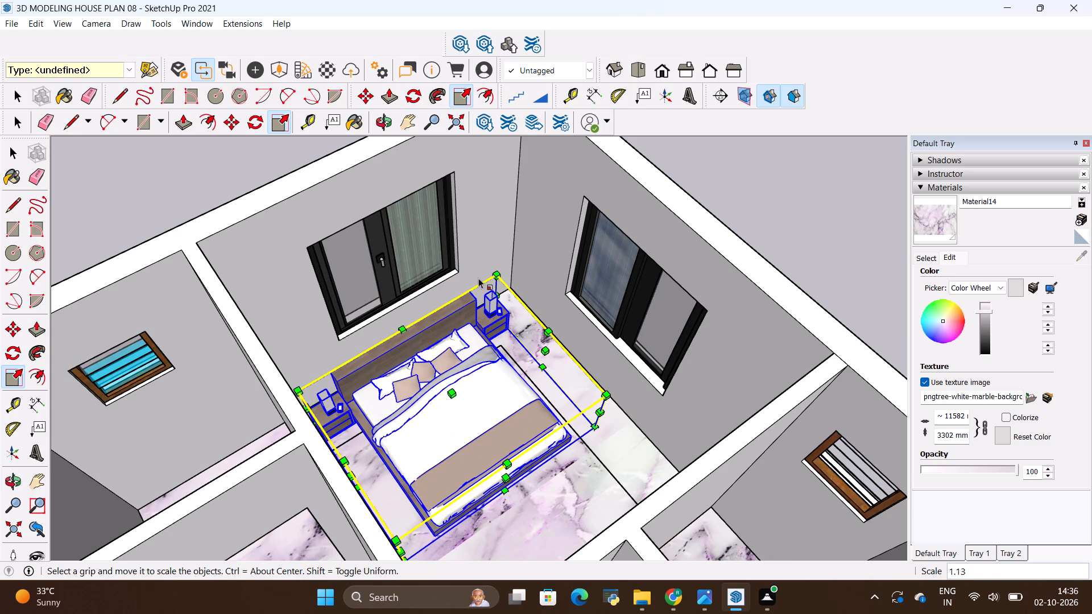
Scale the bed up uniformly by about 1.1 from its foot-end corner on the window-wall side.
{"action": "left_click", "coordinate": [609, 395]}
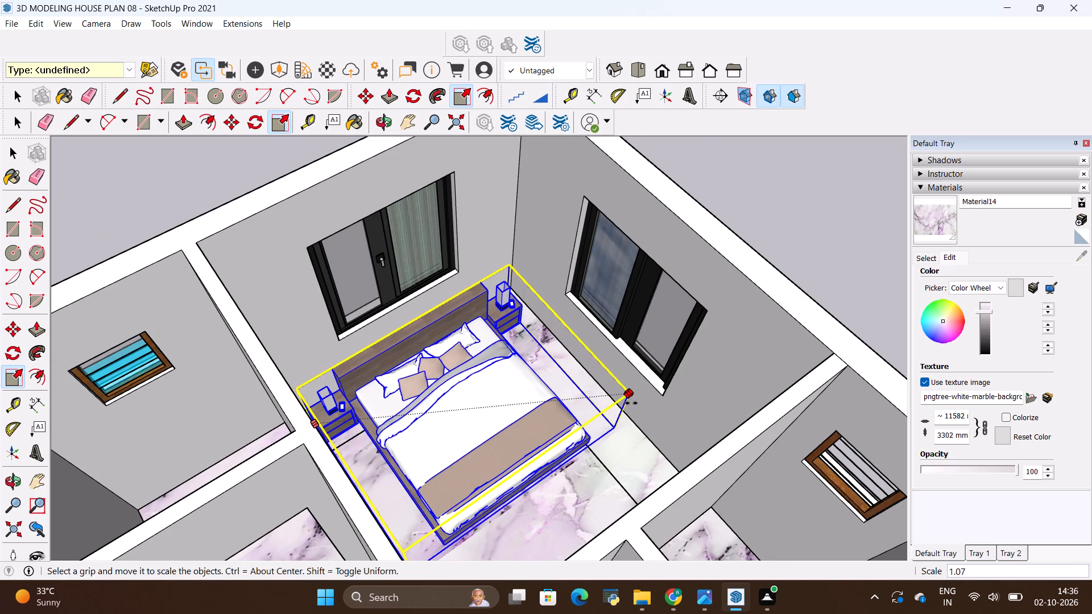
{"action": "left_click", "coordinate": [636, 403]}
{"action": "key", "text": "space"}
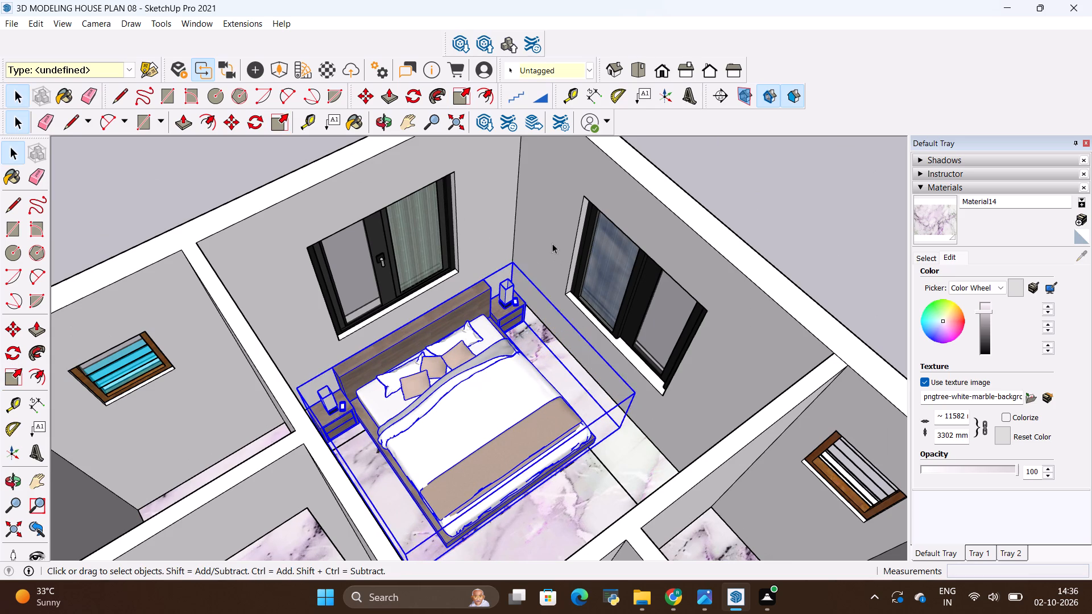
{"action": "left_click", "coordinate": [552, 242]}
Stretch the bed lengthwise along the red axis from its foot end by a factor of about 1.2.
{"action": "scroll", "coordinate": [487, 476], "scroll_direction": "up", "scroll_amount": 3}
{"action": "scroll", "coordinate": [496, 456], "scroll_direction": "down", "scroll_amount": 3}
{"action": "middle_click_drag", "start_coordinate": [559, 441], "coordinate": [512, 462]}
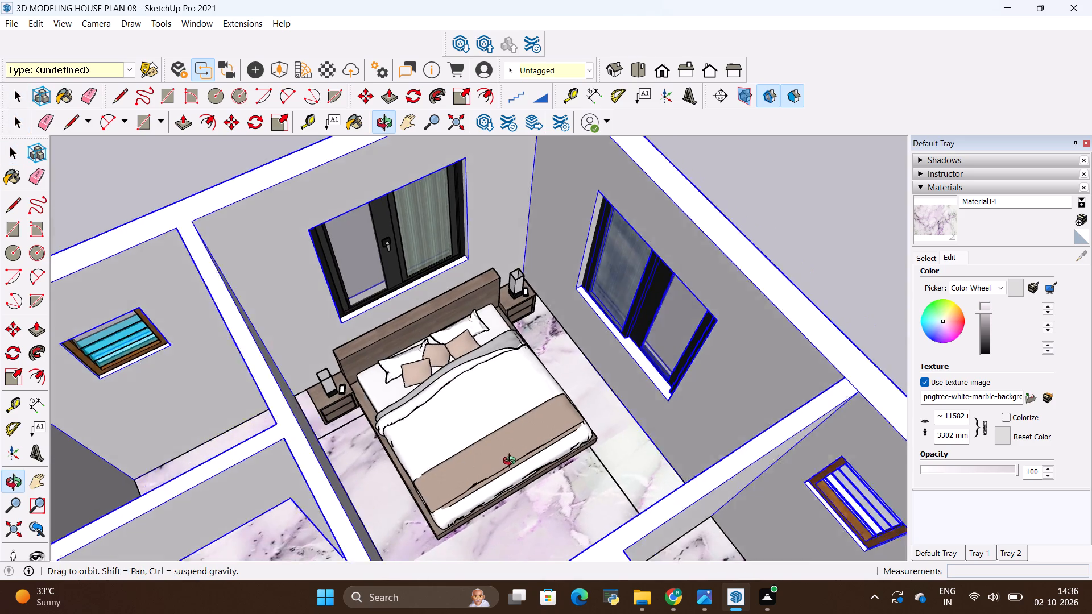
{"action": "middle_click_drag", "start_coordinate": [512, 462], "coordinate": [465, 463]}
{"action": "scroll", "coordinate": [470, 274], "scroll_direction": "down", "scroll_amount": 4}
{"action": "middle_click_drag", "start_coordinate": [431, 359], "coordinate": [525, 479]}
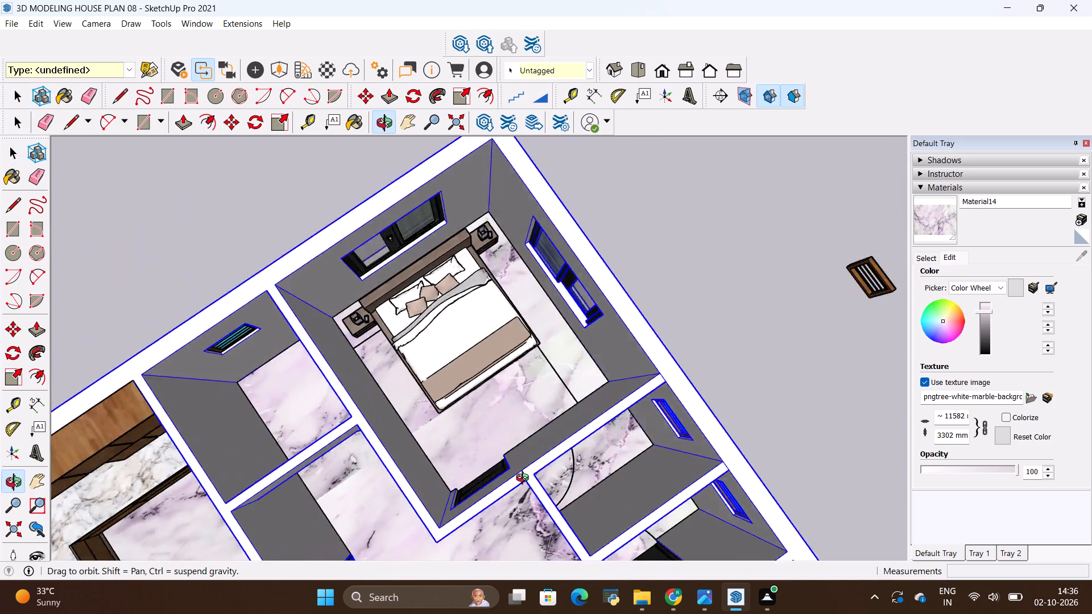
{"action": "middle_click_drag", "start_coordinate": [525, 479], "coordinate": [637, 375]}
{"action": "scroll", "coordinate": [514, 377], "scroll_direction": "up", "scroll_amount": 5}
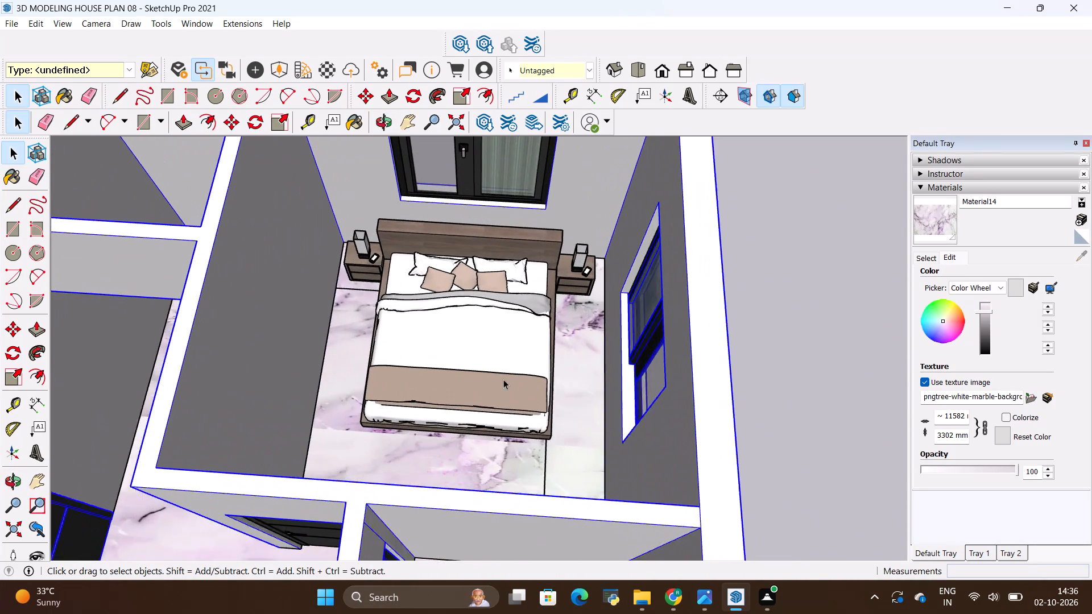
{"action": "key", "text": "space"}
{"action": "left_click", "coordinate": [460, 379]}
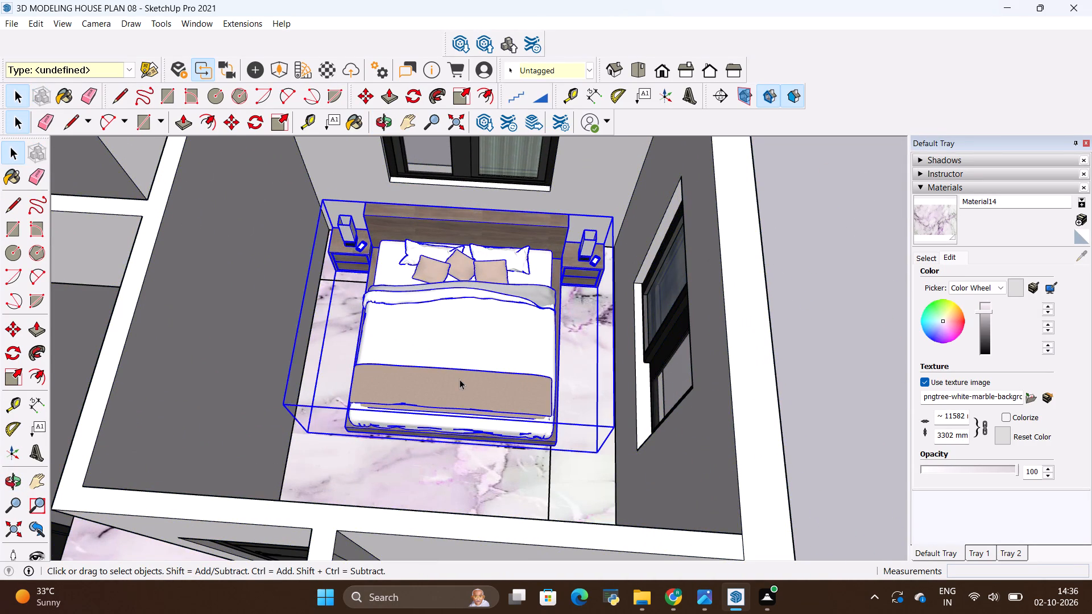
{"action": "key", "text": "s"}
{"action": "left_click", "coordinate": [447, 430]}
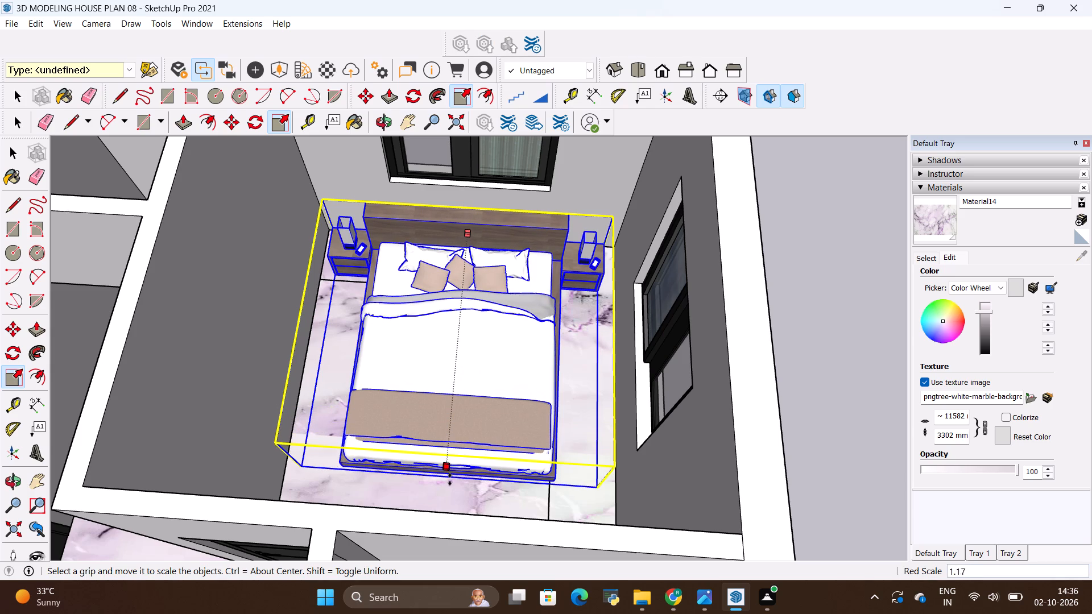
{"action": "left_click", "coordinate": [450, 479]}
{"action": "key", "text": "space"}
{"action": "left_click", "coordinate": [469, 346]}
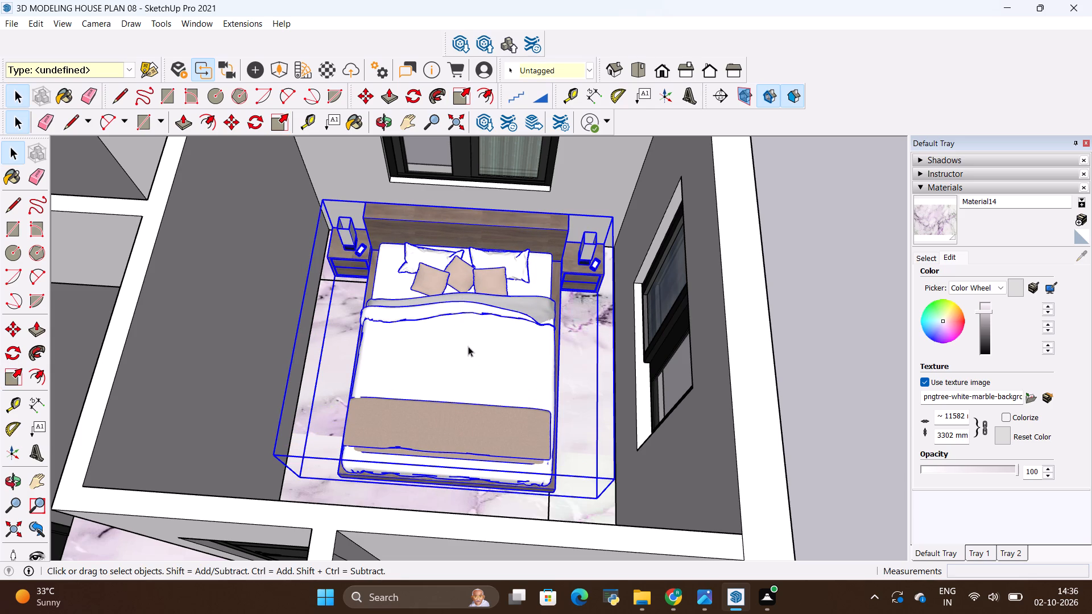
{"action": "left_click", "coordinate": [663, 183]}
Examine the resized bed's fit in the corner bedroom against the walls, windows and nightstands from several angles.
{"action": "scroll", "coordinate": [634, 243], "scroll_direction": "down", "scroll_amount": 3}
{"action": "middle_click_drag", "start_coordinate": [615, 284], "coordinate": [644, 376]}
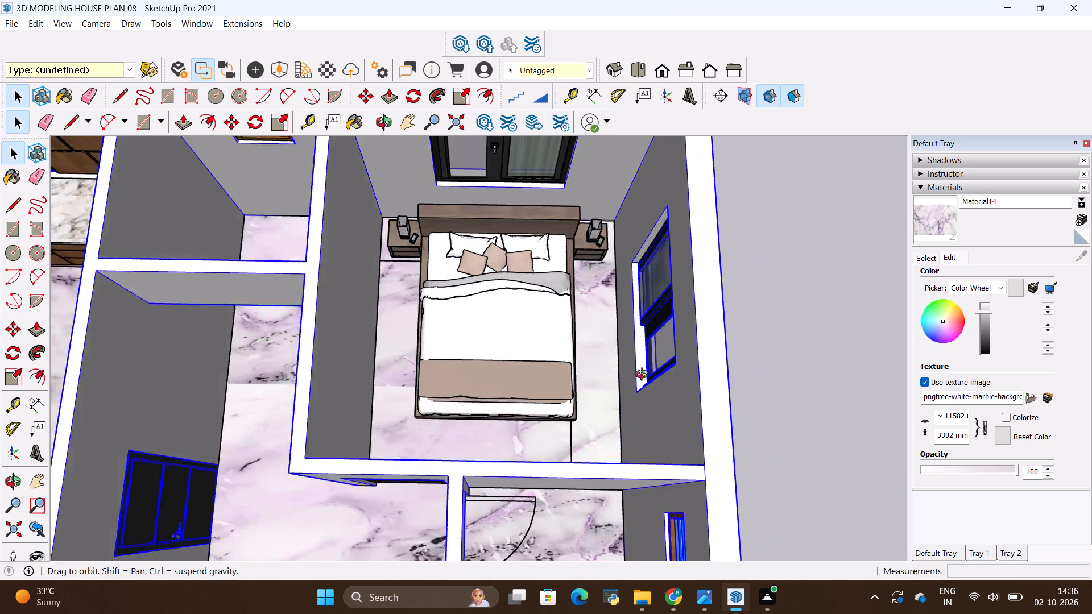
{"action": "middle_click_drag", "start_coordinate": [644, 376], "coordinate": [731, 336]}
{"action": "scroll", "coordinate": [581, 339], "scroll_direction": "down", "scroll_amount": 9}
{"action": "middle_click_drag", "start_coordinate": [559, 406], "coordinate": [627, 414]}
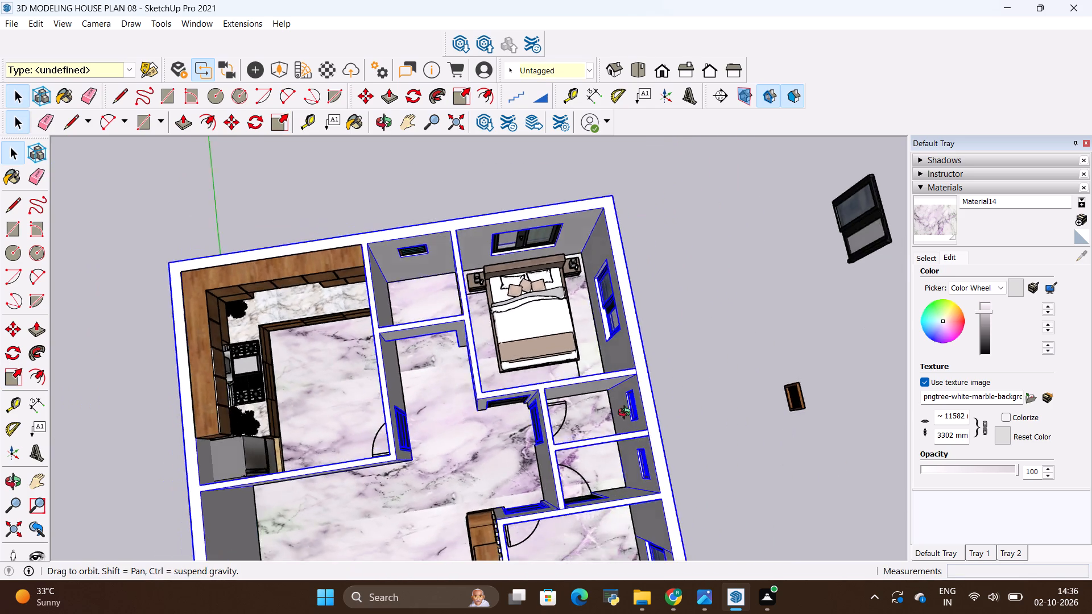
{"action": "middle_click_drag", "start_coordinate": [627, 414], "coordinate": [664, 328]}
{"action": "middle_click_drag", "start_coordinate": [532, 374], "coordinate": [632, 382]}
{"action": "scroll", "coordinate": [520, 283], "scroll_direction": "up", "scroll_amount": 8}
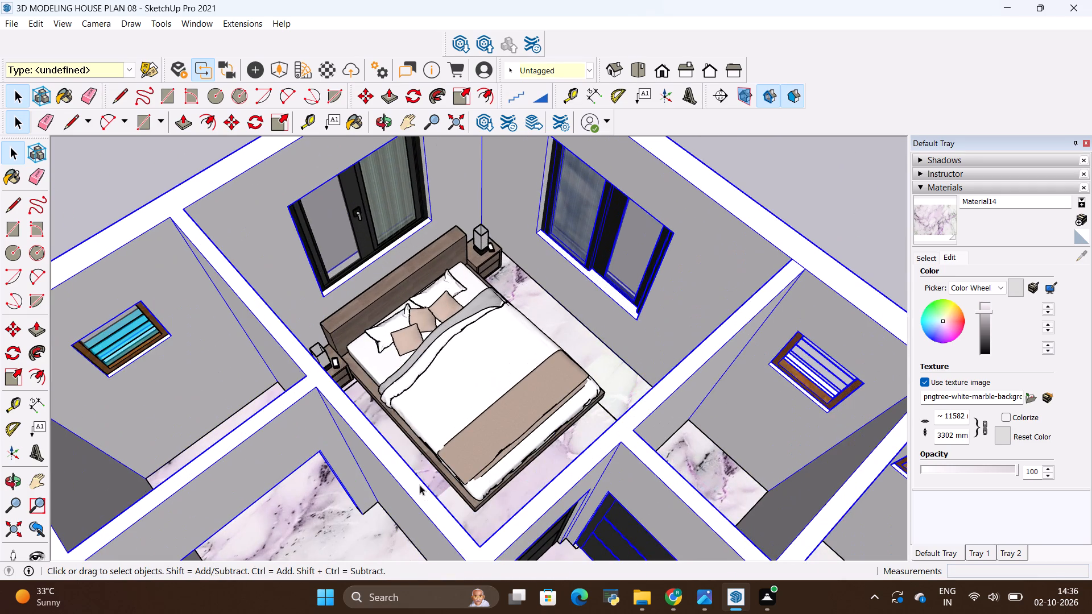
{"action": "scroll", "coordinate": [409, 469], "scroll_direction": "down", "scroll_amount": 4}
{"action": "middle_click_drag", "start_coordinate": [407, 466], "coordinate": [436, 451]}
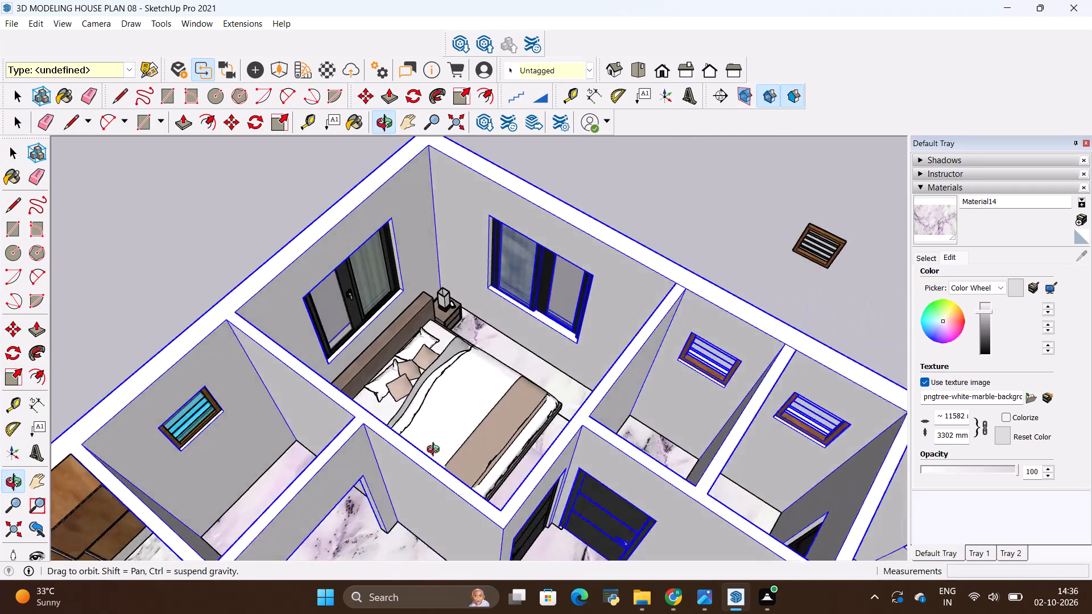
{"action": "middle_click_drag", "start_coordinate": [436, 451], "coordinate": [332, 425]}
{"action": "middle_click_drag", "start_coordinate": [462, 431], "coordinate": [359, 410]}
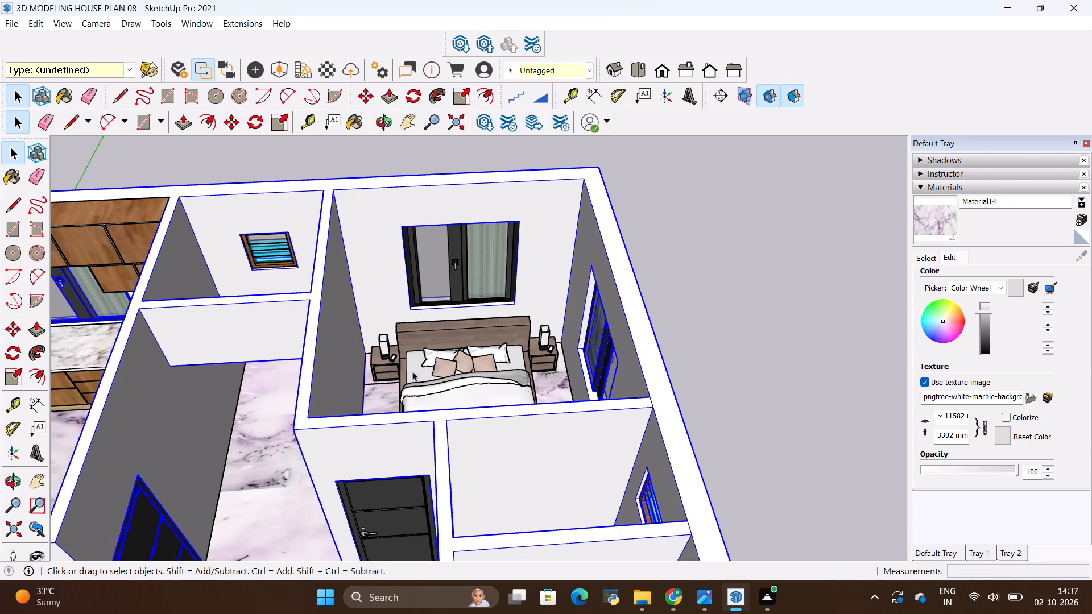
{"action": "scroll", "coordinate": [390, 250], "scroll_direction": "up", "scroll_amount": 4}
{"action": "scroll", "coordinate": [378, 329], "scroll_direction": "down", "scroll_amount": 4}
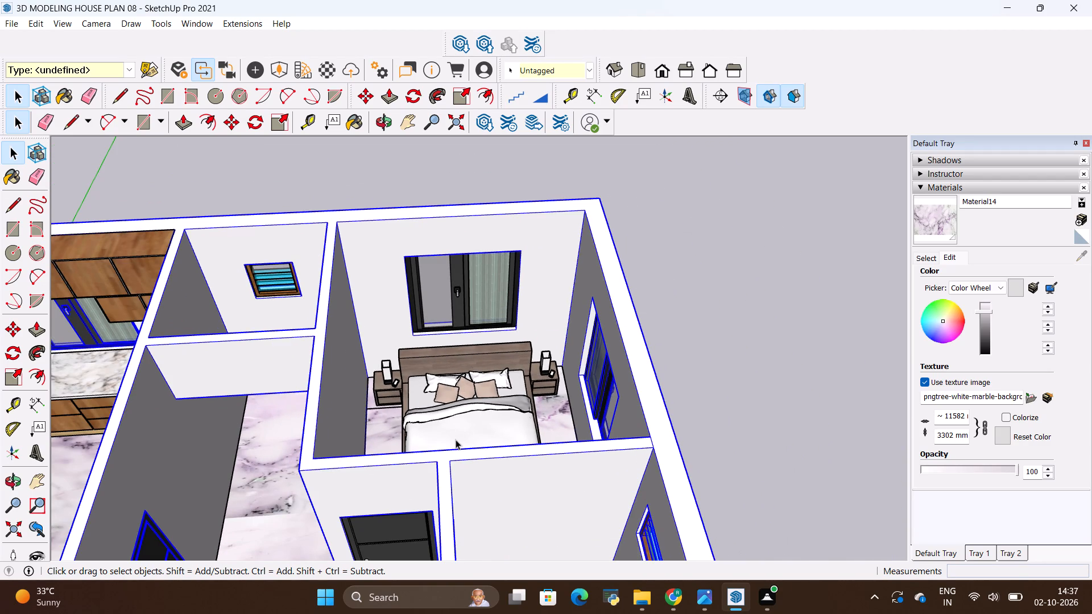
{"action": "scroll", "coordinate": [437, 438], "scroll_direction": "up", "scroll_amount": 3}
{"action": "scroll", "coordinate": [484, 423], "scroll_direction": "up", "scroll_amount": 1}
{"action": "scroll", "coordinate": [465, 410], "scroll_direction": "down", "scroll_amount": 3}
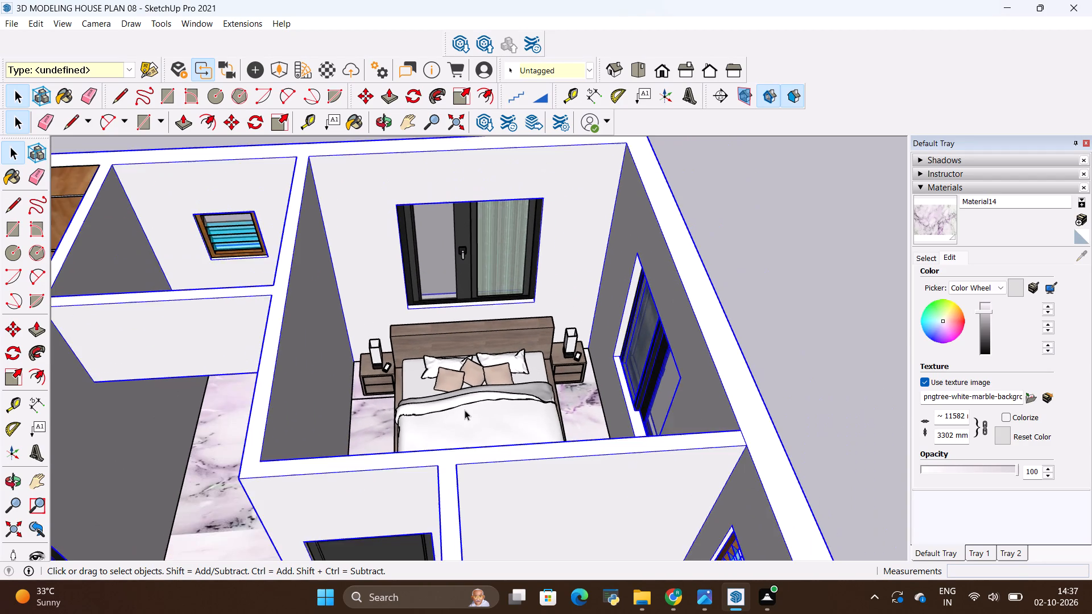
Look over the house interior, including the kitchen, corridor, doors and neighbouring rooms, and return to the furnished bedroom.
{"action": "scroll", "coordinate": [465, 410], "scroll_direction": "down", "scroll_amount": 11}
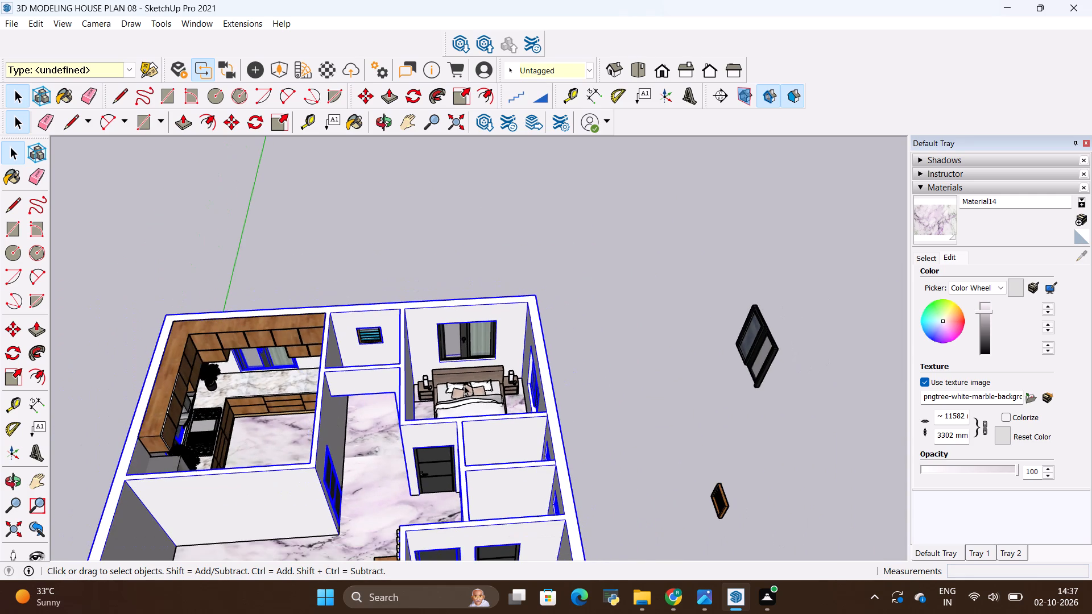
{"action": "scroll", "coordinate": [338, 426], "scroll_direction": "up", "scroll_amount": 8}
{"action": "middle_click_drag", "start_coordinate": [368, 441], "coordinate": [487, 410]}
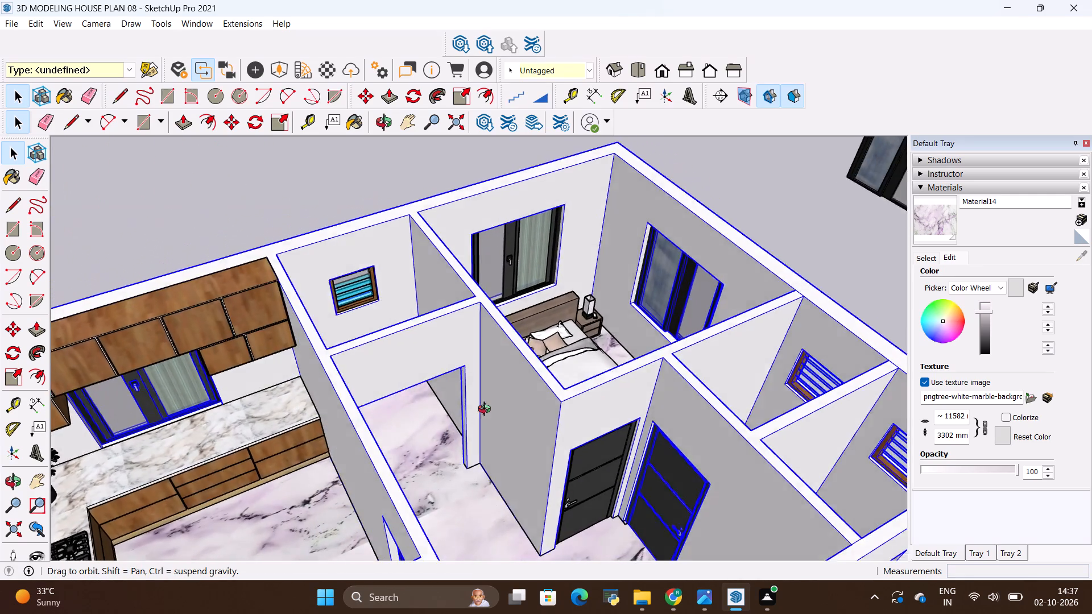
{"action": "middle_click_drag", "start_coordinate": [487, 410], "coordinate": [342, 383]}
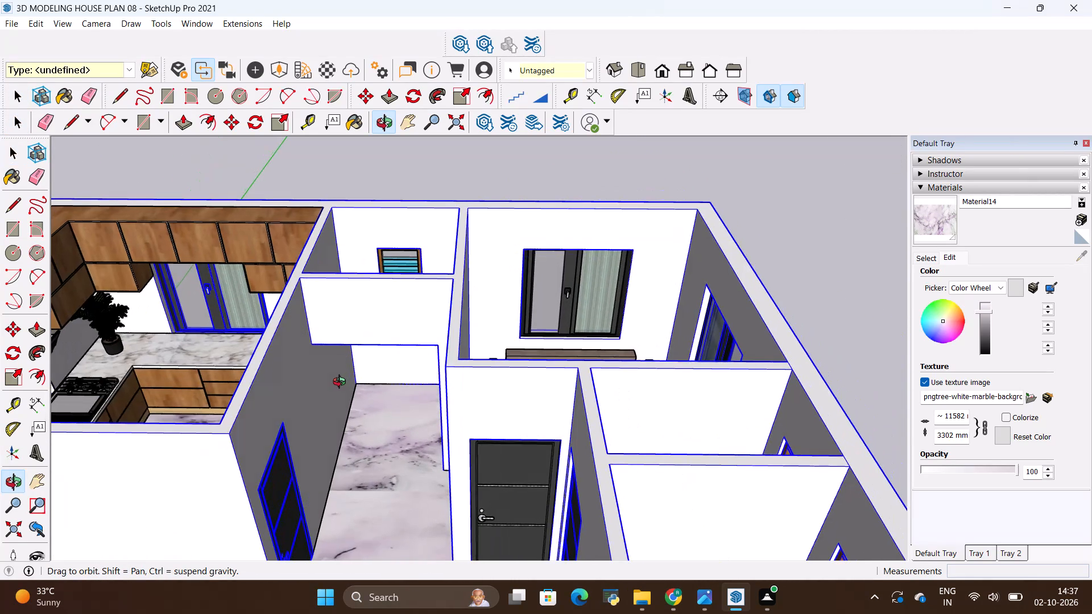
{"action": "middle_click_drag", "start_coordinate": [342, 383], "coordinate": [339, 289]}
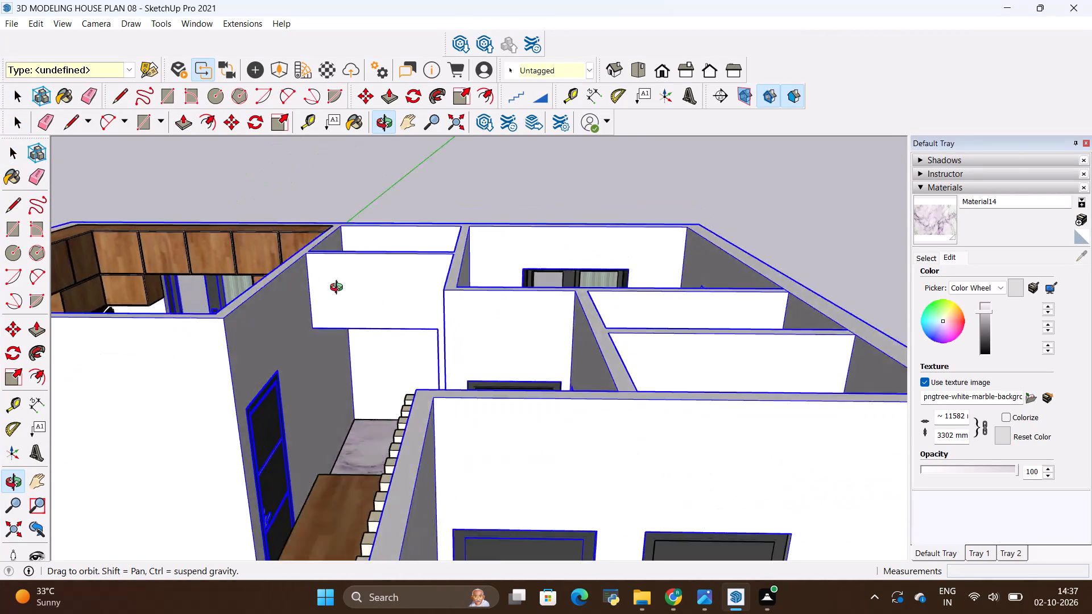
{"action": "middle_click_drag", "start_coordinate": [339, 289], "coordinate": [336, 271]}
{"action": "middle_click_drag", "start_coordinate": [350, 364], "coordinate": [421, 507]}
{"action": "scroll", "coordinate": [402, 390], "scroll_direction": "down", "scroll_amount": 5}
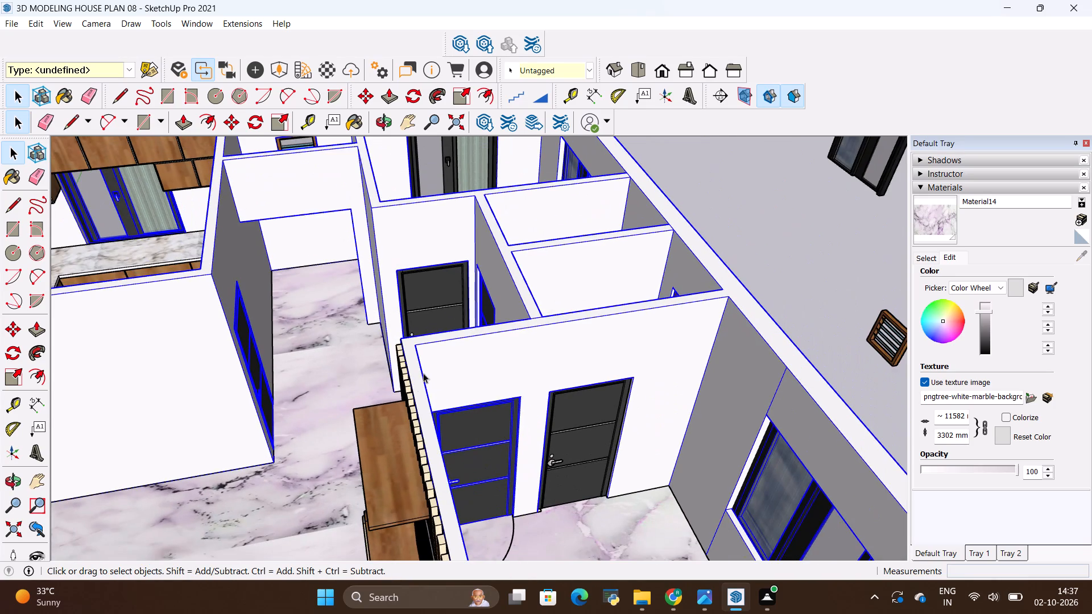
{"action": "scroll", "coordinate": [473, 380], "scroll_direction": "down", "scroll_amount": 4}
{"action": "scroll", "coordinate": [424, 308], "scroll_direction": "down", "scroll_amount": 4}
{"action": "scroll", "coordinate": [484, 152], "scroll_direction": "up", "scroll_amount": 2}
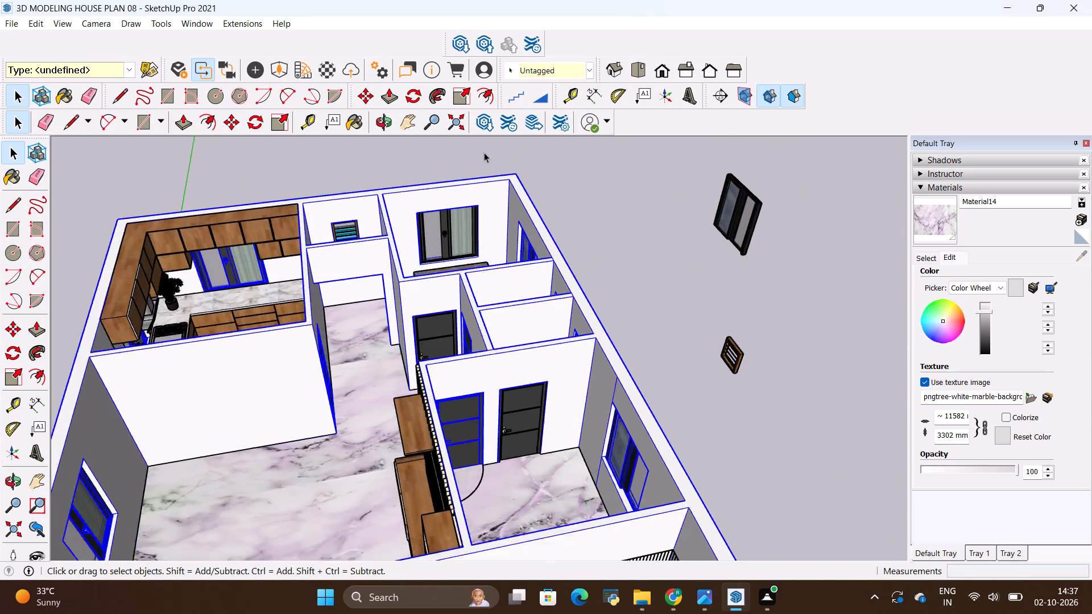
{"action": "scroll", "coordinate": [484, 152], "scroll_direction": "up", "scroll_amount": 6}
{"action": "middle_click_drag", "start_coordinate": [448, 253], "coordinate": [565, 379]}
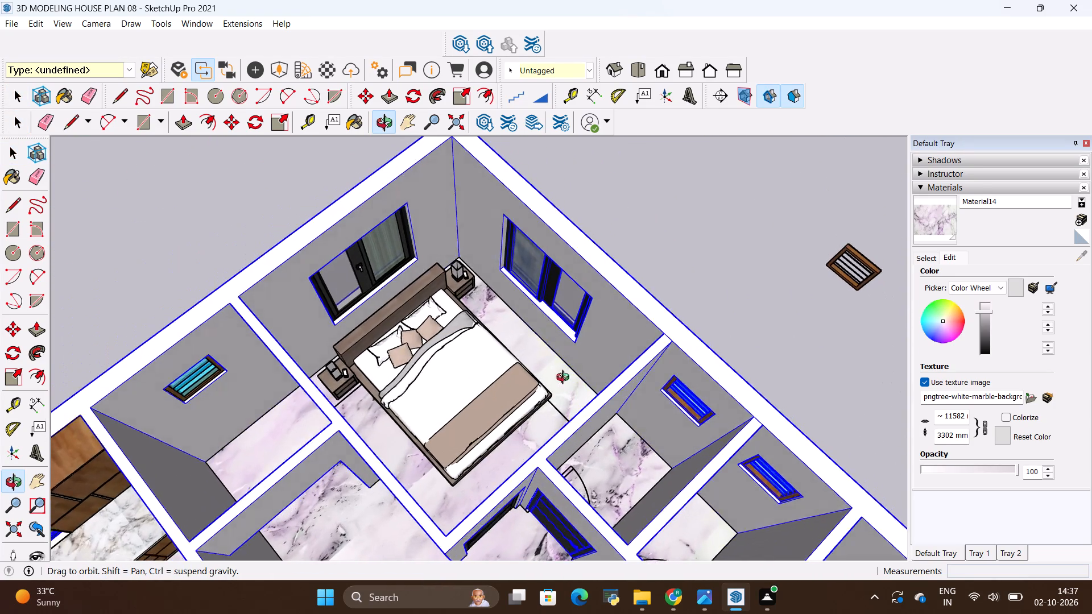
{"action": "middle_click_drag", "start_coordinate": [565, 379], "coordinate": [434, 379]}
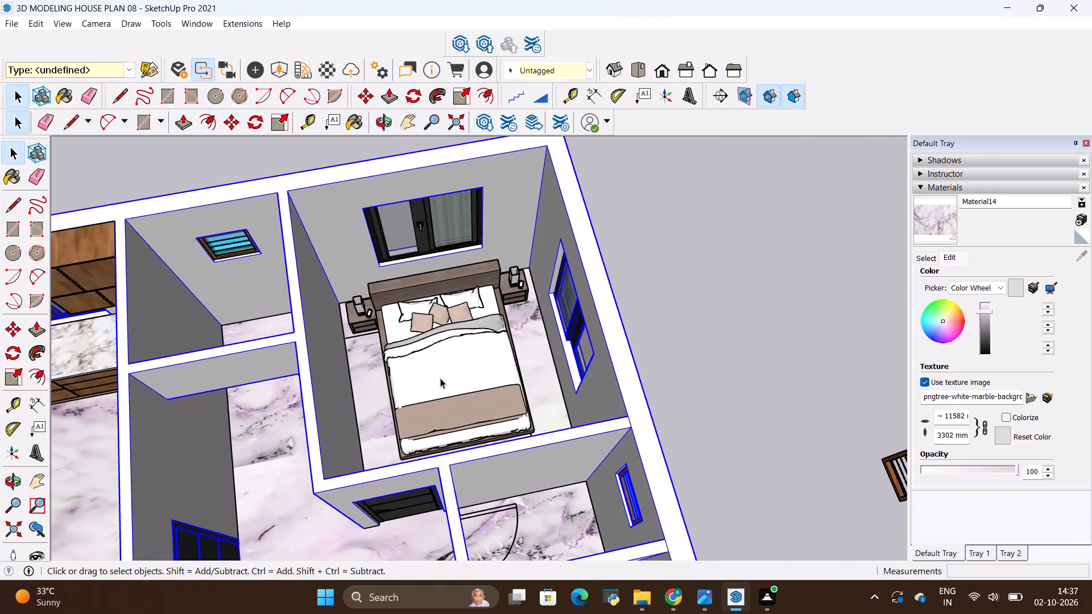
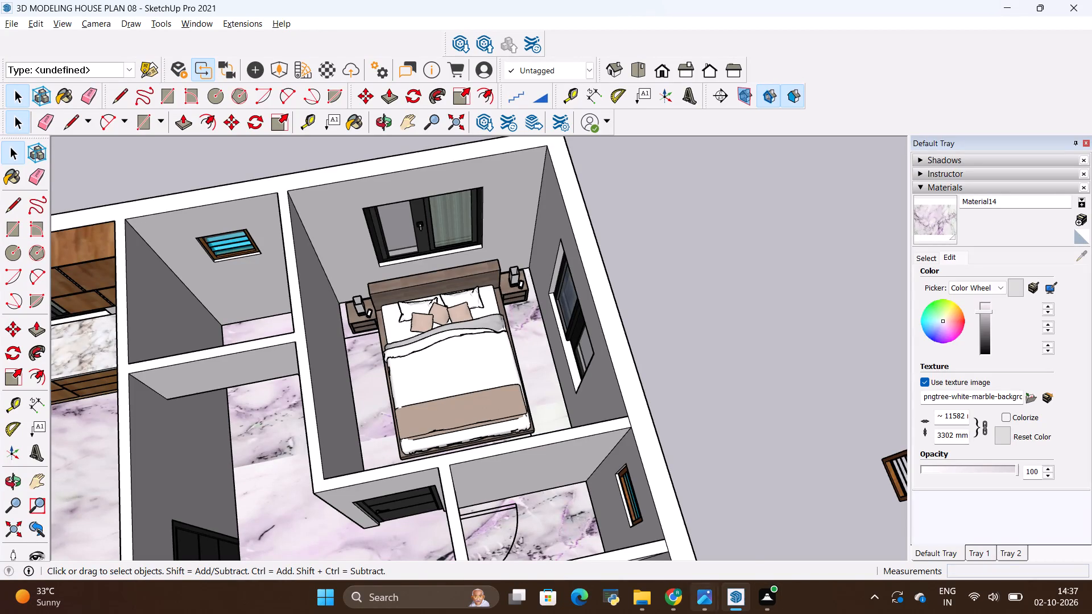
Import the Modern+dining model from the Downloads folder into the house plan.
{"action": "scroll", "coordinate": [734, 488], "scroll_direction": "down", "scroll_amount": 3}
{"action": "scroll", "coordinate": [698, 417], "scroll_direction": "down", "scroll_amount": 8}
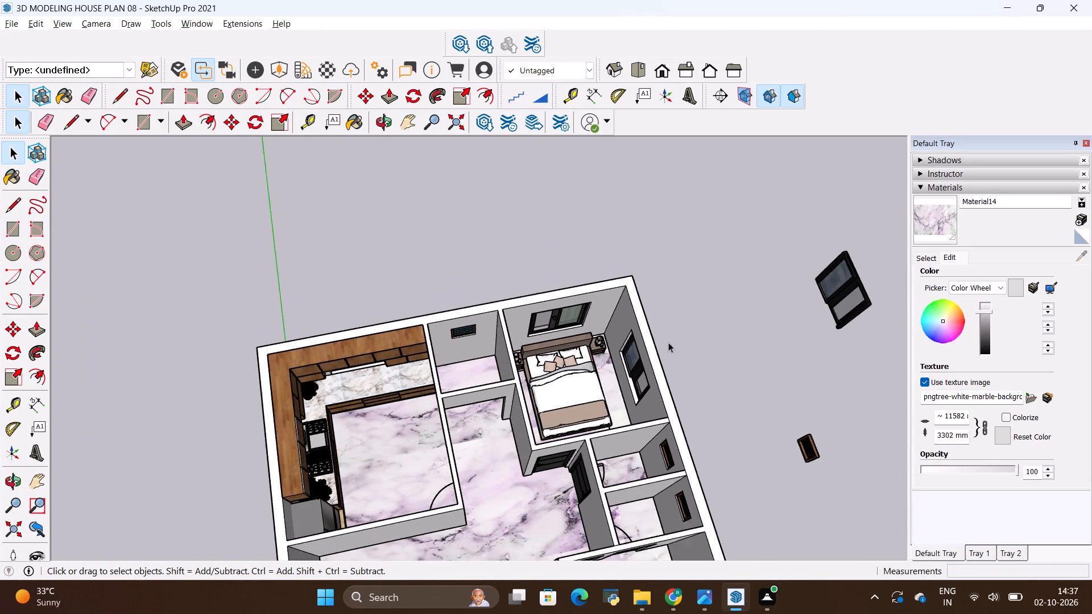
{"action": "scroll", "coordinate": [665, 320], "scroll_direction": "down", "scroll_amount": 13}
{"action": "scroll", "coordinate": [599, 530], "scroll_direction": "up", "scroll_amount": 3}
{"action": "scroll", "coordinate": [552, 294], "scroll_direction": "up", "scroll_amount": 3}
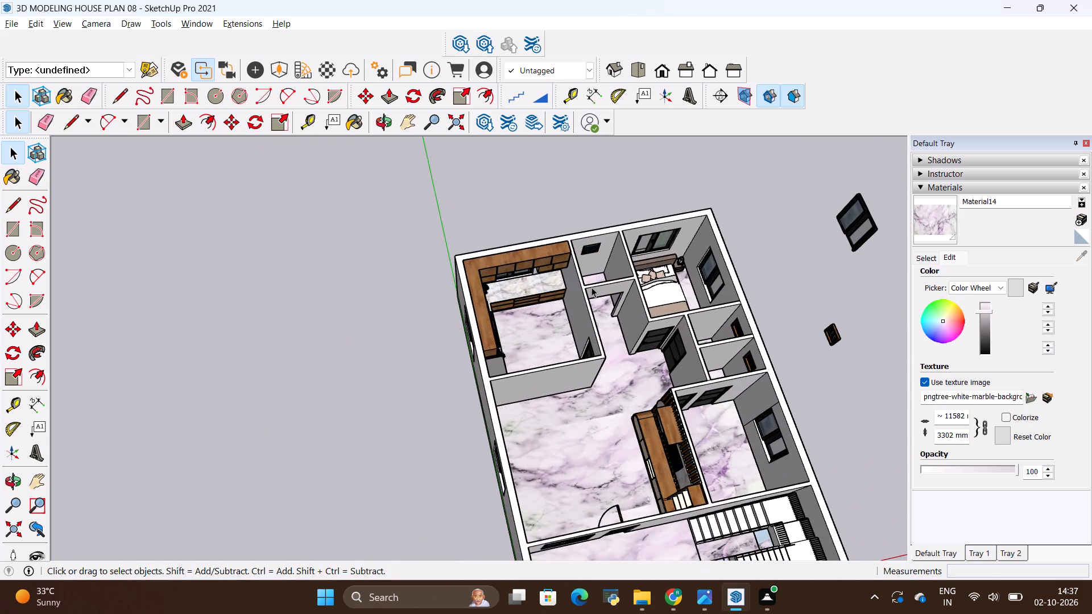
{"action": "scroll", "coordinate": [597, 230], "scroll_direction": "up", "scroll_amount": 1}
{"action": "scroll", "coordinate": [640, 354], "scroll_direction": "down", "scroll_amount": 3}
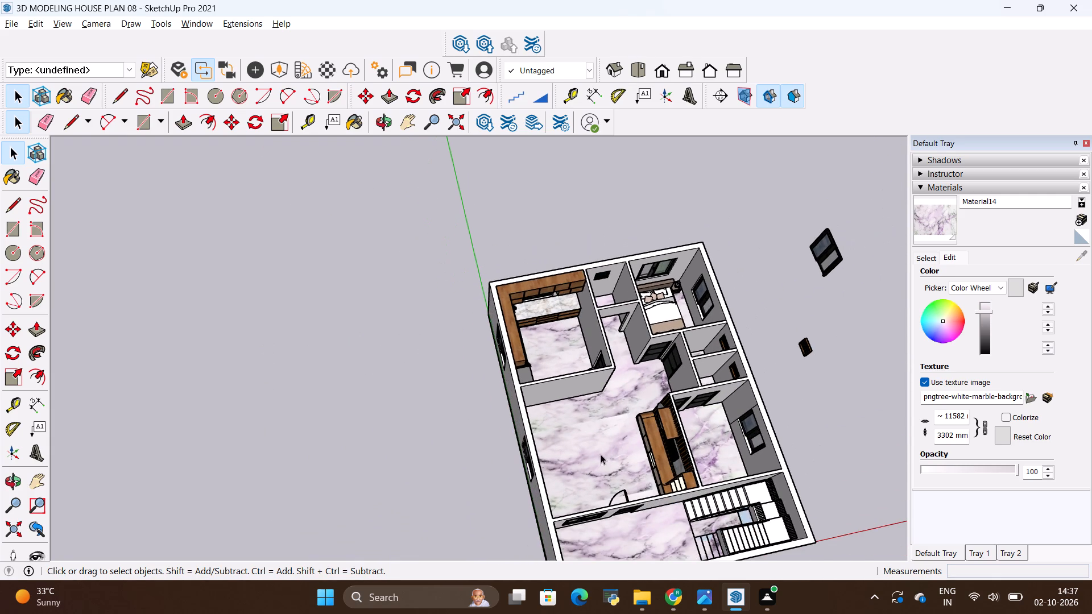
{"action": "left_click", "coordinate": [11, 27]}
{"action": "left_click", "coordinate": [45, 254]}
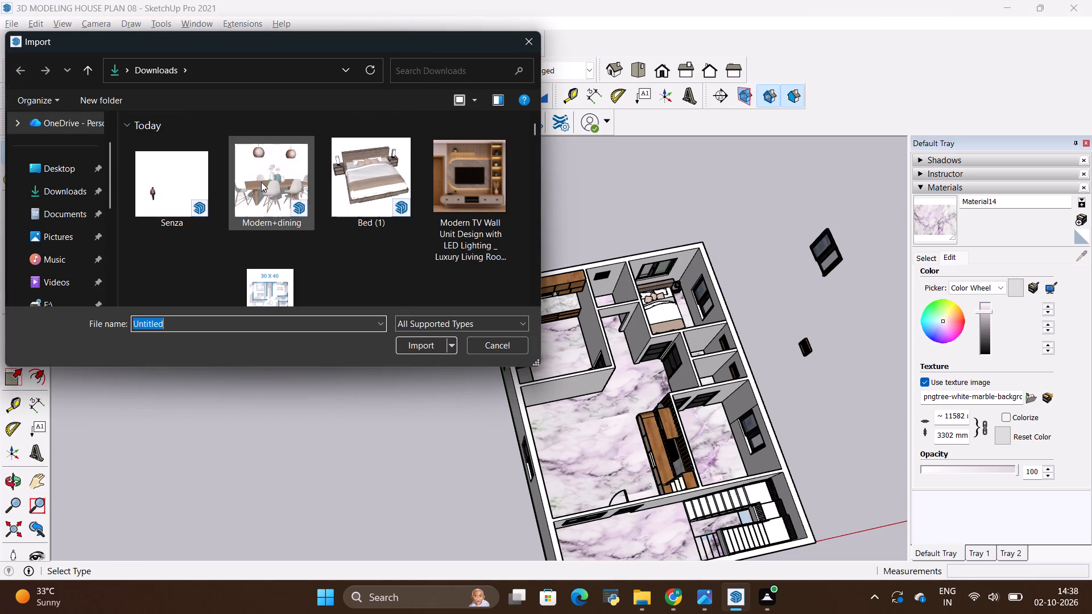
{"action": "left_click", "coordinate": [250, 178]}
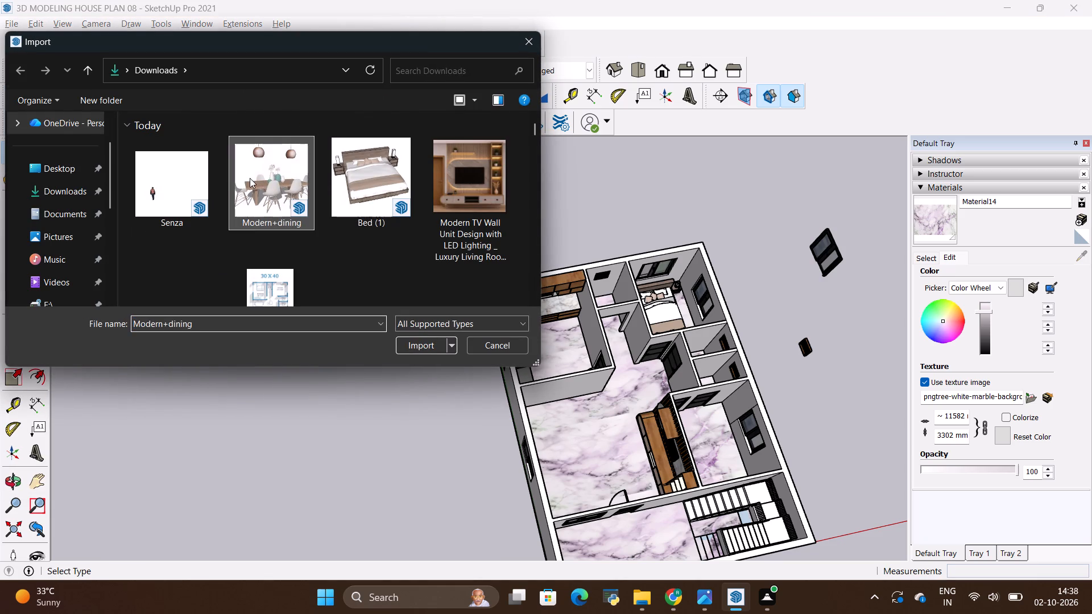
{"action": "left_click", "coordinate": [413, 348]}
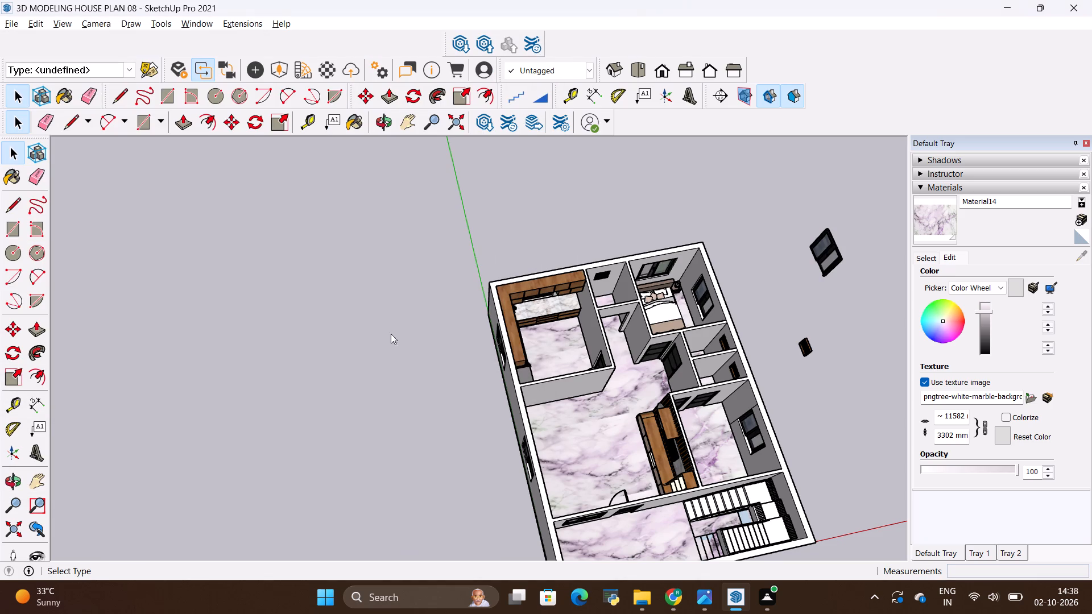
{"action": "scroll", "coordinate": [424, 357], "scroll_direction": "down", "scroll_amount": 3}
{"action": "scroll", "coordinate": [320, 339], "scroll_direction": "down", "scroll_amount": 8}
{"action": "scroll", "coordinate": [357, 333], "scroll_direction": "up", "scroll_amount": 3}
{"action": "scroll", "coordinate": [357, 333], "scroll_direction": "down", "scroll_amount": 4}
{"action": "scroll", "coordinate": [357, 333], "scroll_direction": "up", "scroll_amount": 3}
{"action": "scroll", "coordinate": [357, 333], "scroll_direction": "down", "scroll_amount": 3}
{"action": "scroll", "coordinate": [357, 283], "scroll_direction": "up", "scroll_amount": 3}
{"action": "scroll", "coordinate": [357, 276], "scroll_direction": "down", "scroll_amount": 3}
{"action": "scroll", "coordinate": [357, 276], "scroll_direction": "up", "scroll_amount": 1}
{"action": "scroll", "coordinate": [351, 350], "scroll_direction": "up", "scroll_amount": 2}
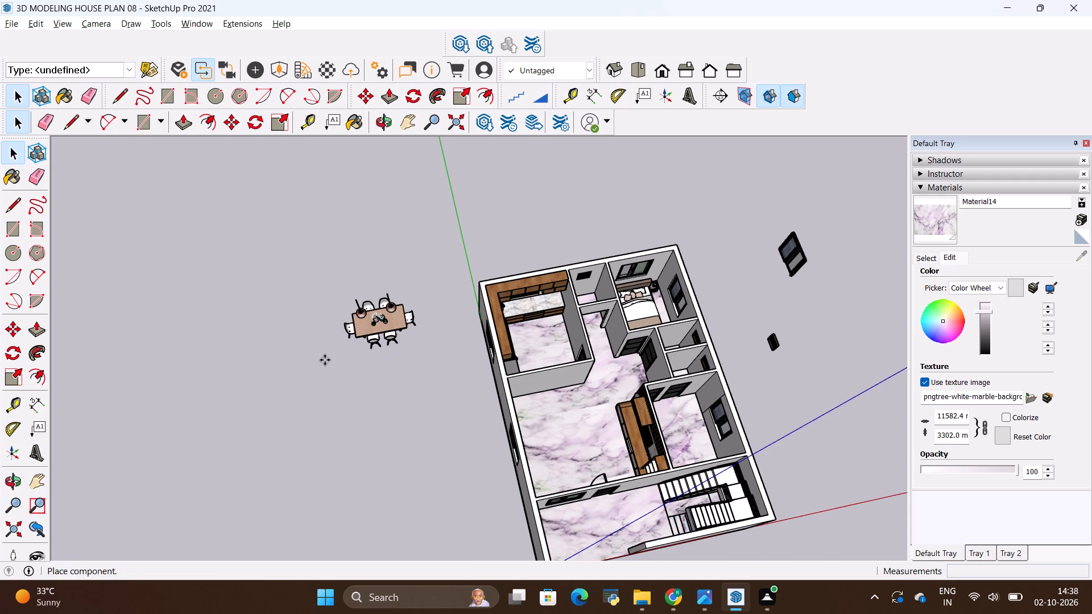
Place the imported dining set on the marble floor of the living hall, between the kitchen wall and the TV unit.
{"action": "scroll", "coordinate": [340, 350], "scroll_direction": "up", "scroll_amount": 1}
{"action": "scroll", "coordinate": [390, 371], "scroll_direction": "up", "scroll_amount": 1}
{"action": "scroll", "coordinate": [263, 364], "scroll_direction": "up", "scroll_amount": 1}
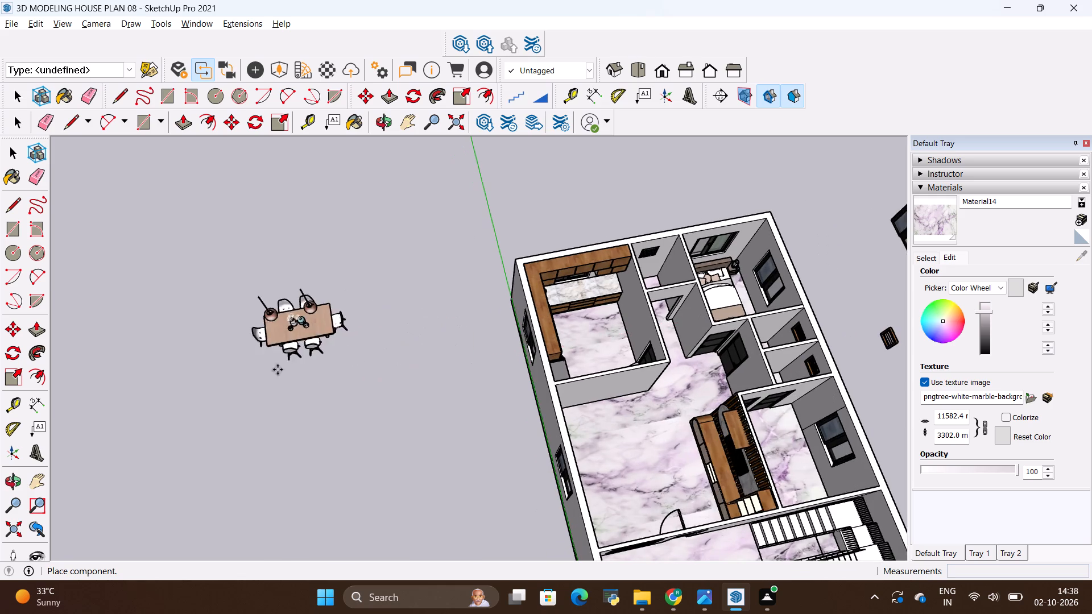
{"action": "scroll", "coordinate": [349, 349], "scroll_direction": "down", "scroll_amount": 3}
{"action": "scroll", "coordinate": [633, 455], "scroll_direction": "up", "scroll_amount": 3}
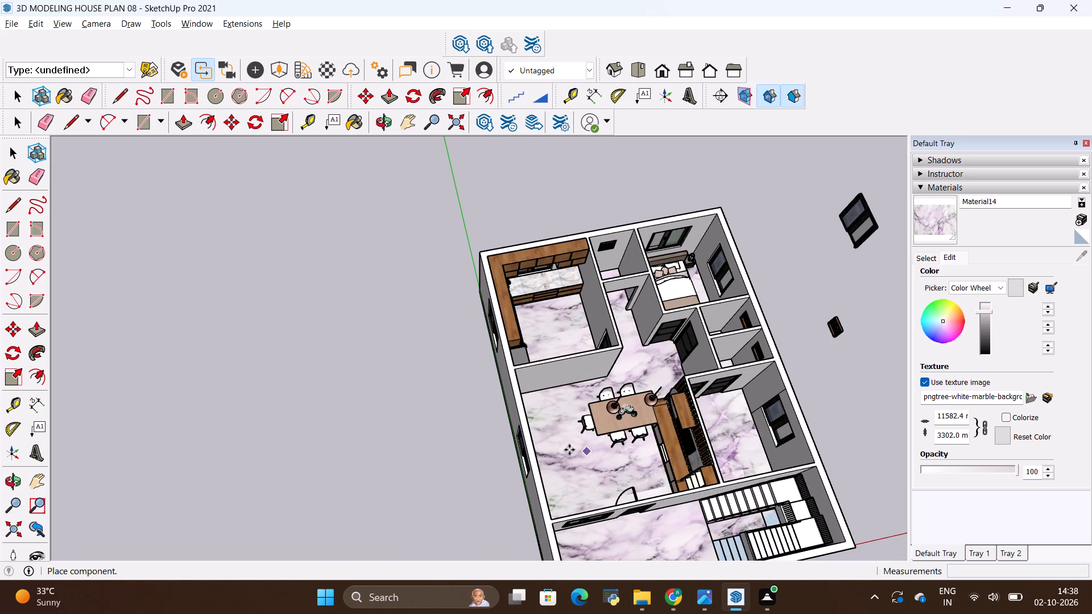
{"action": "scroll", "coordinate": [551, 449], "scroll_direction": "up", "scroll_amount": 2}
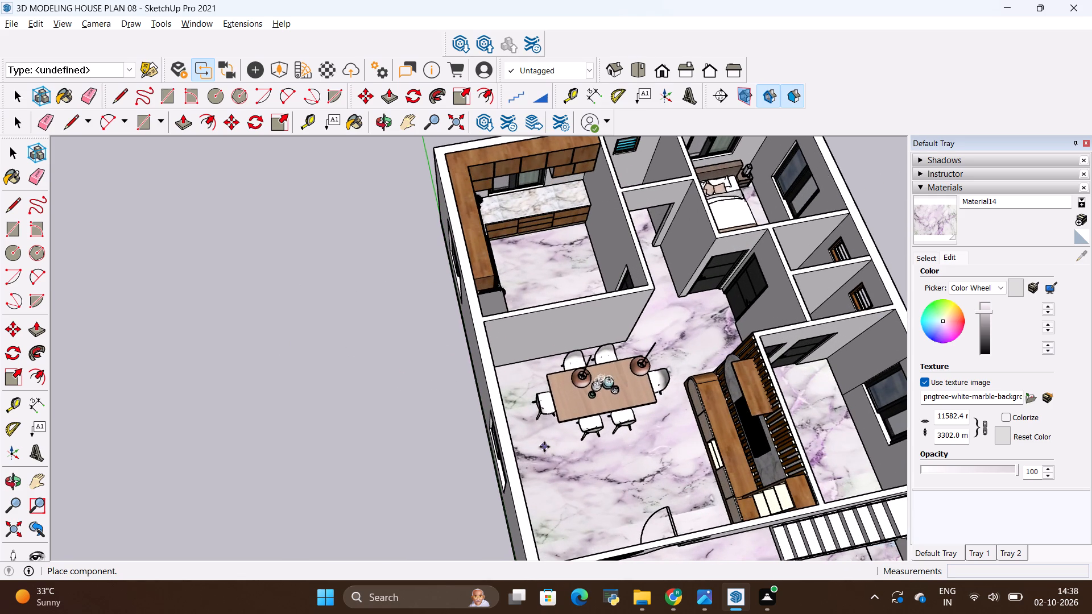
{"action": "scroll", "coordinate": [544, 446], "scroll_direction": "up", "scroll_amount": 1}
{"action": "middle_click_drag", "start_coordinate": [545, 445], "coordinate": [455, 317]}
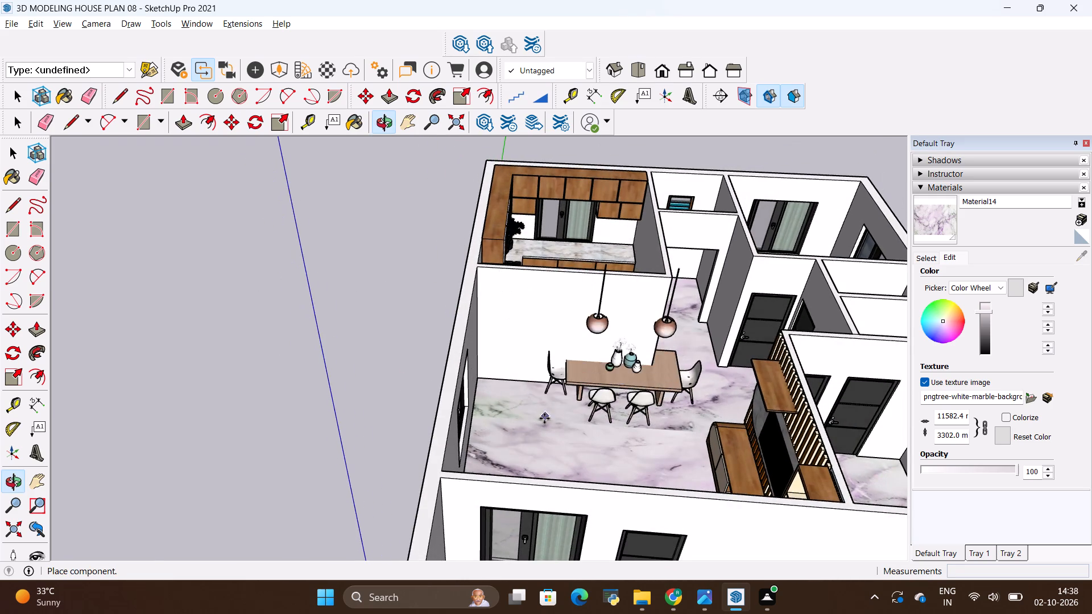
{"action": "scroll", "coordinate": [544, 418], "scroll_direction": "up", "scroll_amount": 3}
{"action": "scroll", "coordinate": [537, 465], "scroll_direction": "up", "scroll_amount": 5}
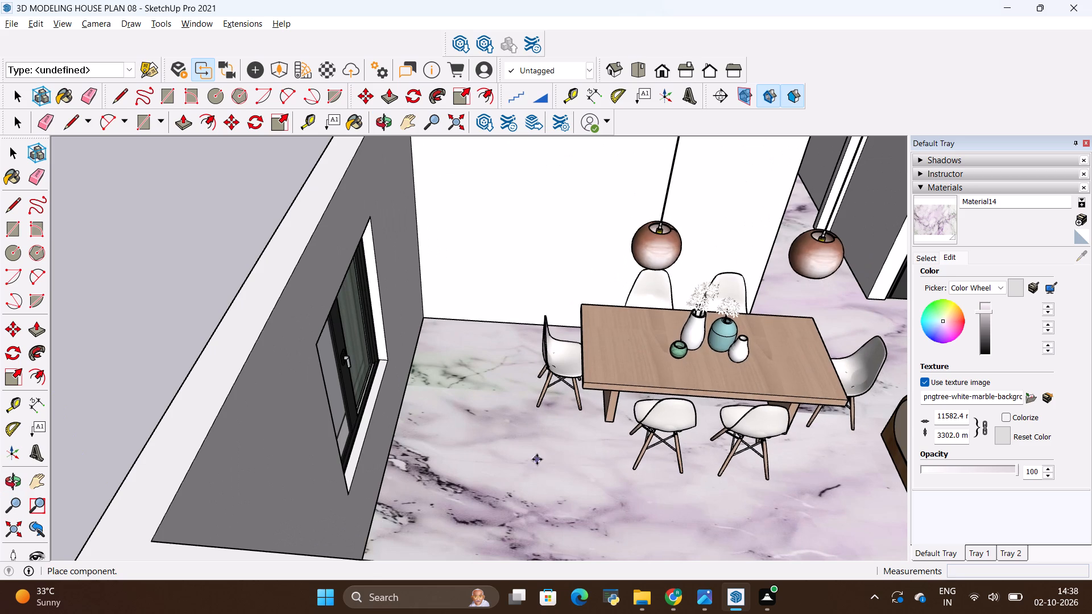
{"action": "scroll", "coordinate": [547, 472], "scroll_direction": "up", "scroll_amount": 1}
{"action": "middle_click_drag", "start_coordinate": [547, 472], "coordinate": [502, 392]}
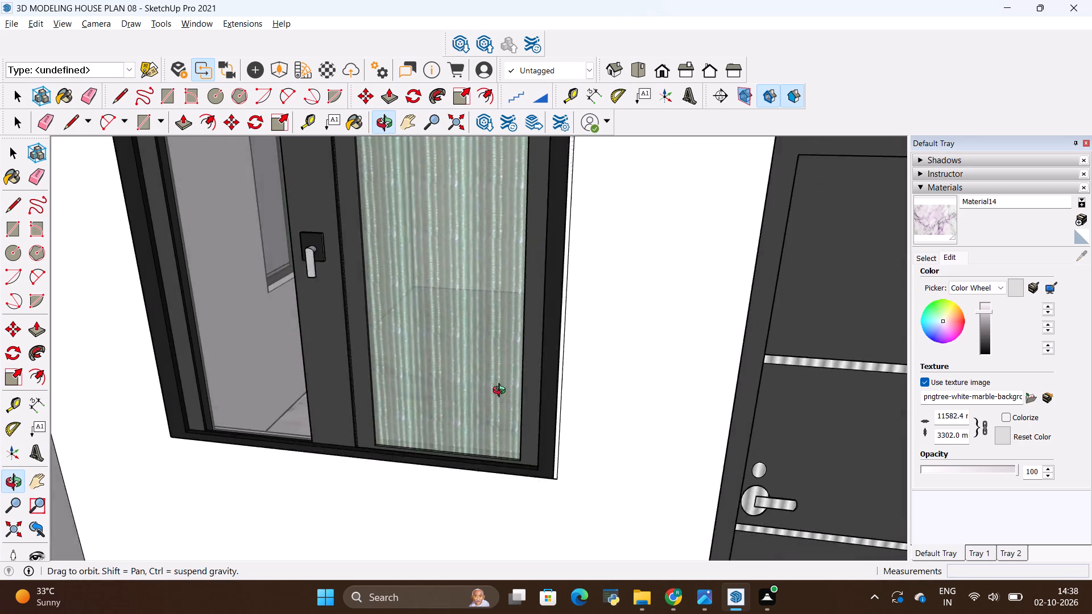
{"action": "middle_click_drag", "start_coordinate": [502, 392], "coordinate": [468, 464]}
{"action": "scroll", "coordinate": [476, 461], "scroll_direction": "up", "scroll_amount": 6}
{"action": "middle_click_drag", "start_coordinate": [482, 461], "coordinate": [420, 354]}
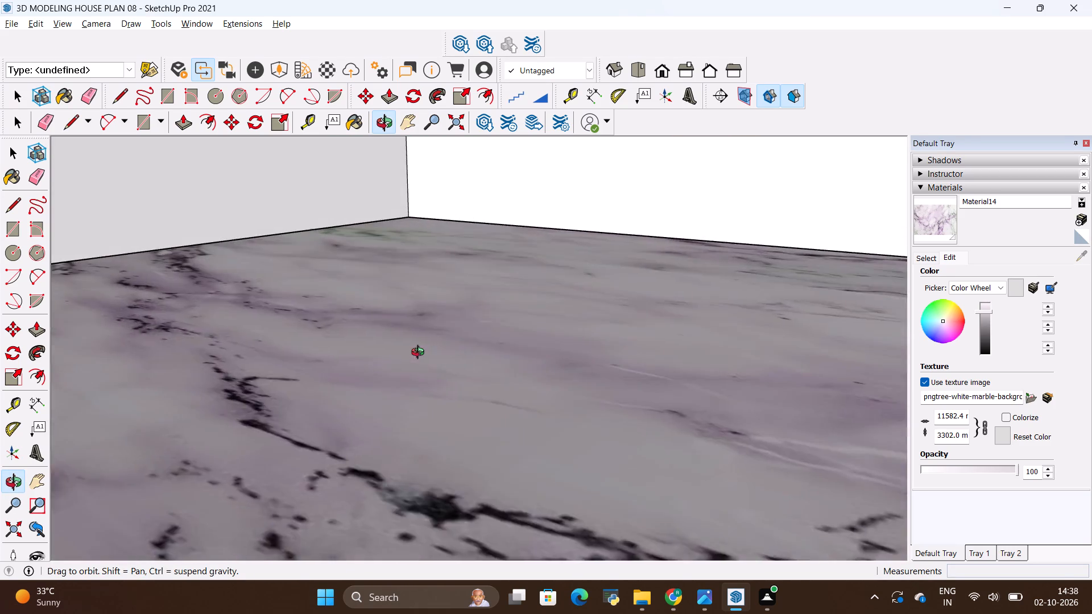
{"action": "middle_click_drag", "start_coordinate": [420, 354], "coordinate": [417, 368]}
{"action": "middle_click_drag", "start_coordinate": [332, 400], "coordinate": [535, 391]}
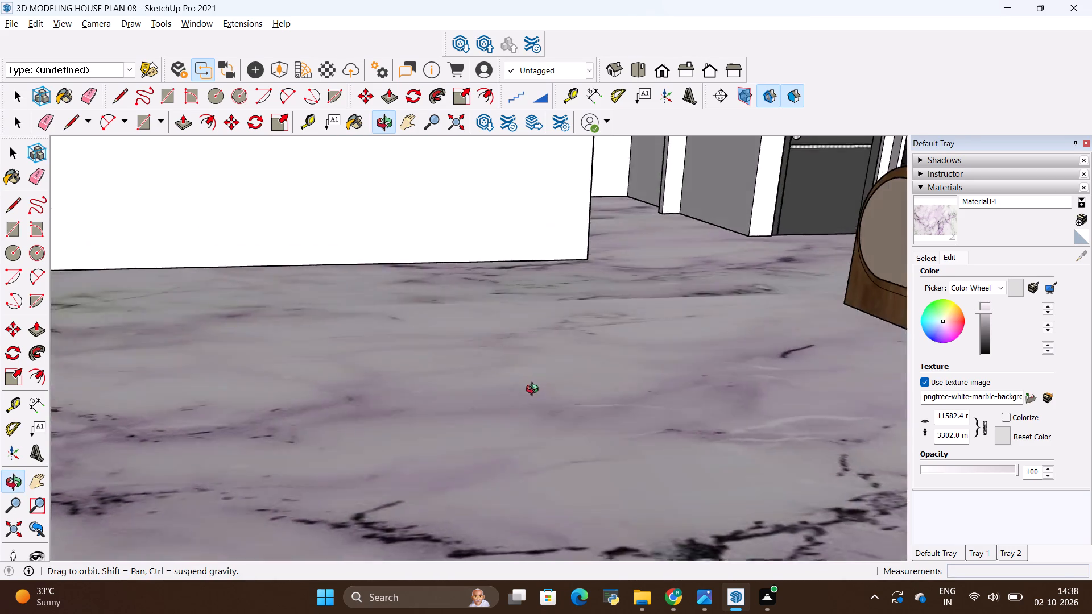
{"action": "middle_click_drag", "start_coordinate": [535, 391], "coordinate": [536, 347]}
{"action": "left_click", "coordinate": [382, 410]}
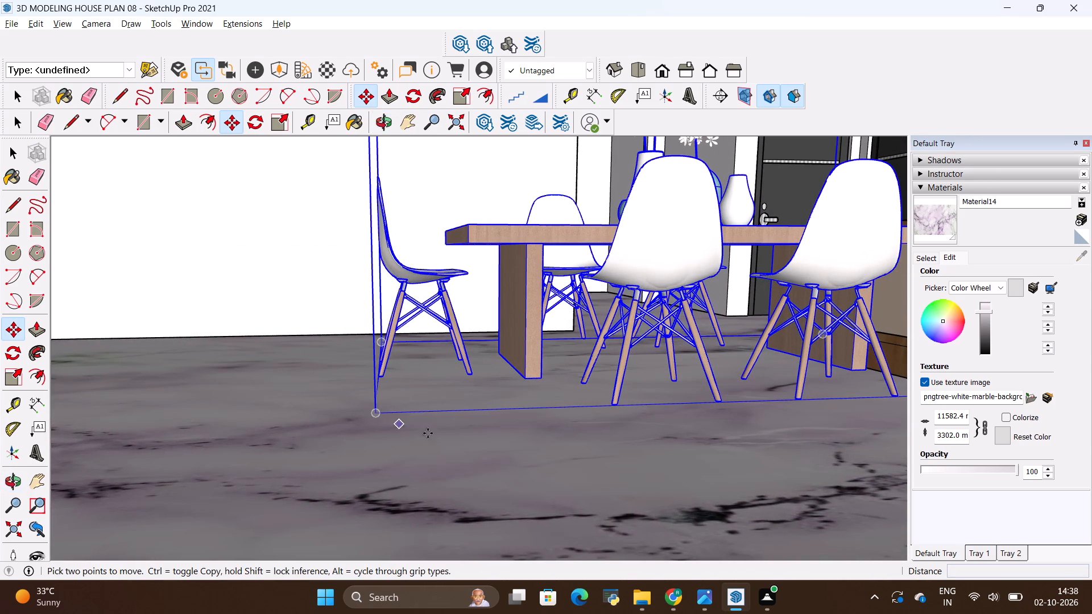
Move the dining set from its bottom corner about 1' 10 3/4" across the floor towards the kitchen wall.
{"action": "left_click", "coordinate": [371, 416]}
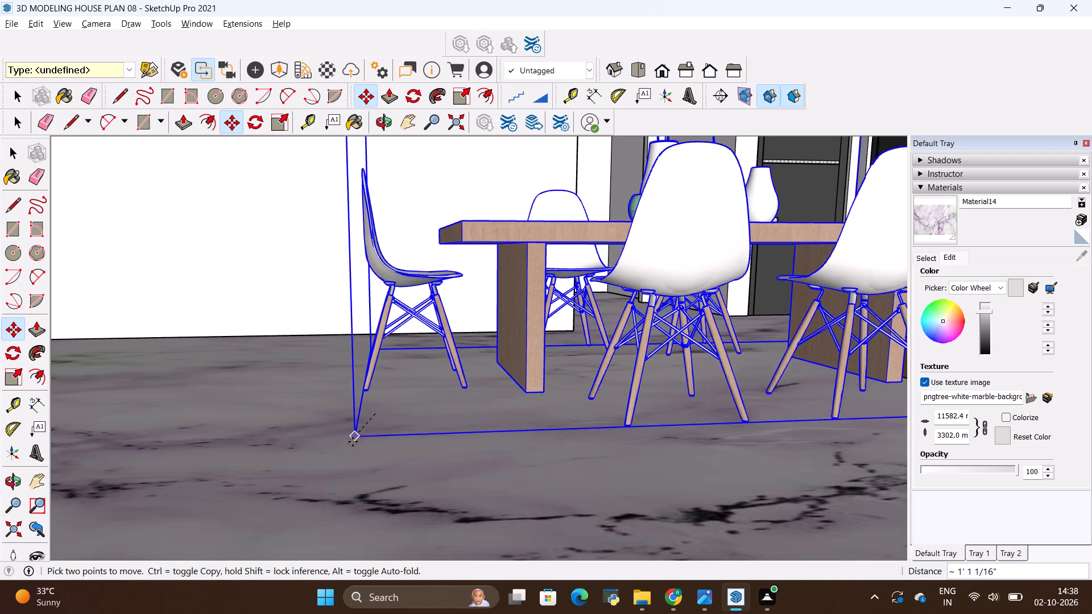
{"action": "left_click", "coordinate": [365, 384]}
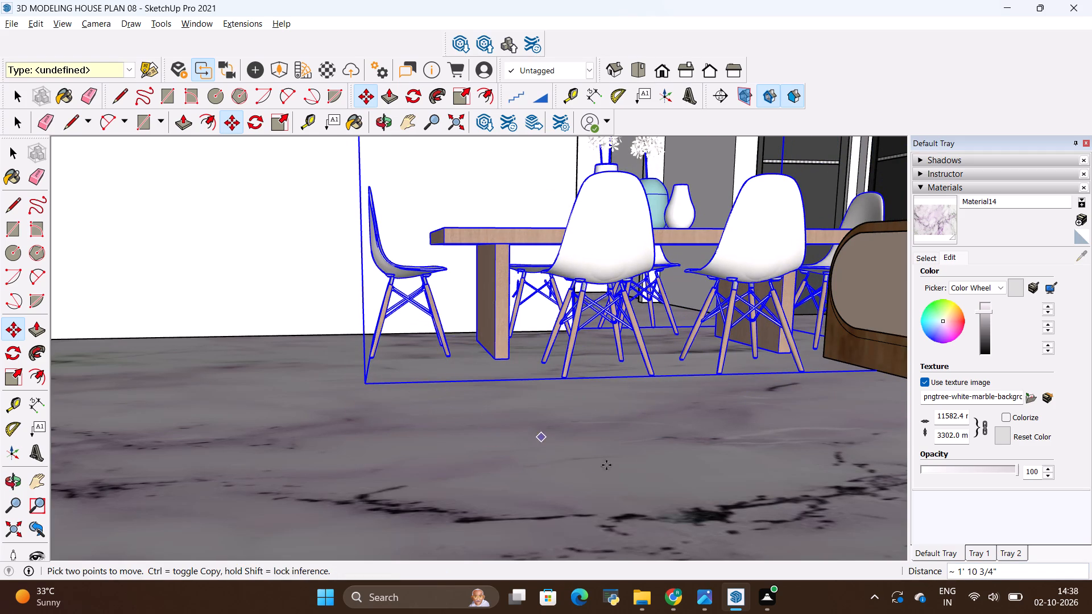
Examine the dining set's position on the floor relative to the kitchen wall, windows and TV unit from several angles.
{"action": "key", "text": "m"}
{"action": "scroll", "coordinate": [338, 314], "scroll_direction": "up", "scroll_amount": 4}
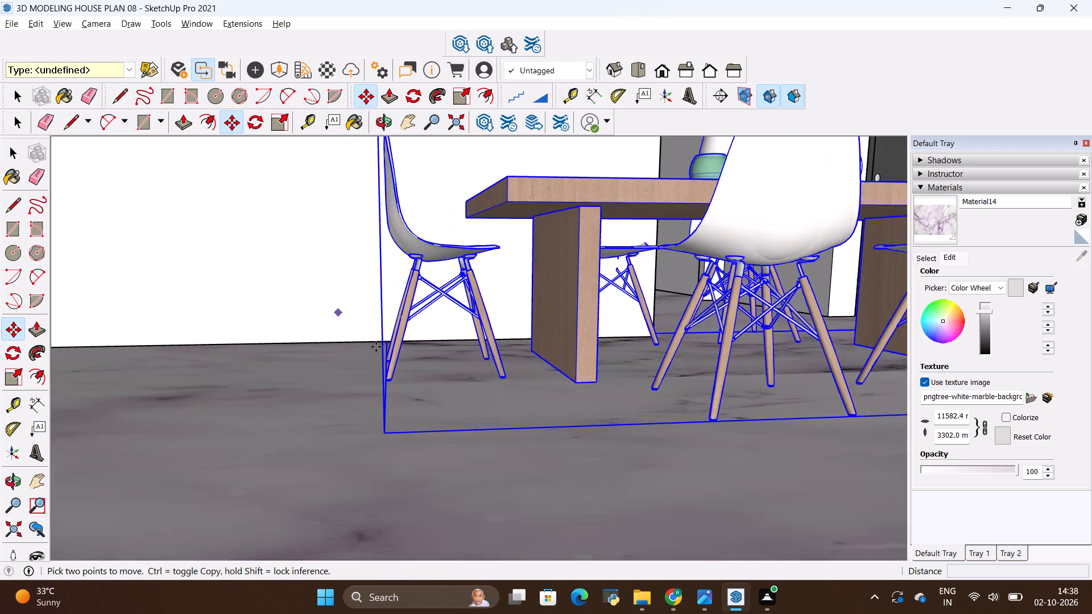
{"action": "scroll", "coordinate": [376, 347], "scroll_direction": "up", "scroll_amount": 2}
{"action": "middle_click_drag", "start_coordinate": [367, 385], "coordinate": [526, 489]}
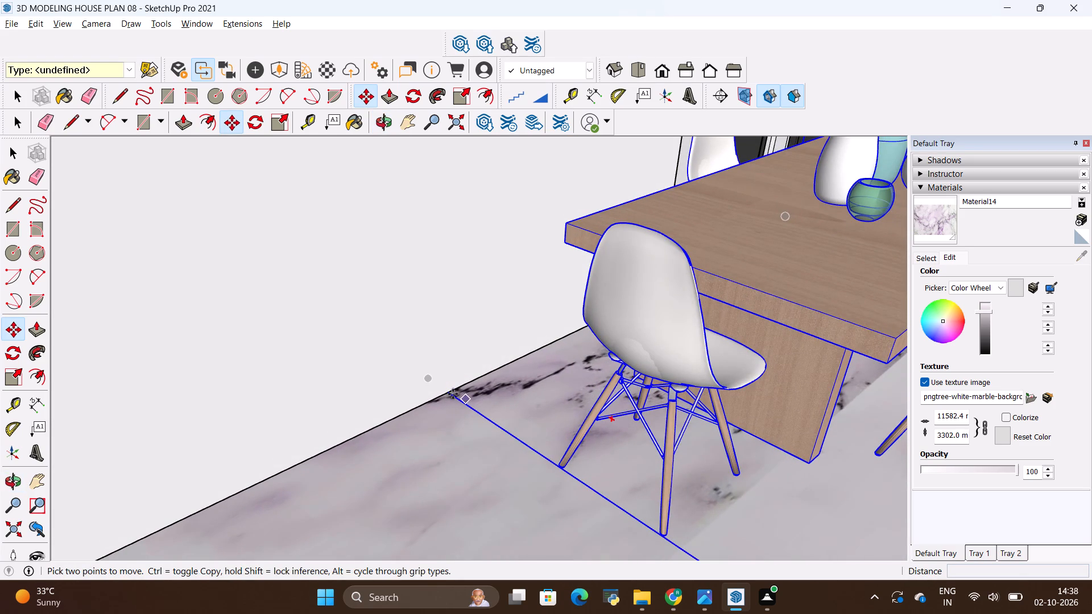
{"action": "scroll", "coordinate": [443, 393], "scroll_direction": "down", "scroll_amount": 5}
{"action": "scroll", "coordinate": [525, 407], "scroll_direction": "up", "scroll_amount": 2}
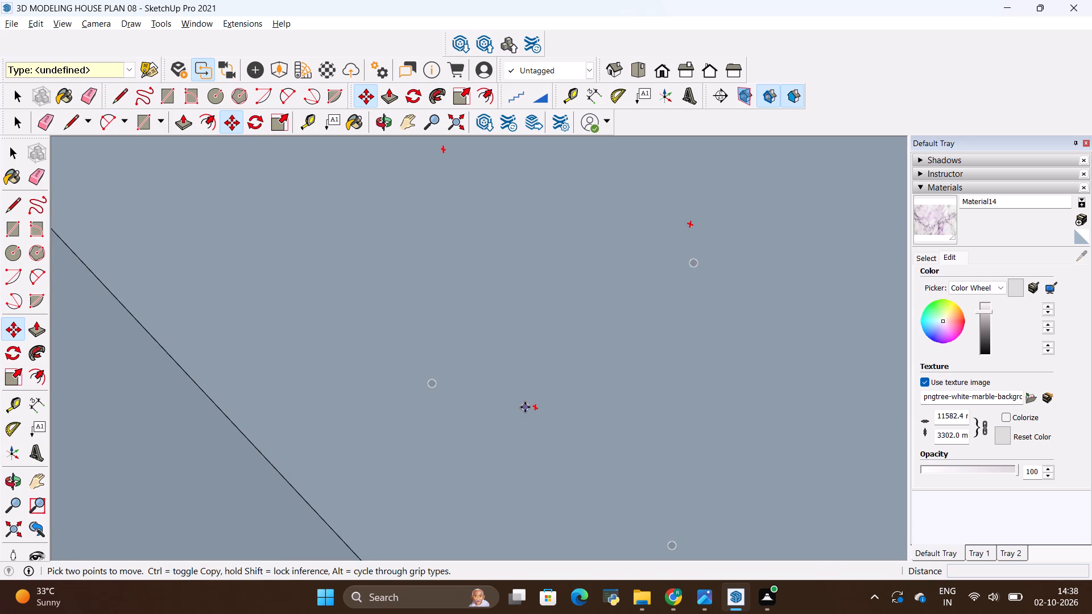
{"action": "scroll", "coordinate": [525, 407], "scroll_direction": "up", "scroll_amount": 9}
{"action": "scroll", "coordinate": [522, 403], "scroll_direction": "down", "scroll_amount": 20}
{"action": "scroll", "coordinate": [522, 403], "scroll_direction": "down", "scroll_amount": 2}
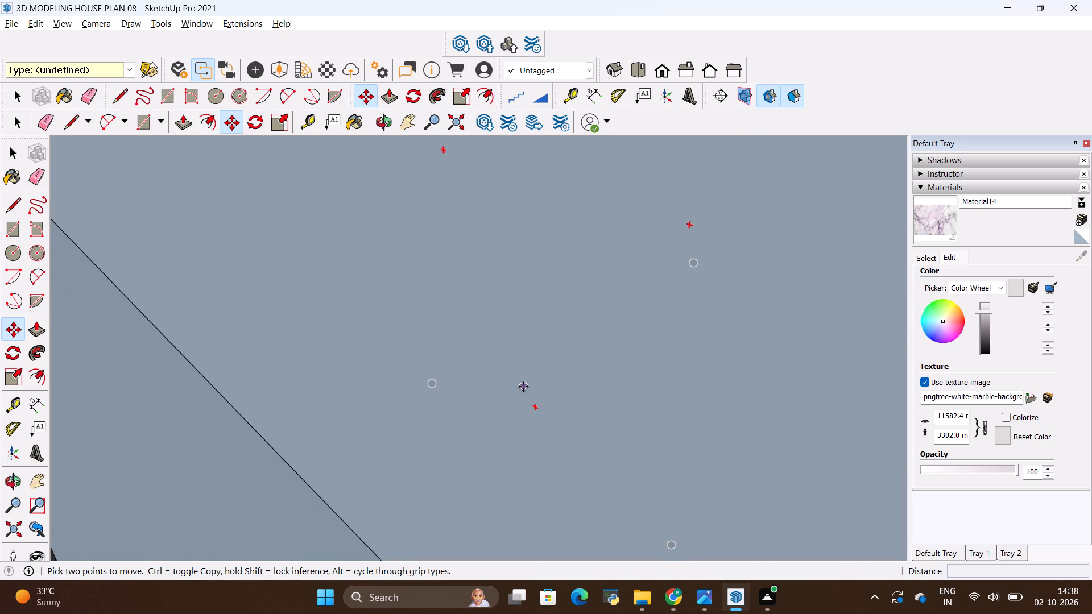
{"action": "scroll", "coordinate": [523, 387], "scroll_direction": "down", "scroll_amount": 20}
{"action": "scroll", "coordinate": [523, 387], "scroll_direction": "down", "scroll_amount": 20}
{"action": "scroll", "coordinate": [523, 387], "scroll_direction": "down", "scroll_amount": 2}
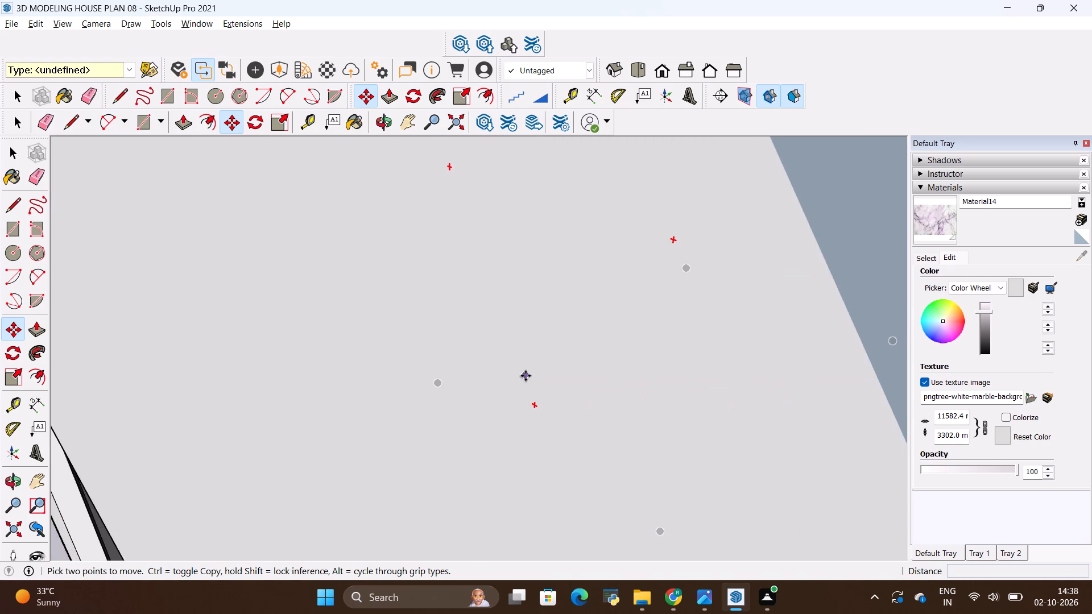
{"action": "scroll", "coordinate": [526, 376], "scroll_direction": "down", "scroll_amount": 20}
{"action": "scroll", "coordinate": [526, 376], "scroll_direction": "down", "scroll_amount": 20}
{"action": "scroll", "coordinate": [526, 376], "scroll_direction": "down", "scroll_amount": 2}
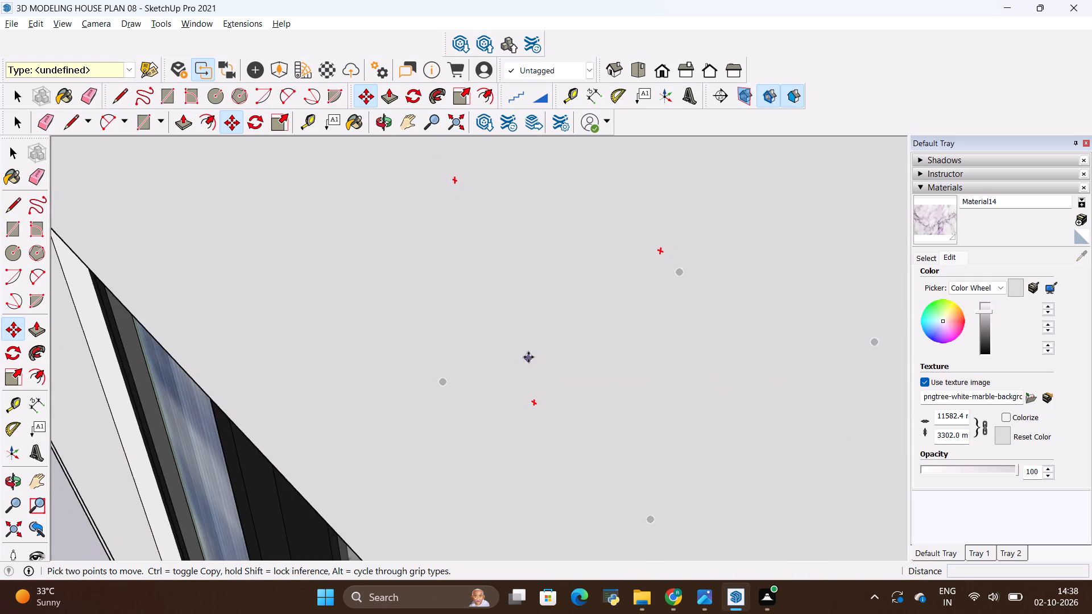
{"action": "scroll", "coordinate": [528, 357], "scroll_direction": "down", "scroll_amount": 20}
{"action": "scroll", "coordinate": [528, 357], "scroll_direction": "down", "scroll_amount": 13}
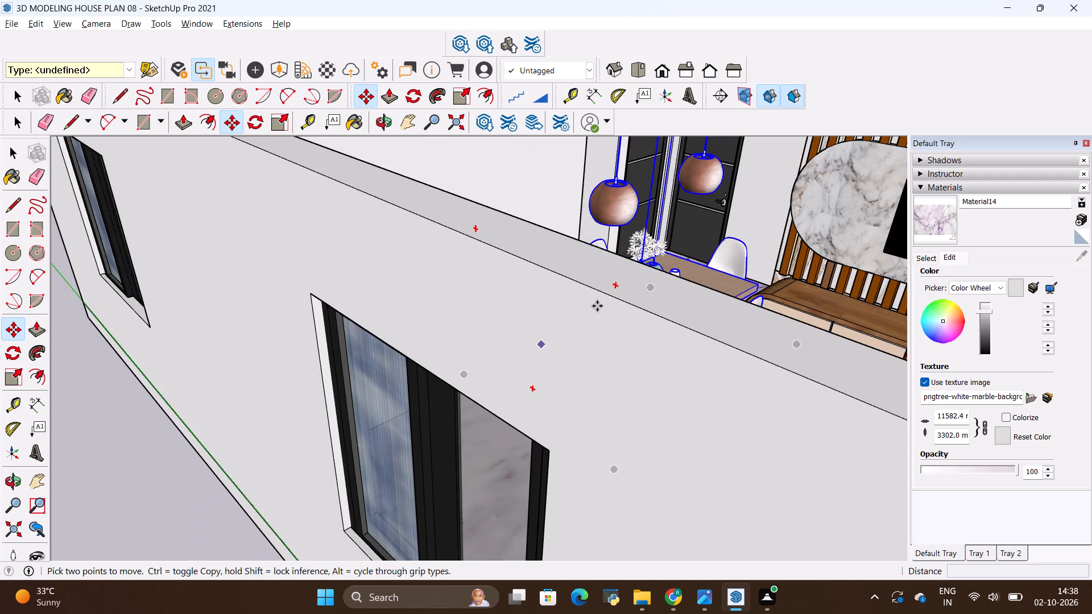
{"action": "scroll", "coordinate": [600, 304], "scroll_direction": "up", "scroll_amount": 4}
{"action": "scroll", "coordinate": [598, 309], "scroll_direction": "down", "scroll_amount": 20}
{"action": "scroll", "coordinate": [598, 309], "scroll_direction": "down", "scroll_amount": 10}
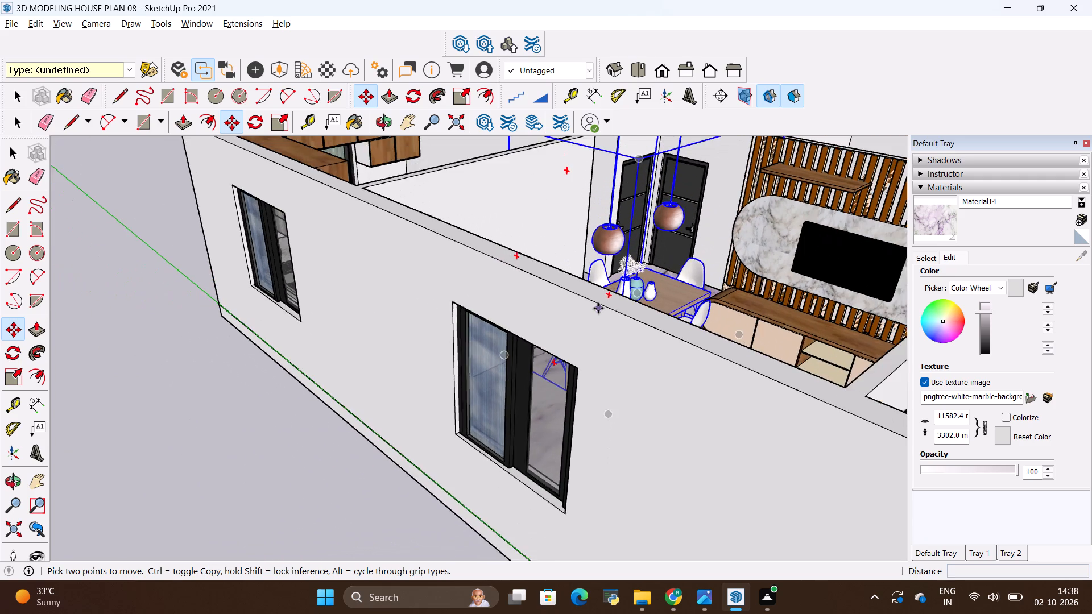
{"action": "scroll", "coordinate": [598, 308], "scroll_direction": "down", "scroll_amount": 16}
{"action": "scroll", "coordinate": [624, 167], "scroll_direction": "up", "scroll_amount": 3}
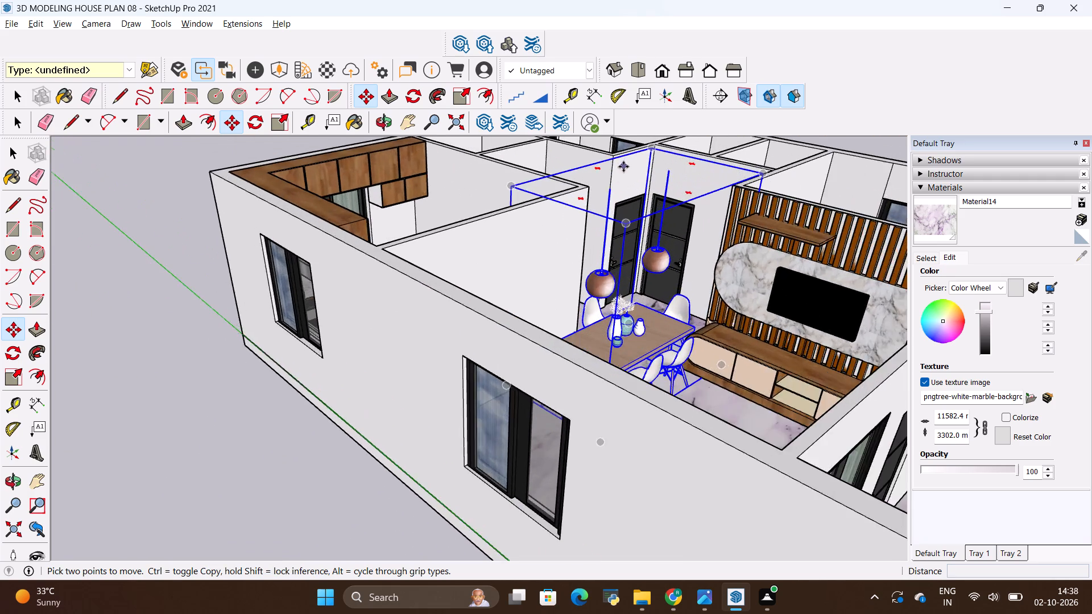
{"action": "scroll", "coordinate": [623, 167], "scroll_direction": "up", "scroll_amount": 3}
{"action": "middle_click_drag", "start_coordinate": [628, 234], "coordinate": [435, 200]}
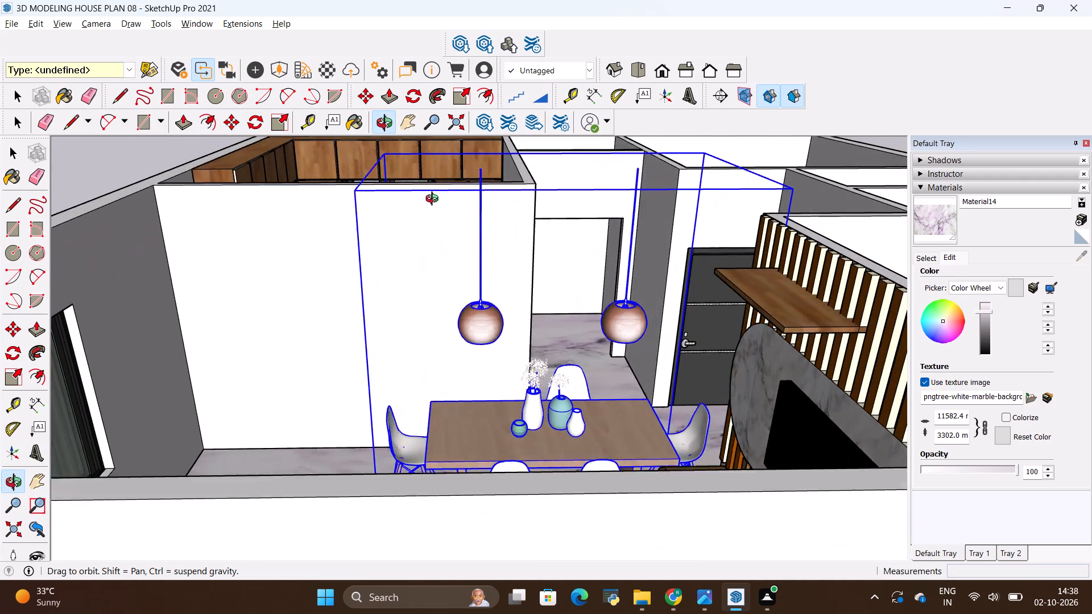
{"action": "middle_click_drag", "start_coordinate": [435, 200], "coordinate": [507, 248]}
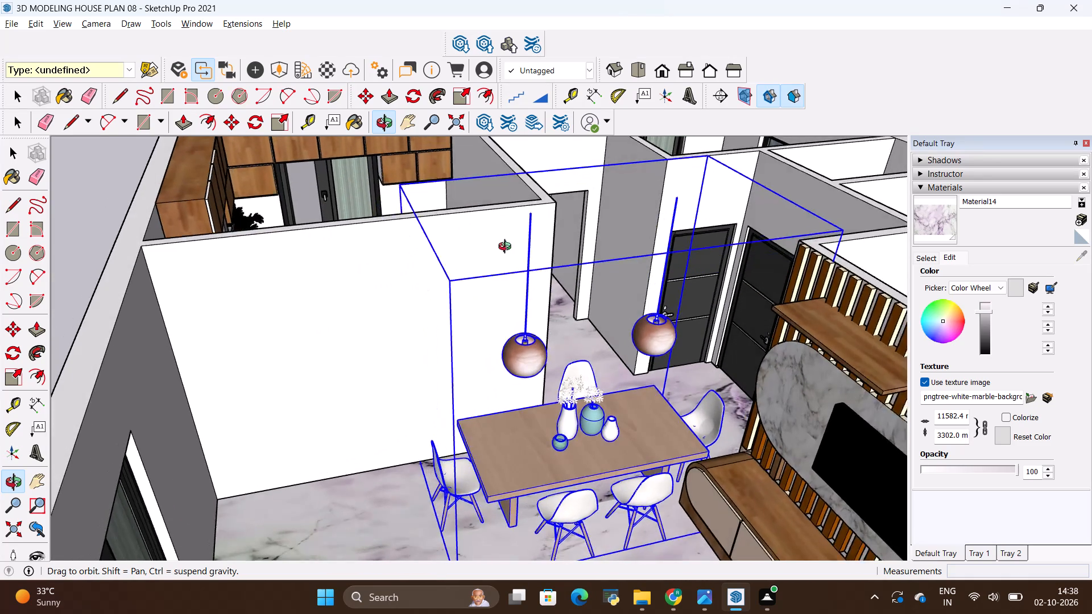
{"action": "middle_click_drag", "start_coordinate": [507, 248], "coordinate": [512, 242]}
{"action": "scroll", "coordinate": [509, 476], "scroll_direction": "up", "scroll_amount": 4}
{"action": "scroll", "coordinate": [523, 542], "scroll_direction": "up", "scroll_amount": 12}
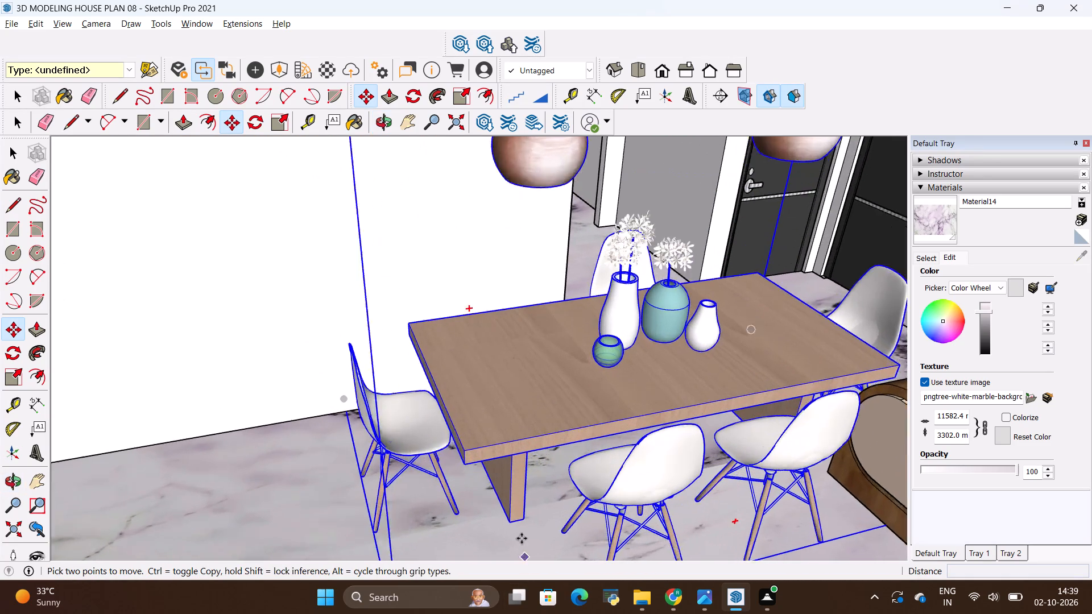
{"action": "scroll", "coordinate": [522, 538], "scroll_direction": "up", "scroll_amount": 4}
{"action": "middle_click", "coordinate": [532, 534]}
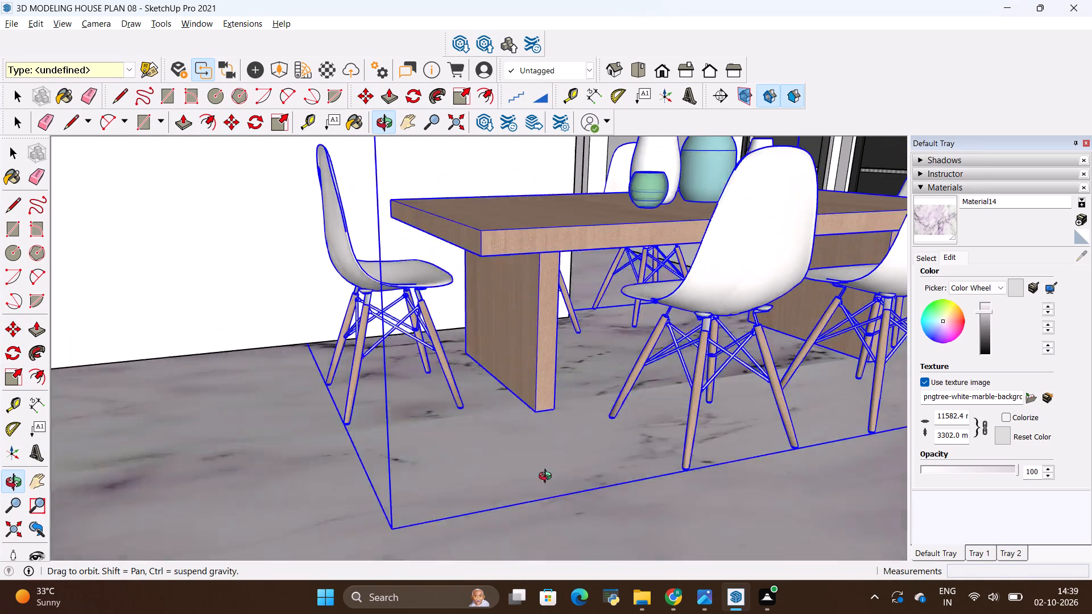
Scale the dining set's height down to about 0.92 so its top aligns with the top of the kitchen wall.
{"action": "scroll", "coordinate": [525, 492], "scroll_direction": "down", "scroll_amount": 16}
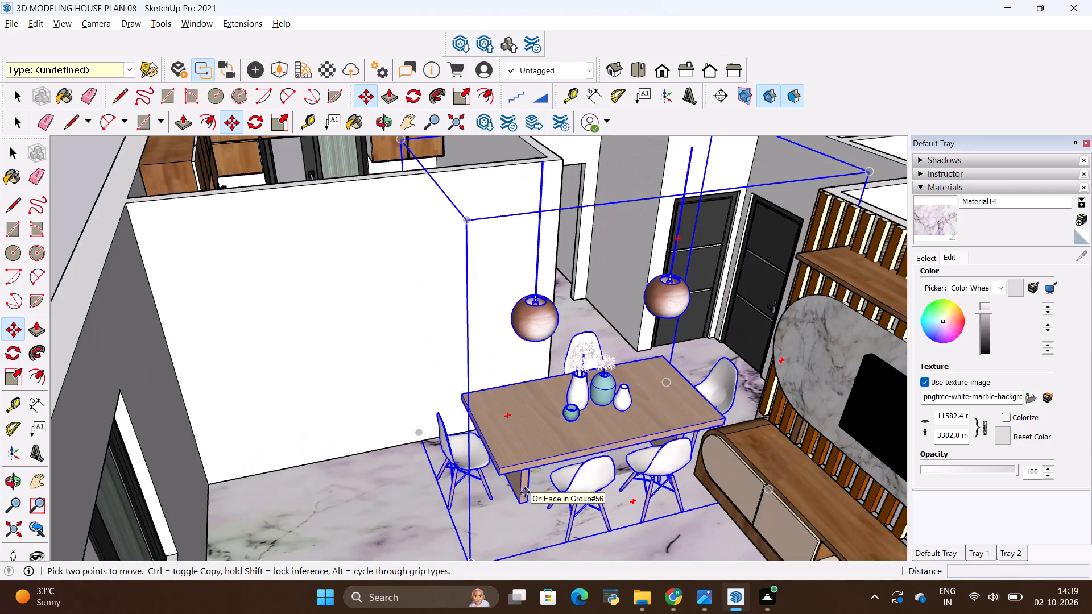
{"action": "scroll", "coordinate": [525, 492], "scroll_direction": "down", "scroll_amount": 3}
{"action": "key", "text": "s"}
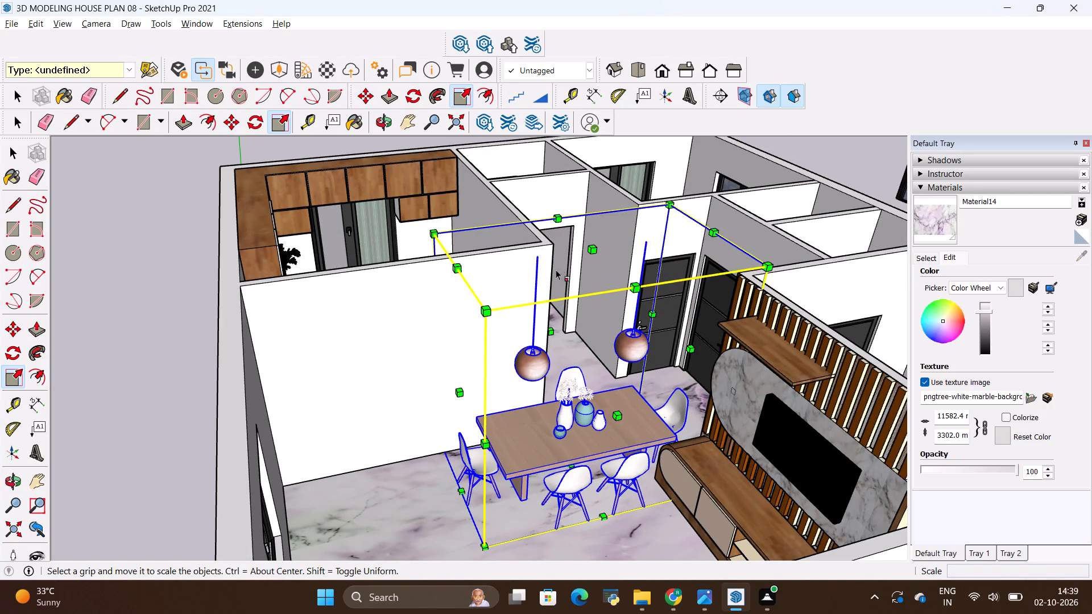
{"action": "left_click", "coordinate": [589, 247]}
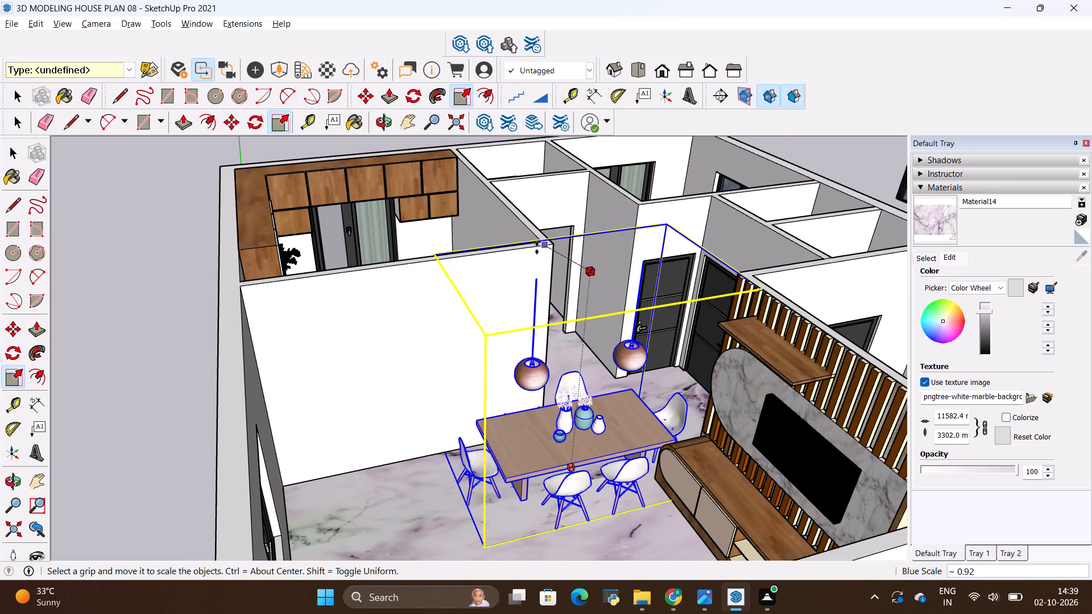
{"action": "left_click", "coordinate": [537, 241]}
{"action": "scroll", "coordinate": [458, 351], "scroll_direction": "down", "scroll_amount": 2}
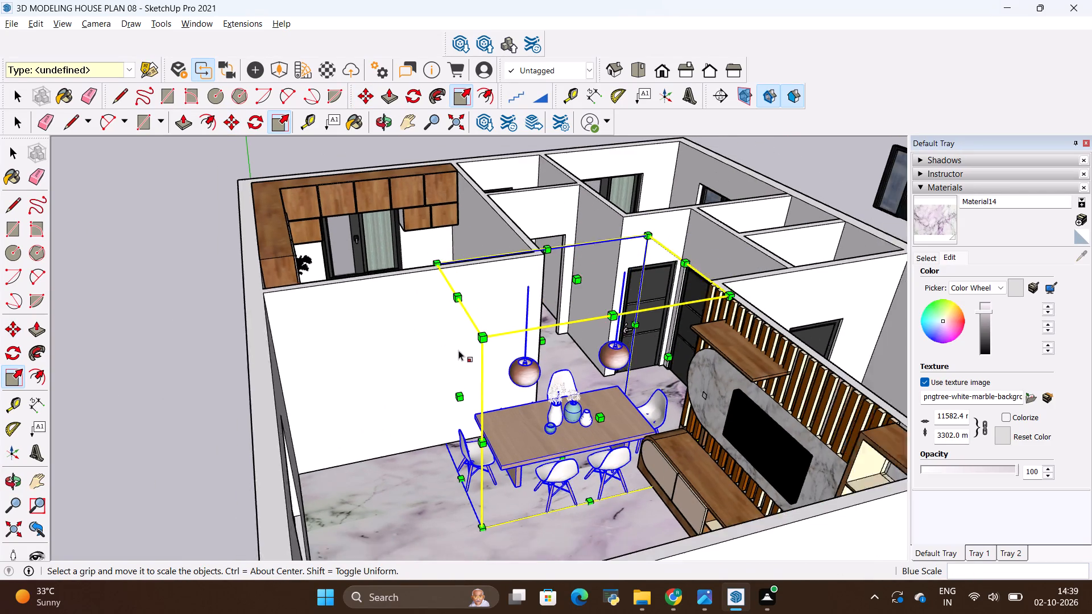
{"action": "scroll", "coordinate": [458, 350], "scroll_direction": "down", "scroll_amount": 1}
{"action": "key", "text": "space"}
{"action": "left_click", "coordinate": [380, 371]}
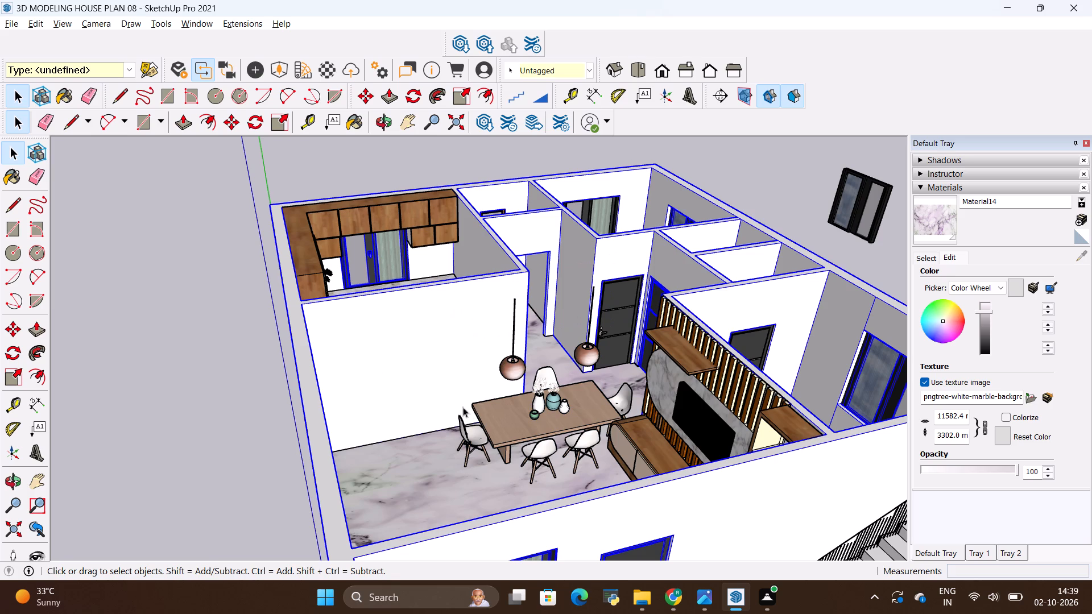
Move the dining set from its bottom corner about 2' 7" across the floor, away from the TV unit along the kitchen wall.
{"action": "middle_click_drag", "start_coordinate": [488, 466], "coordinate": [524, 503]}
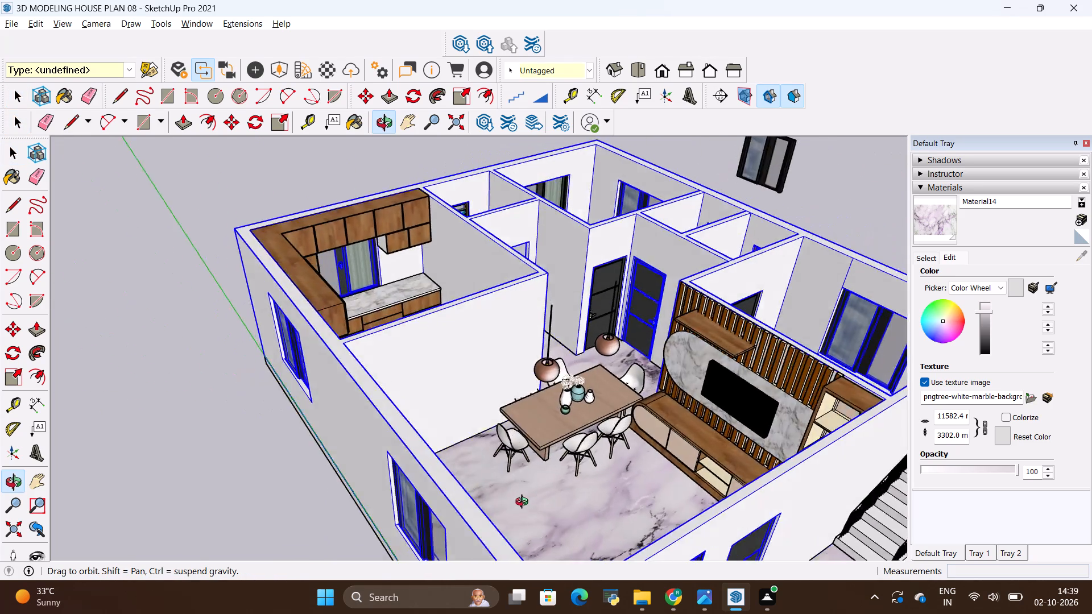
{"action": "middle_click_drag", "start_coordinate": [524, 503], "coordinate": [481, 501]}
{"action": "key", "text": "space"}
{"action": "left_click", "coordinate": [520, 434]}
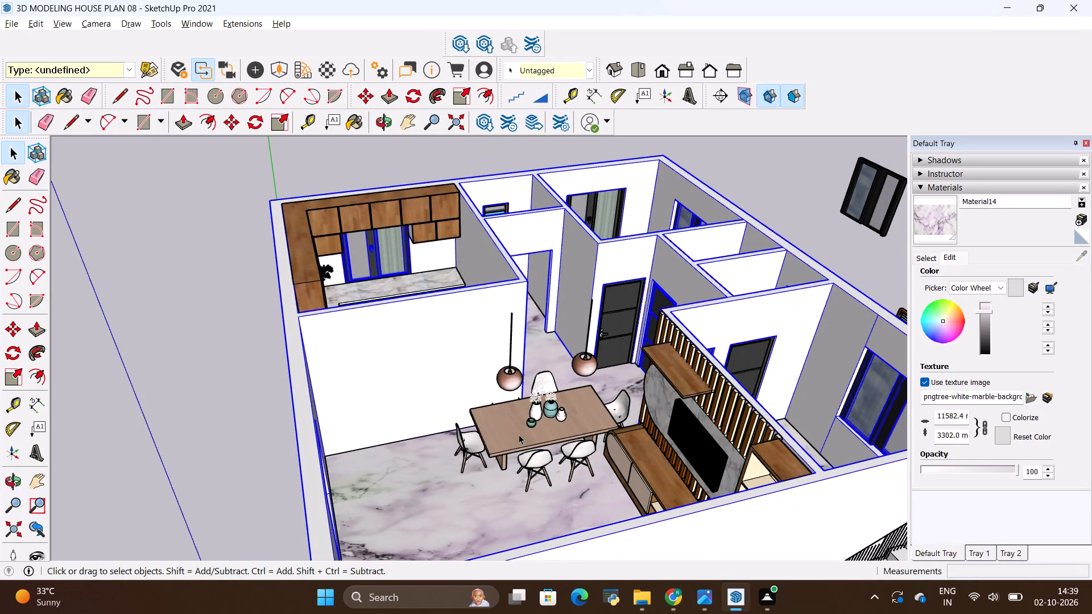
{"action": "key", "text": "m"}
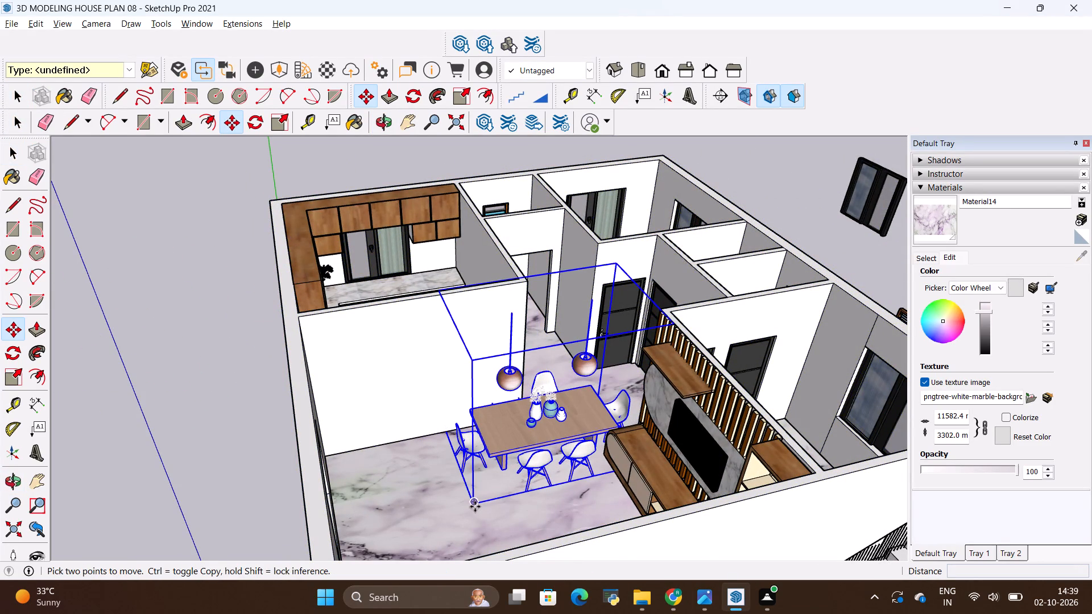
{"action": "left_click", "coordinate": [475, 505]}
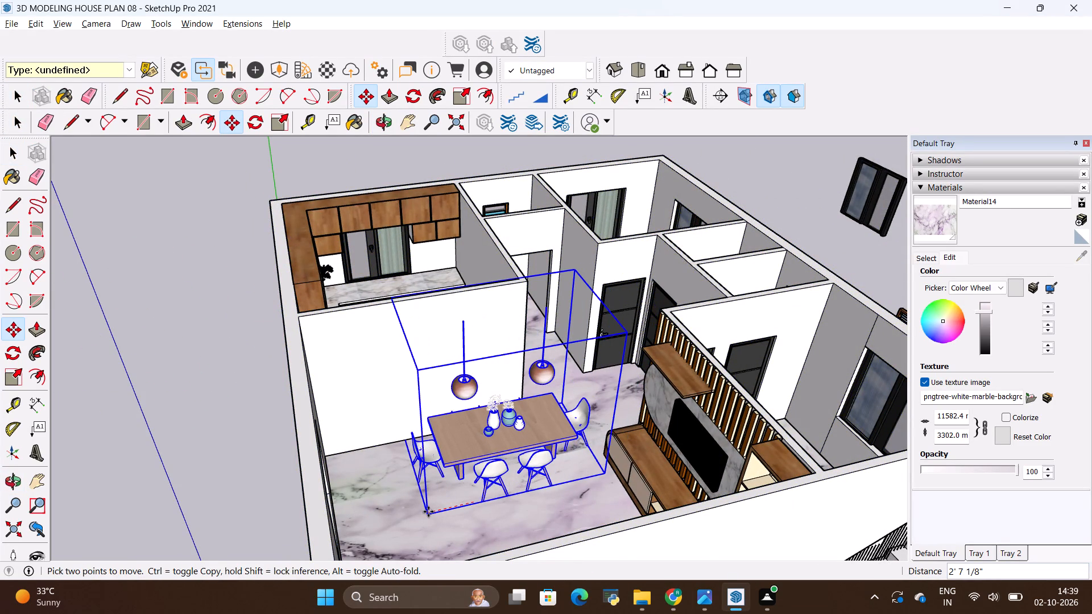
{"action": "left_click", "coordinate": [428, 511]}
Scale the whole dining set down uniformly from its upper corner to about 0.89.
{"action": "scroll", "coordinate": [440, 506], "scroll_direction": "down", "scroll_amount": 2}
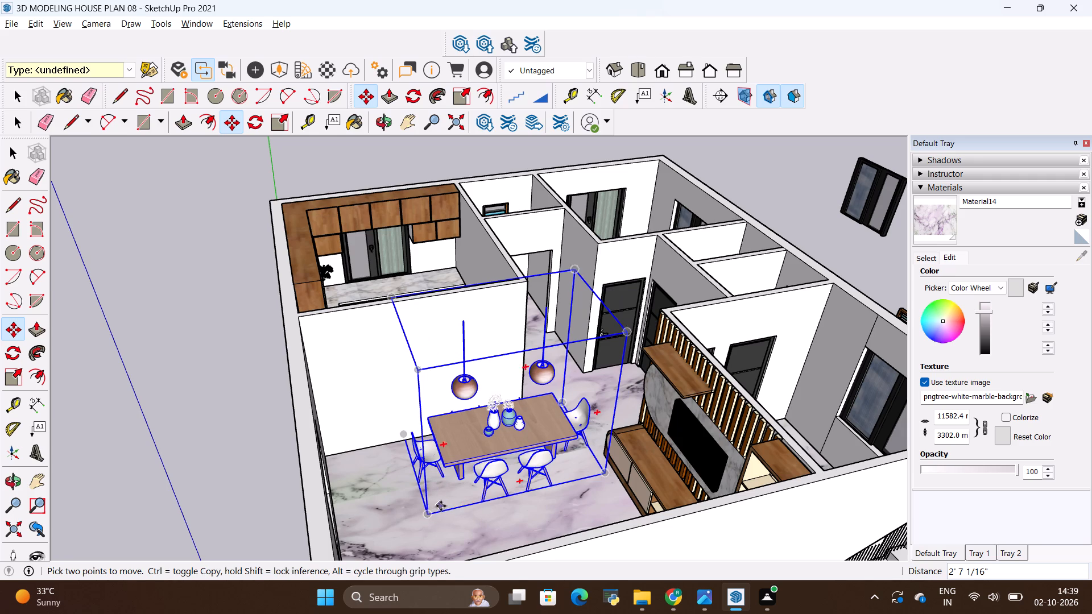
{"action": "scroll", "coordinate": [441, 506], "scroll_direction": "down", "scroll_amount": 1}
{"action": "middle_click_drag", "start_coordinate": [458, 522], "coordinate": [551, 524]}
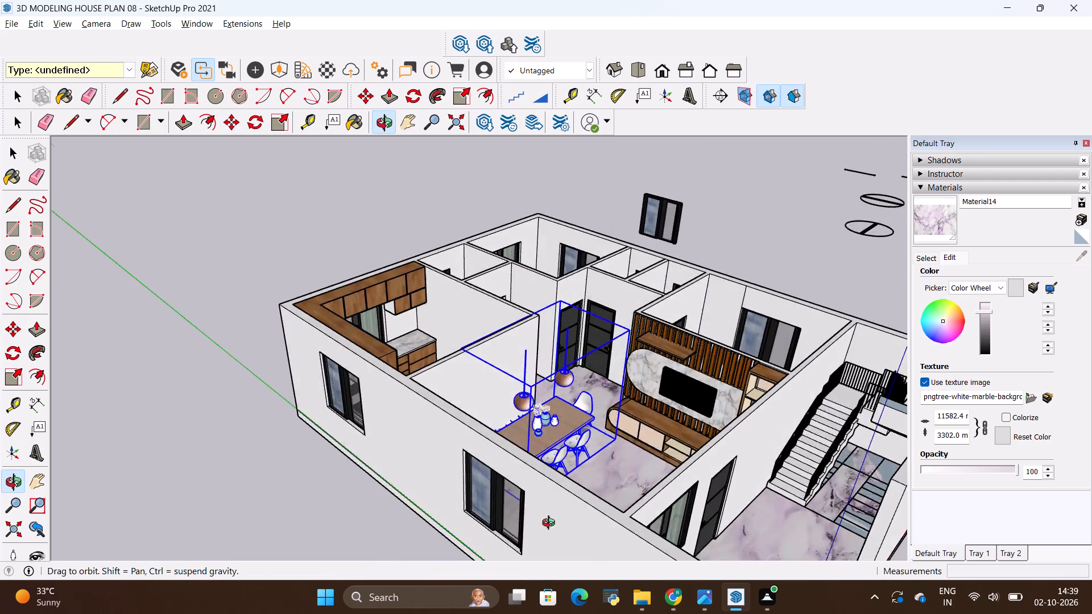
{"action": "middle_click_drag", "start_coordinate": [551, 524], "coordinate": [437, 525]}
{"action": "scroll", "coordinate": [545, 499], "scroll_direction": "up", "scroll_amount": 9}
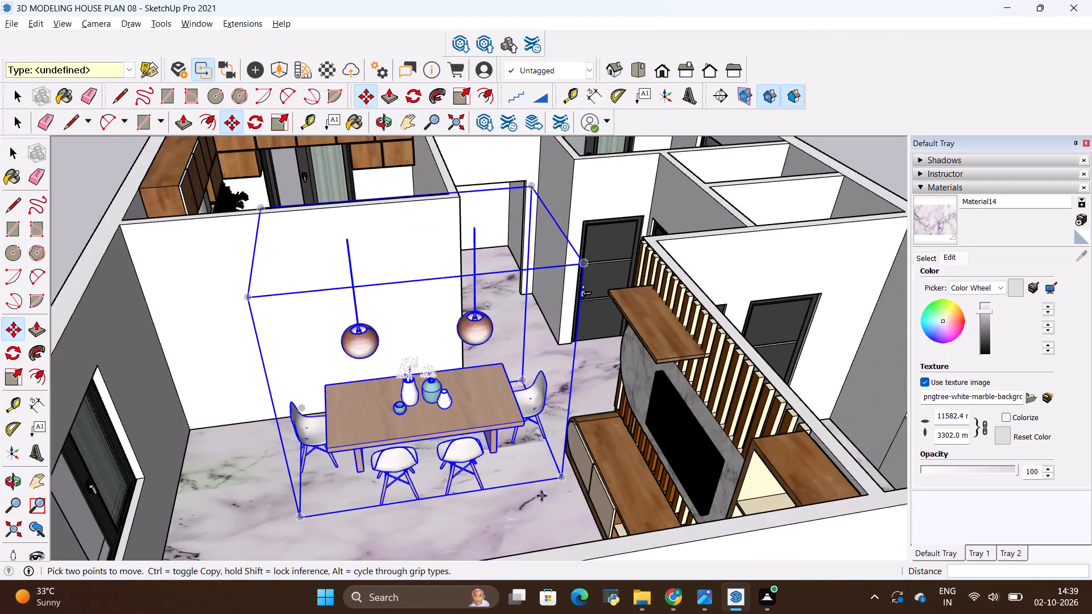
{"action": "scroll", "coordinate": [544, 492], "scroll_direction": "up", "scroll_amount": 4}
{"action": "key", "text": "s"}
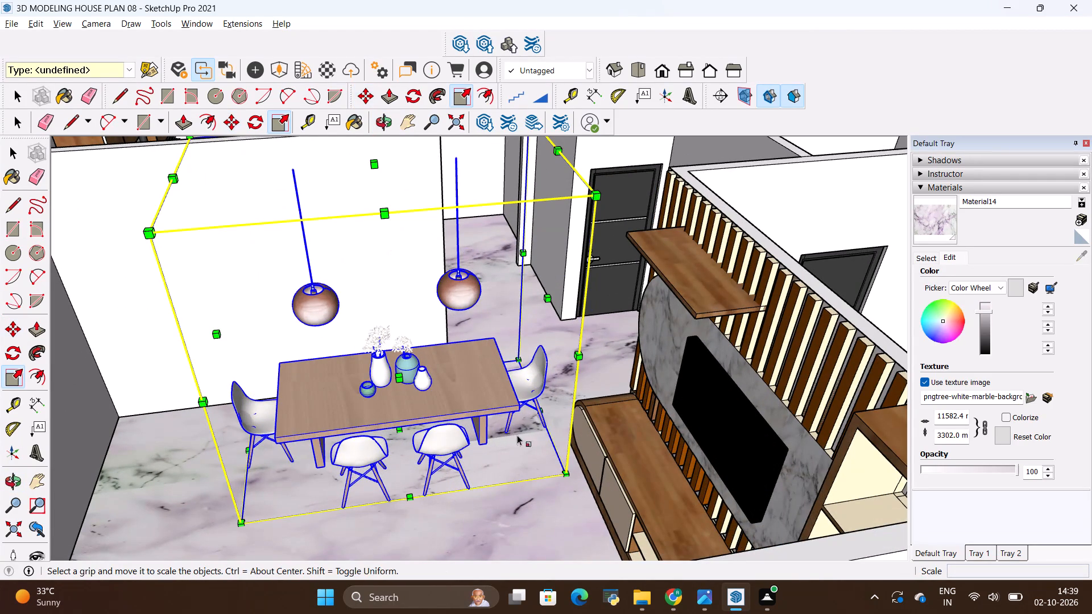
{"action": "left_click", "coordinate": [594, 196]}
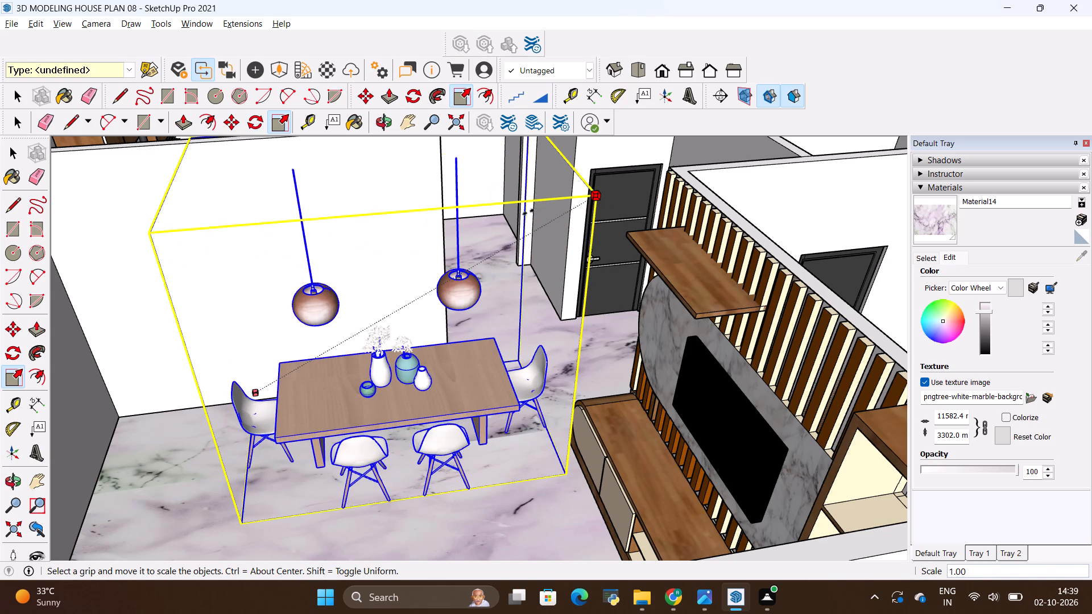
{"action": "left_click", "coordinate": [531, 211]}
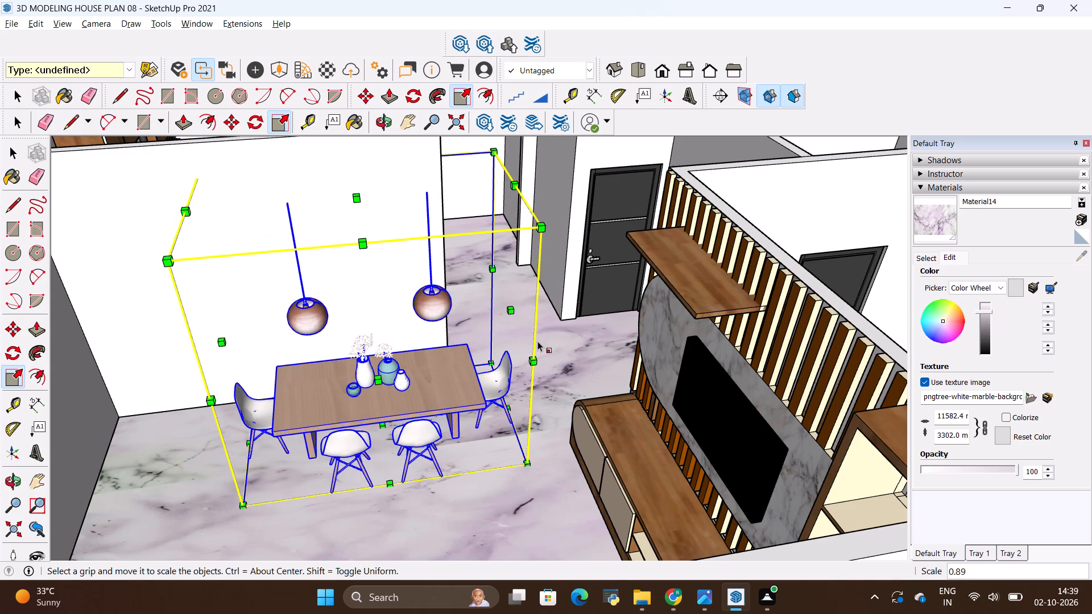
{"action": "key", "text": "space"}
{"action": "left_click", "coordinate": [557, 343]}
Stretch the dining set's height upward so its top meets the top edge of the kitchen wall.
{"action": "scroll", "coordinate": [396, 397], "scroll_direction": "down", "scroll_amount": 4}
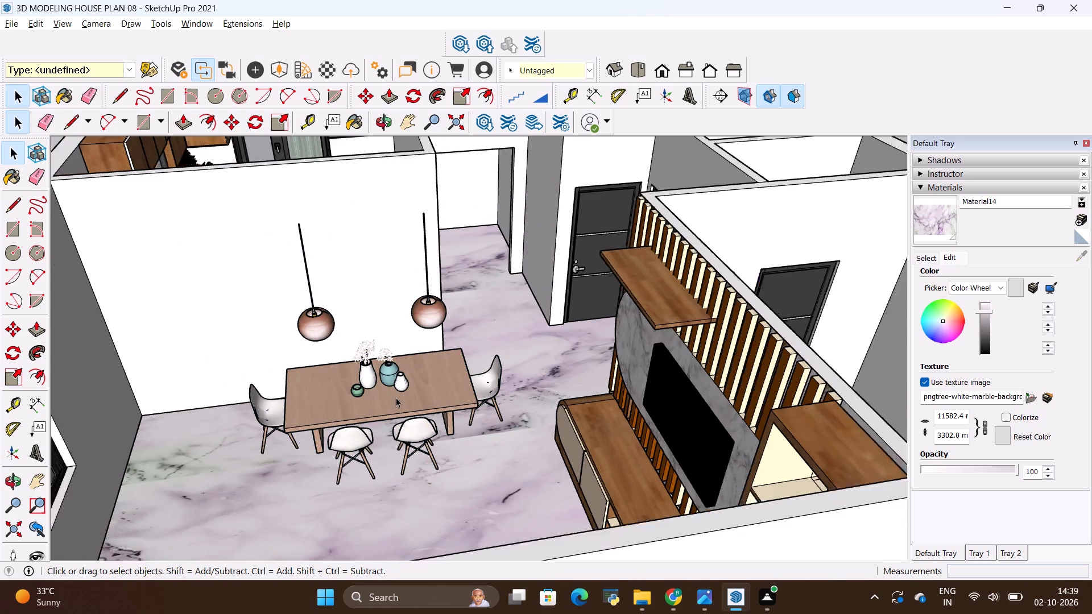
{"action": "middle_click_drag", "start_coordinate": [396, 394], "coordinate": [428, 354]}
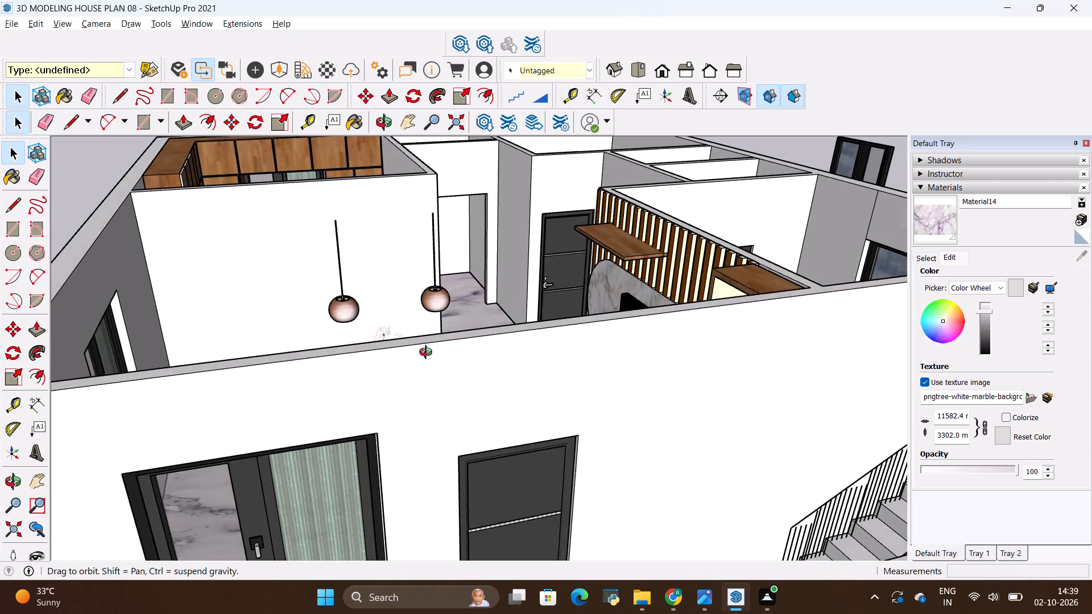
{"action": "middle_click_drag", "start_coordinate": [428, 354], "coordinate": [410, 384]}
{"action": "left_click", "coordinate": [434, 383]}
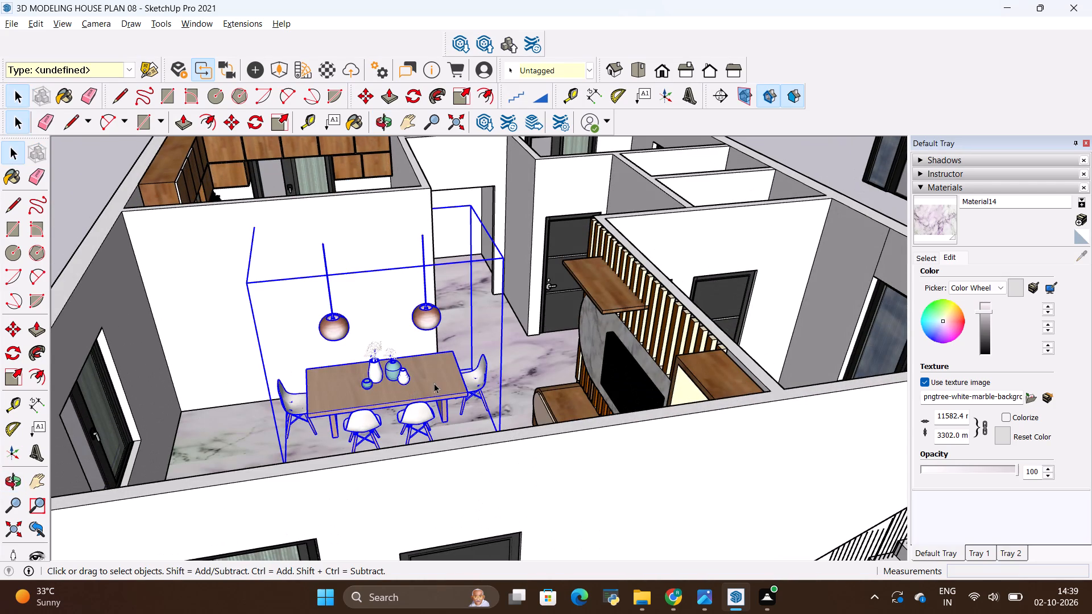
{"action": "key", "text": "s"}
{"action": "left_click", "coordinate": [375, 240]}
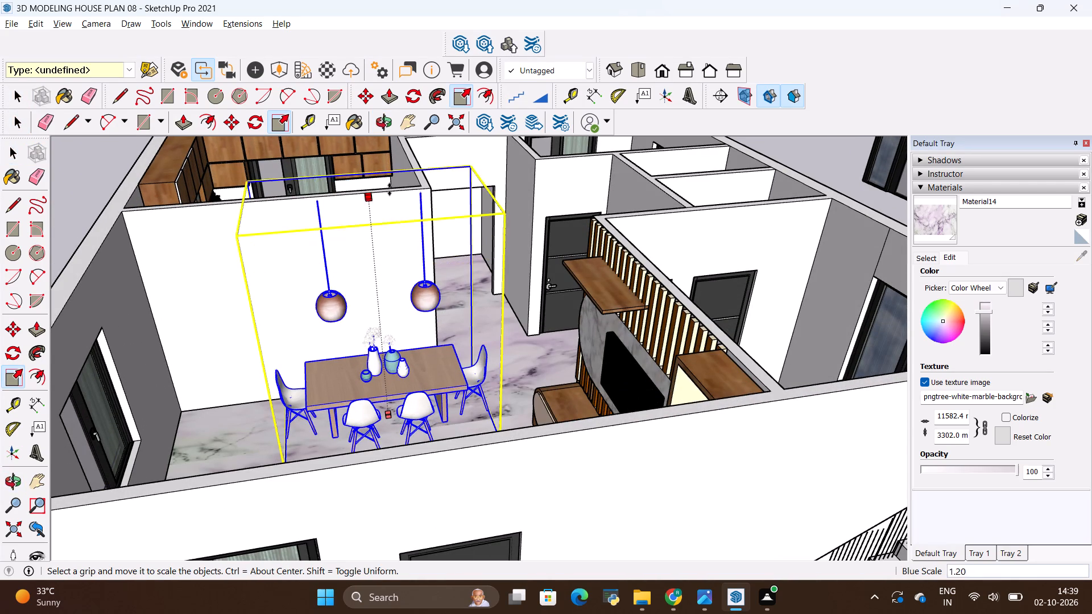
{"action": "left_click", "coordinate": [390, 189]}
{"action": "key", "text": "space"}
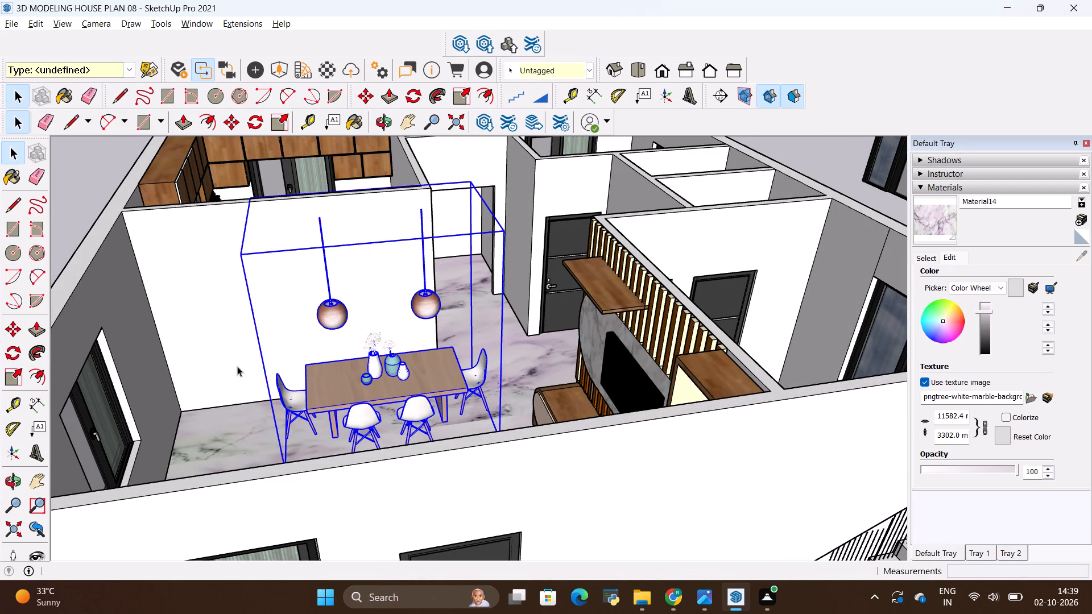
{"action": "left_click", "coordinate": [237, 366]}
Move the dining set about 2' 2" along the kitchen wall towards the outer window wall.
{"action": "scroll", "coordinate": [298, 380], "scroll_direction": "down", "scroll_amount": 4}
{"action": "middle_click_drag", "start_coordinate": [329, 397], "coordinate": [370, 474]}
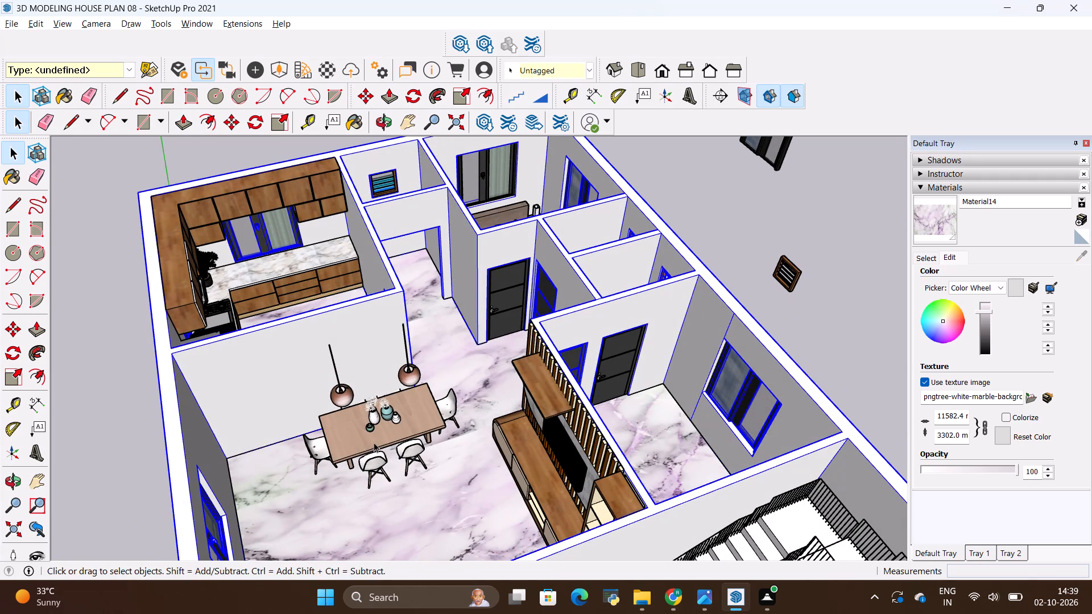
{"action": "key", "text": "space"}
{"action": "left_click", "coordinate": [374, 441]}
{"action": "key", "text": "m"}
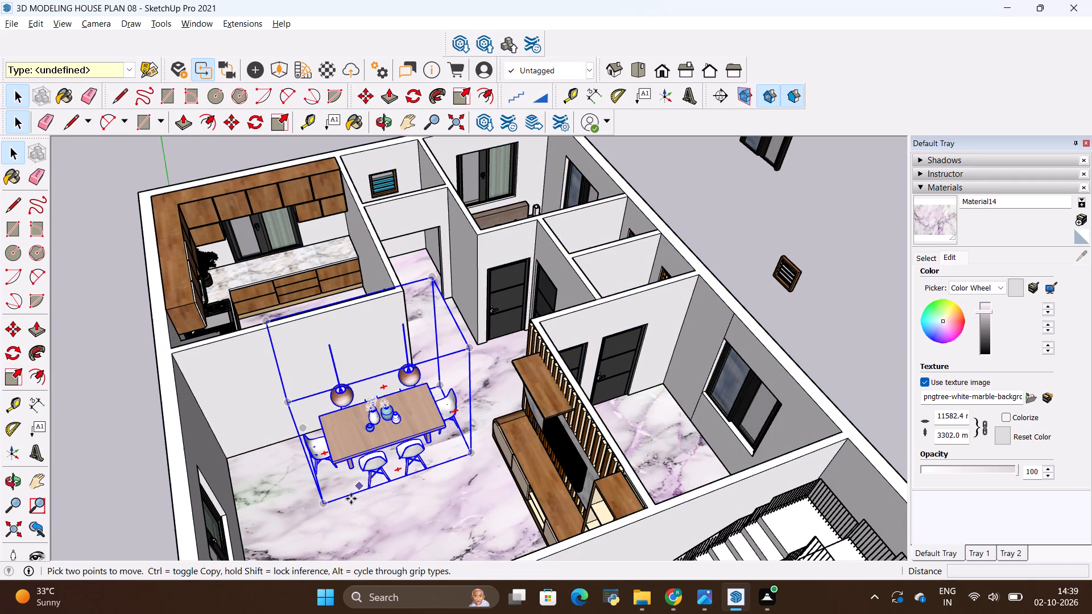
{"action": "left_click", "coordinate": [328, 505]}
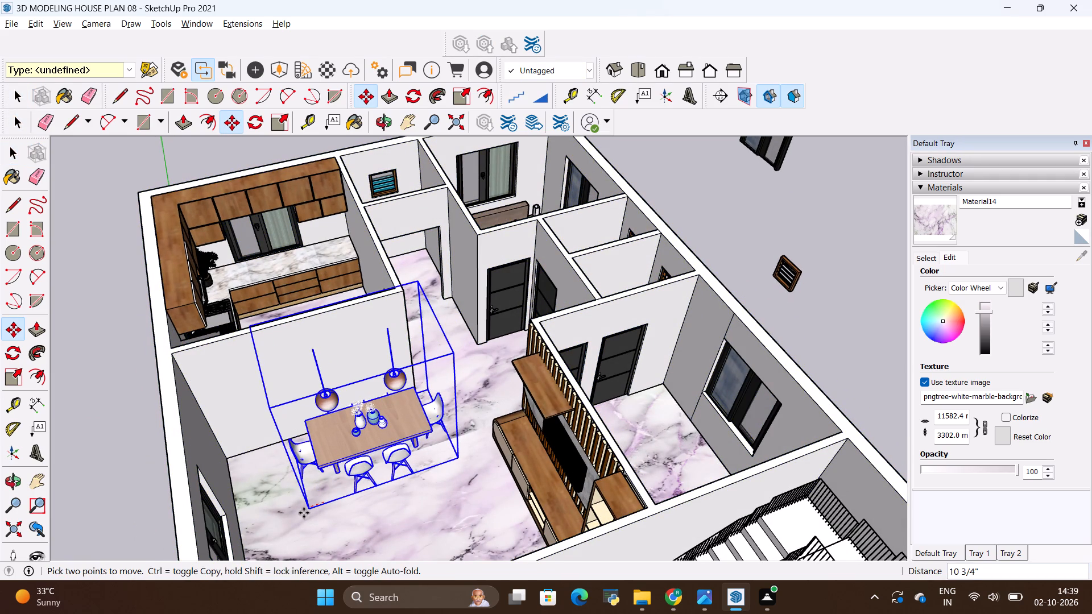
{"action": "left_click", "coordinate": [288, 516]}
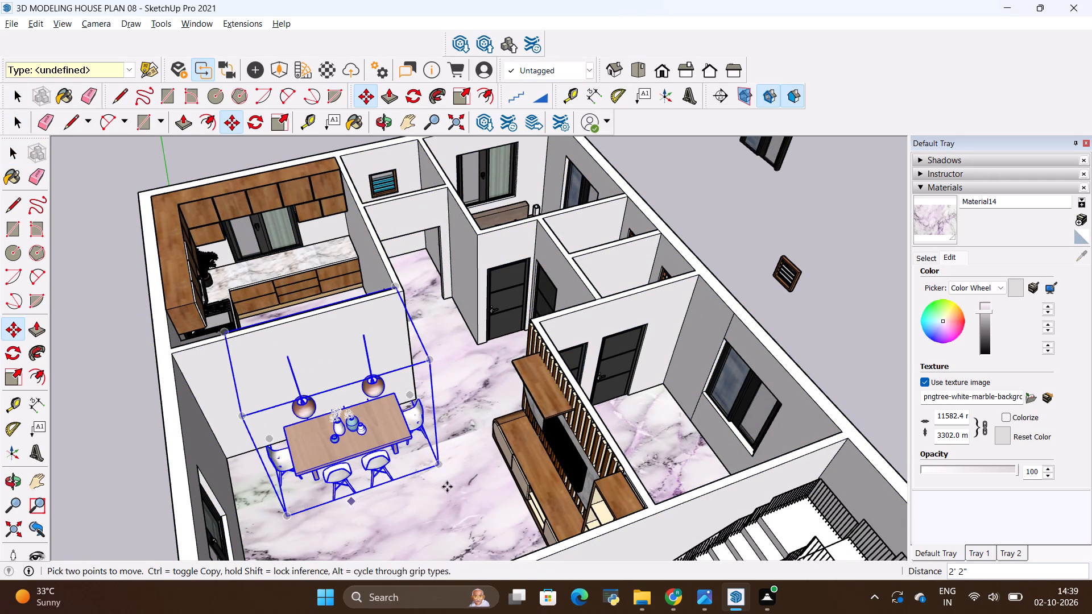
Move the dining set from its other bottom corner about 1' 6" back towards the TV unit.
{"action": "left_click", "coordinate": [440, 463]}
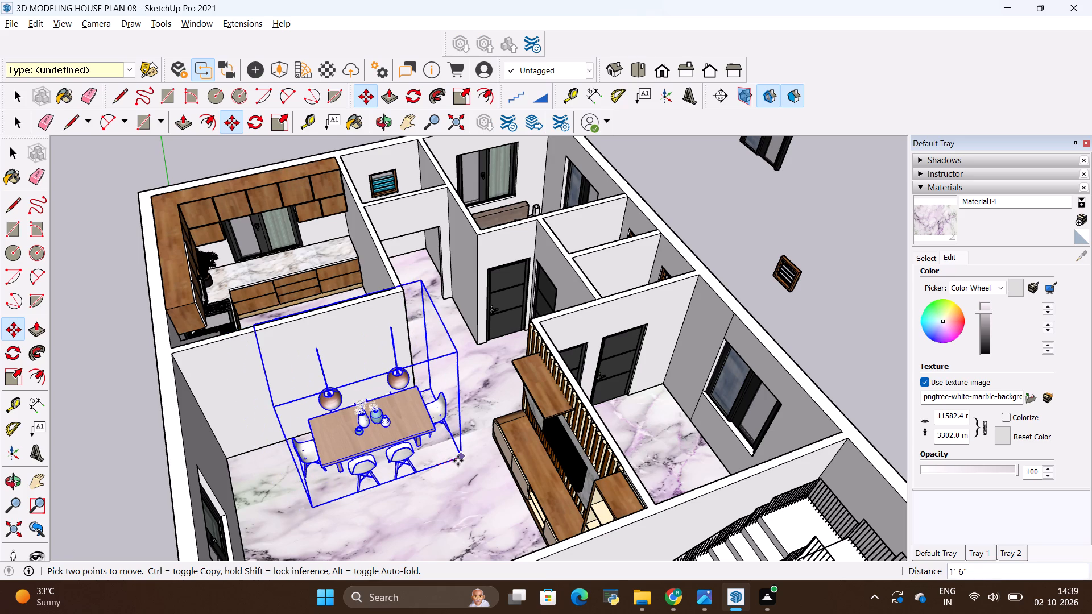
{"action": "left_click", "coordinate": [454, 460]}
{"action": "key", "text": "space"}
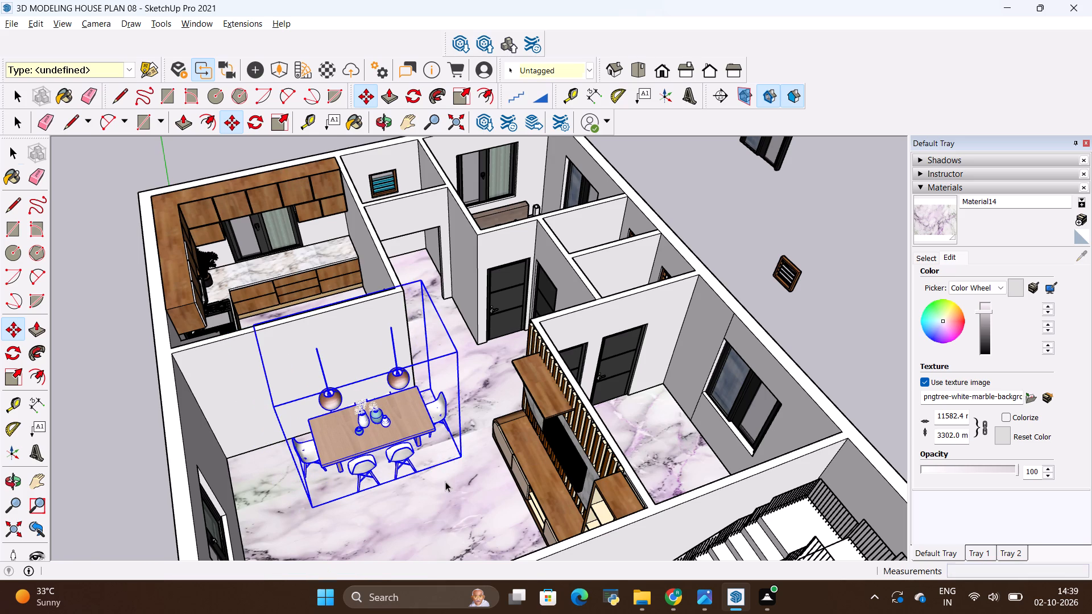
{"action": "left_click", "coordinate": [445, 482]}
Examine the dining set's fit in the living hall and the overall furnished layout from several angles.
{"action": "scroll", "coordinate": [400, 382], "scroll_direction": "down", "scroll_amount": 3}
{"action": "scroll", "coordinate": [405, 400], "scroll_direction": "up", "scroll_amount": 4}
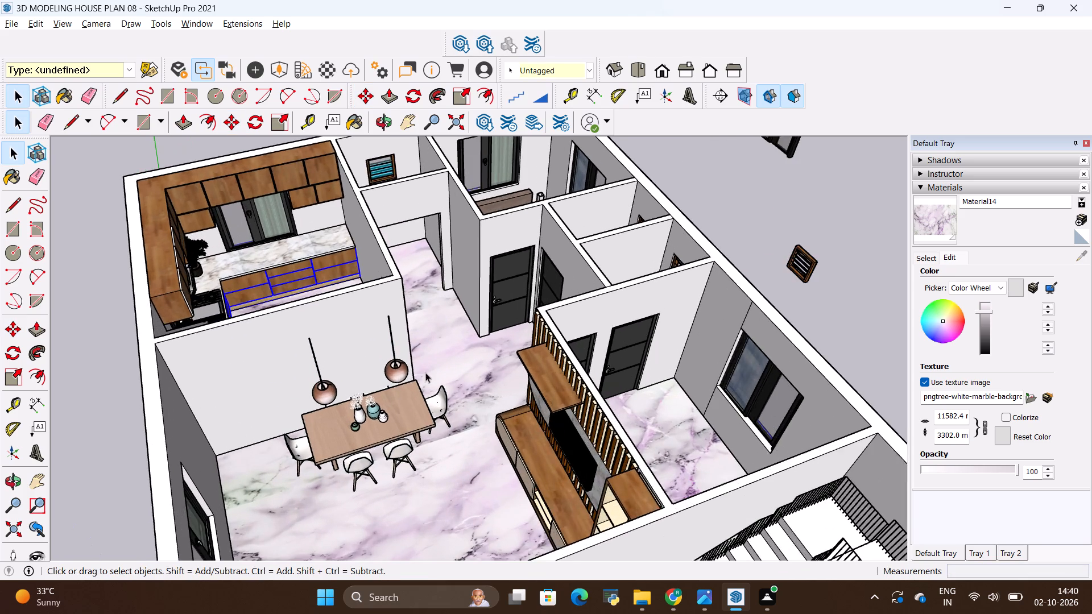
{"action": "scroll", "coordinate": [425, 372], "scroll_direction": "down", "scroll_amount": 7}
{"action": "middle_click_drag", "start_coordinate": [400, 419], "coordinate": [663, 368]}
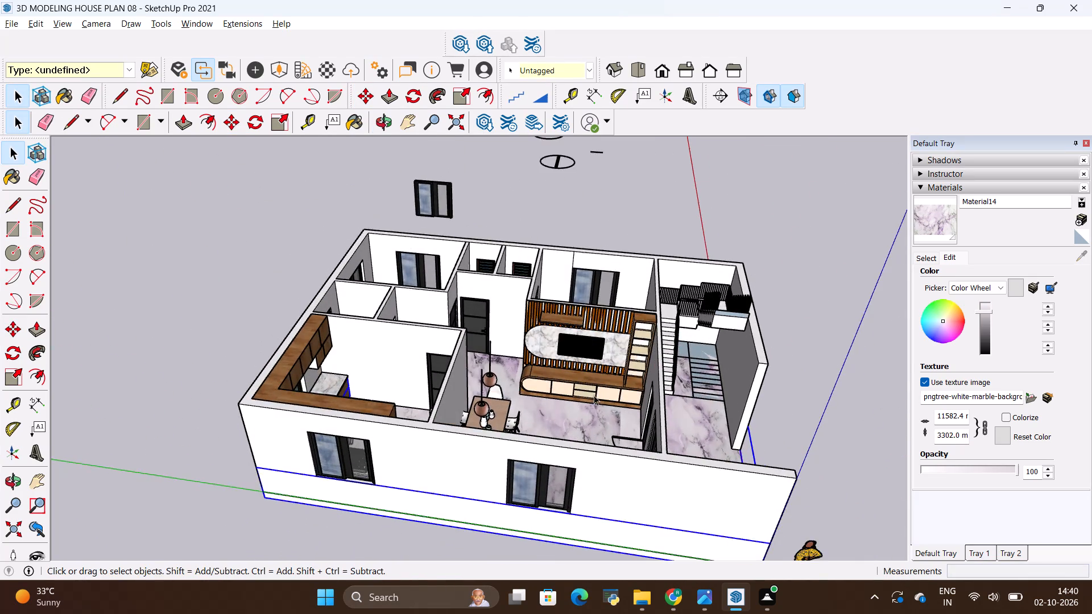
{"action": "scroll", "coordinate": [577, 405], "scroll_direction": "up", "scroll_amount": 12}
{"action": "scroll", "coordinate": [484, 404], "scroll_direction": "up", "scroll_amount": 5}
{"action": "scroll", "coordinate": [485, 404], "scroll_direction": "down", "scroll_amount": 3}
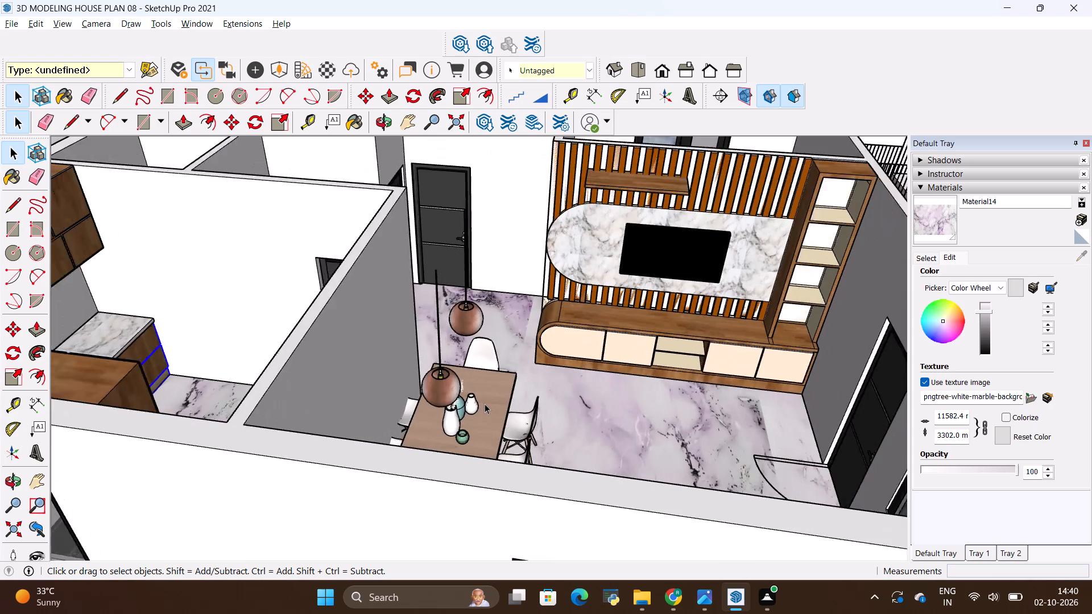
{"action": "scroll", "coordinate": [485, 404], "scroll_direction": "down", "scroll_amount": 7}
{"action": "middle_click_drag", "start_coordinate": [504, 409], "coordinate": [519, 492]}
{"action": "scroll", "coordinate": [519, 492], "scroll_direction": "down", "scroll_amount": 1}
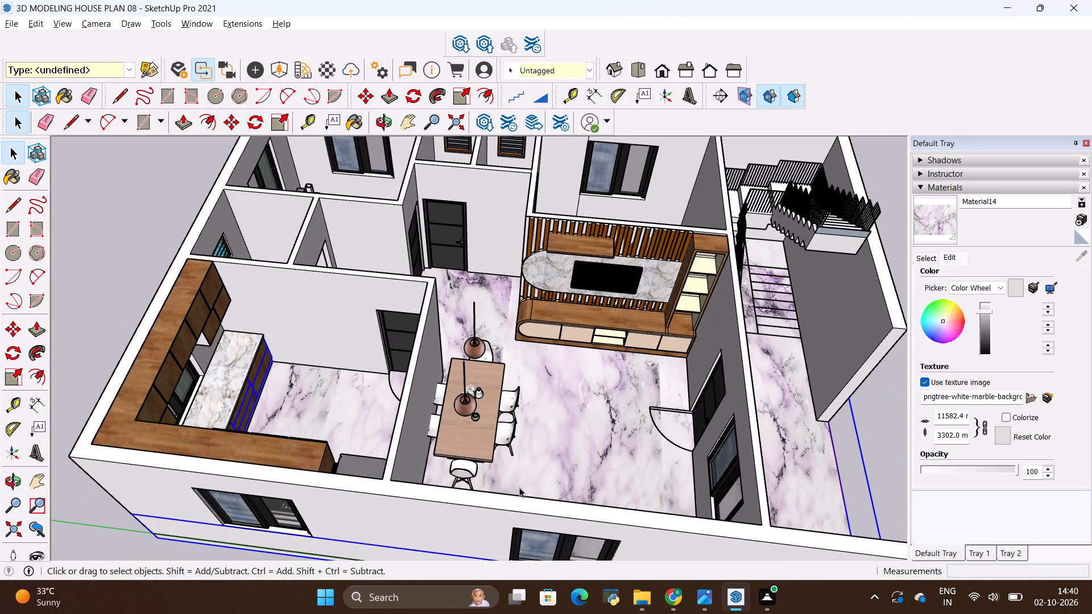
{"action": "scroll", "coordinate": [508, 474], "scroll_direction": "down", "scroll_amount": 4}
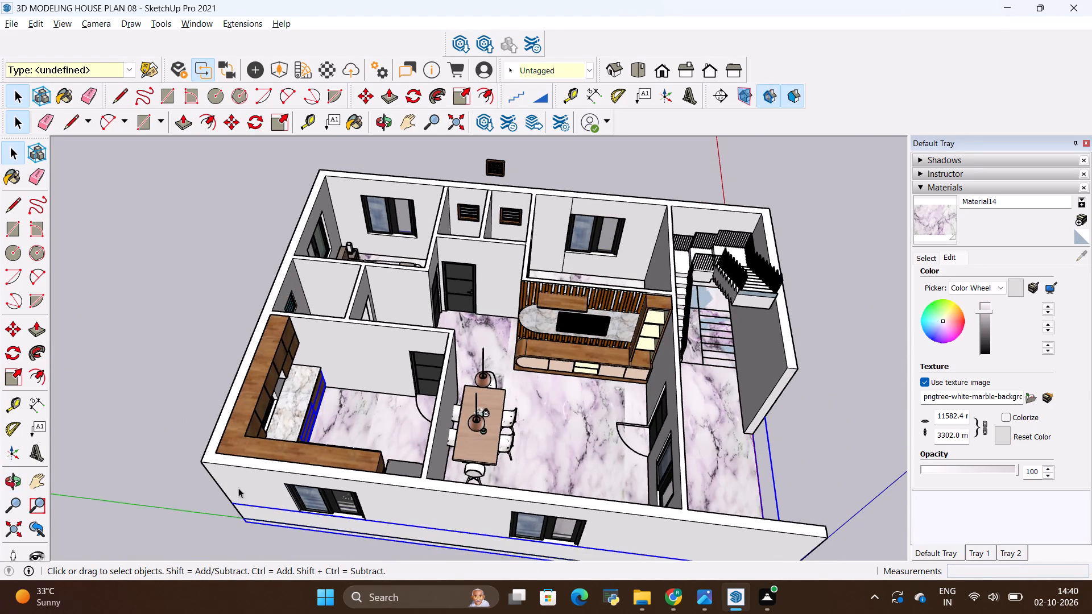
{"action": "scroll", "coordinate": [609, 508], "scroll_direction": "up", "scroll_amount": 5}
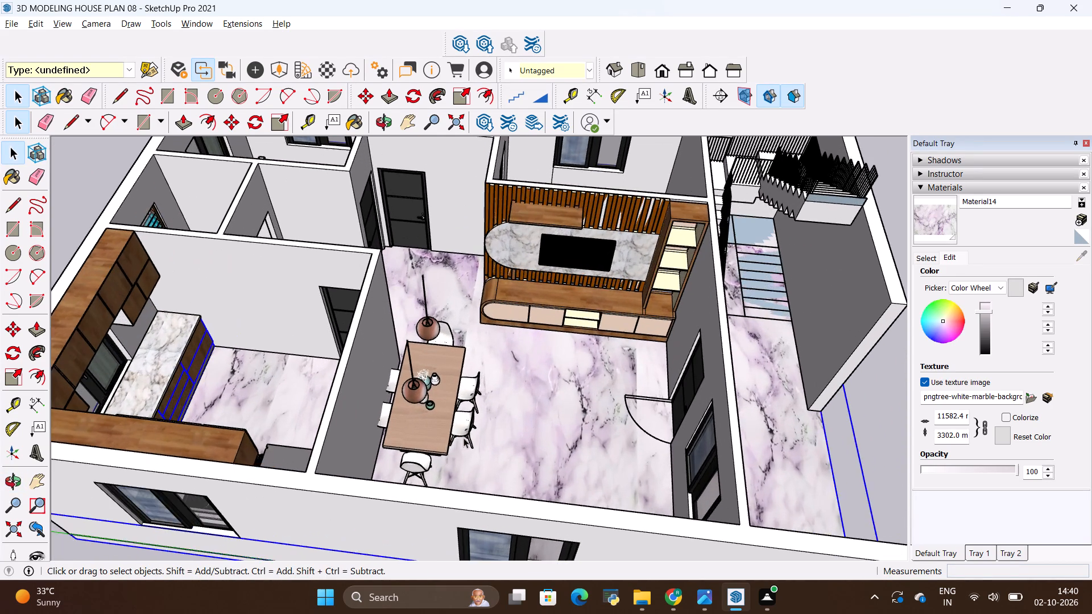
{"action": "scroll", "coordinate": [455, 433], "scroll_direction": "down", "scroll_amount": 3}
{"action": "middle_click_drag", "start_coordinate": [564, 450], "coordinate": [225, 391]}
{"action": "scroll", "coordinate": [351, 383], "scroll_direction": "down", "scroll_amount": 3}
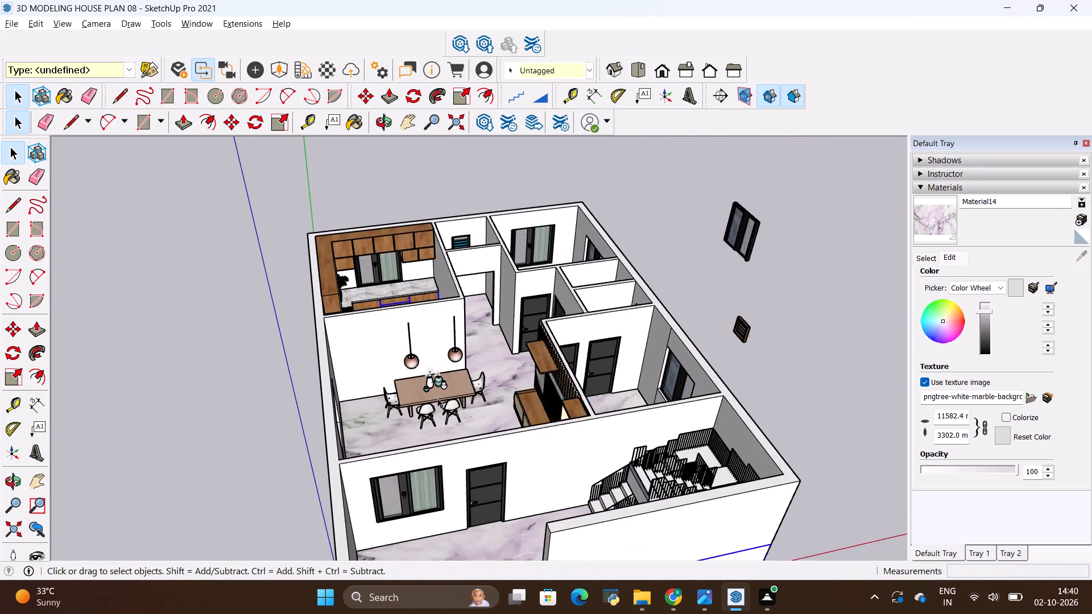
{"action": "middle_click_drag", "start_coordinate": [459, 404], "coordinate": [332, 445]}
Import the Senza sofa model from Downloads and place it on the open ground beside the house.
{"action": "left_click", "coordinate": [13, 27]}
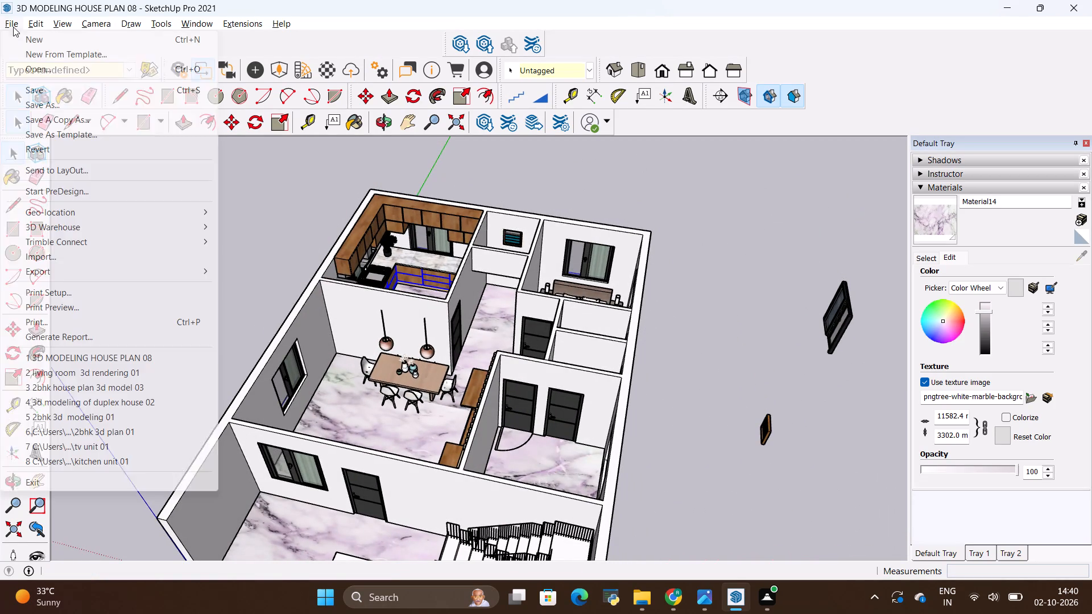
{"action": "left_click", "coordinate": [61, 262]}
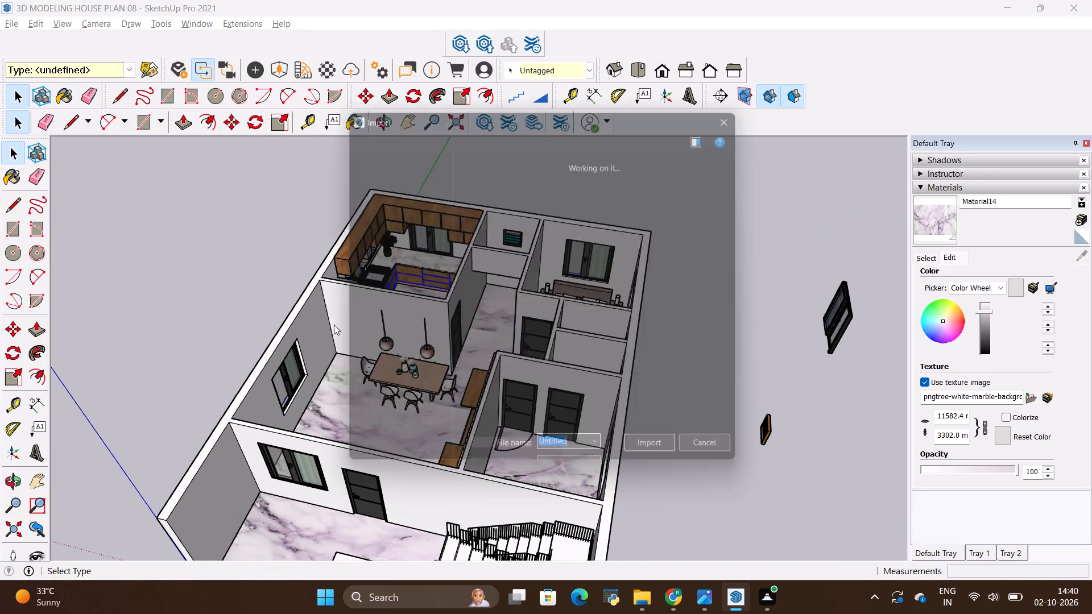
{"action": "left_click", "coordinate": [176, 175]}
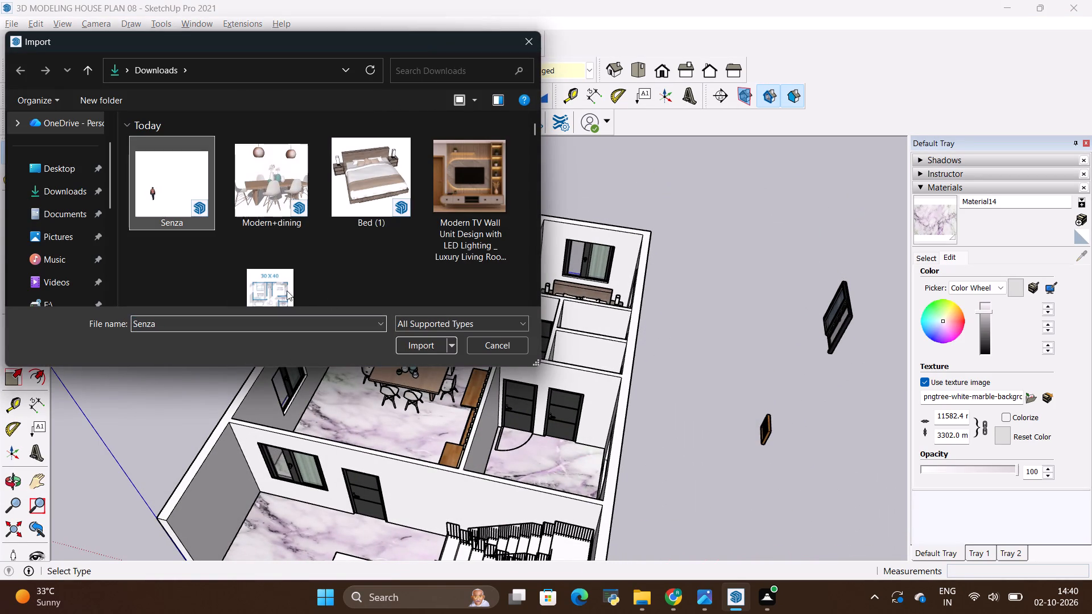
{"action": "left_click", "coordinate": [411, 348]}
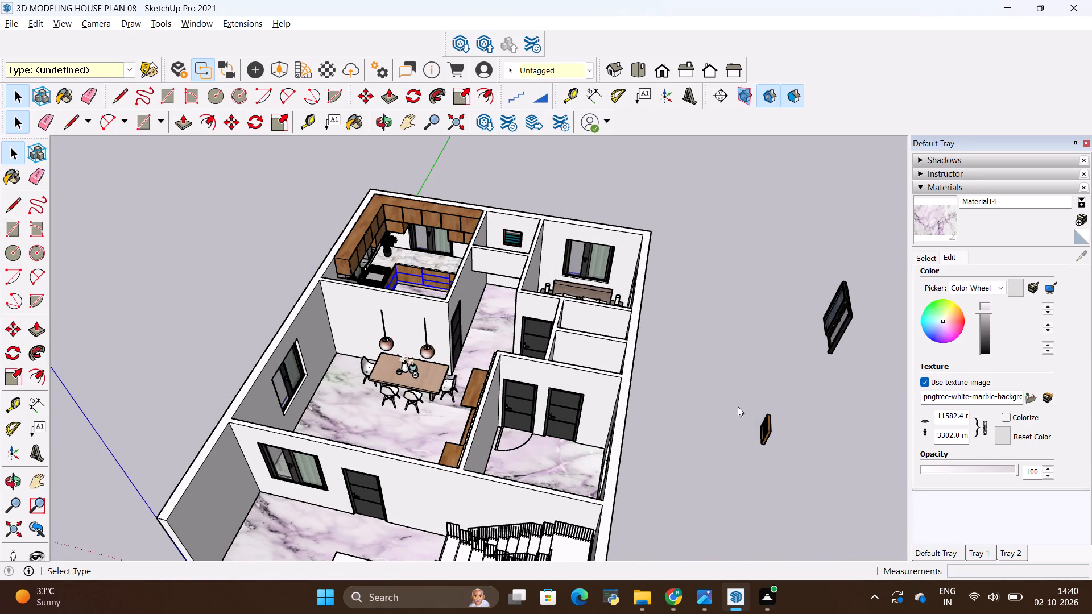
{"action": "scroll", "coordinate": [744, 401], "scroll_direction": "down", "scroll_amount": 2}
{"action": "left_click", "coordinate": [708, 363]}
{"action": "scroll", "coordinate": [683, 385], "scroll_direction": "down", "scroll_amount": 4}
{"action": "scroll", "coordinate": [672, 358], "scroll_direction": "up", "scroll_amount": 3}
{"action": "scroll", "coordinate": [750, 332], "scroll_direction": "down", "scroll_amount": 5}
{"action": "scroll", "coordinate": [689, 346], "scroll_direction": "down", "scroll_amount": 8}
{"action": "scroll", "coordinate": [216, 335], "scroll_direction": "up", "scroll_amount": 2}
{"action": "scroll", "coordinate": [423, 346], "scroll_direction": "down", "scroll_amount": 7}
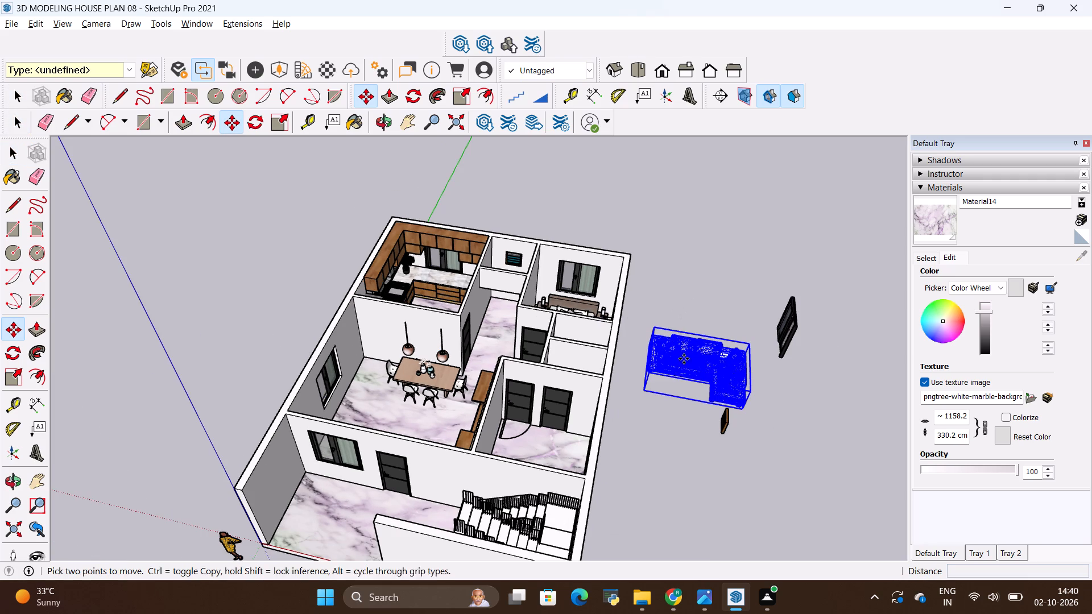
Move the imported sofa about 1' 6" closer to the house's side wall.
{"action": "left_click", "coordinate": [684, 299]}
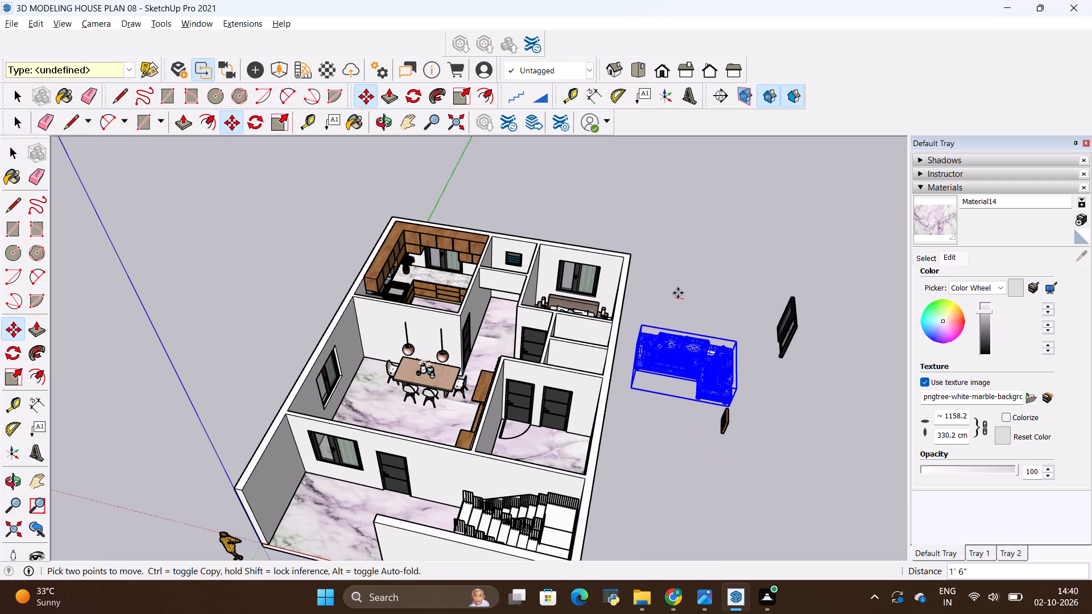
{"action": "left_click", "coordinate": [679, 291]}
{"action": "key", "text": "space"}
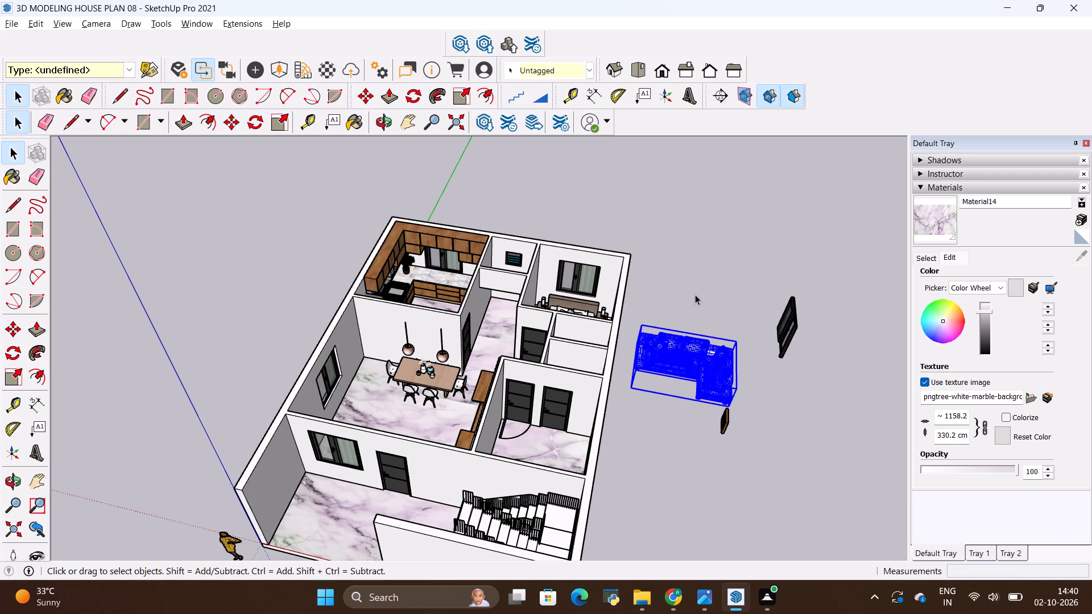
{"action": "left_click", "coordinate": [695, 294]}
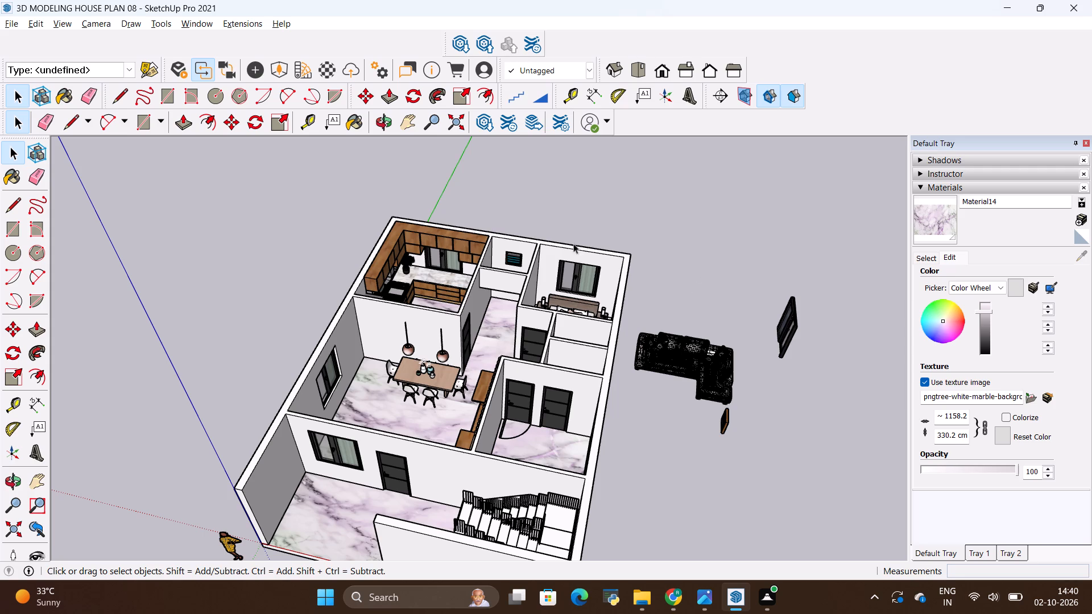
Examine the living hall around the dining set and TV unit against the L-shaped sofa outside the house.
{"action": "scroll", "coordinate": [407, 275], "scroll_direction": "down", "scroll_amount": 3}
{"action": "scroll", "coordinate": [547, 260], "scroll_direction": "up", "scroll_amount": 3}
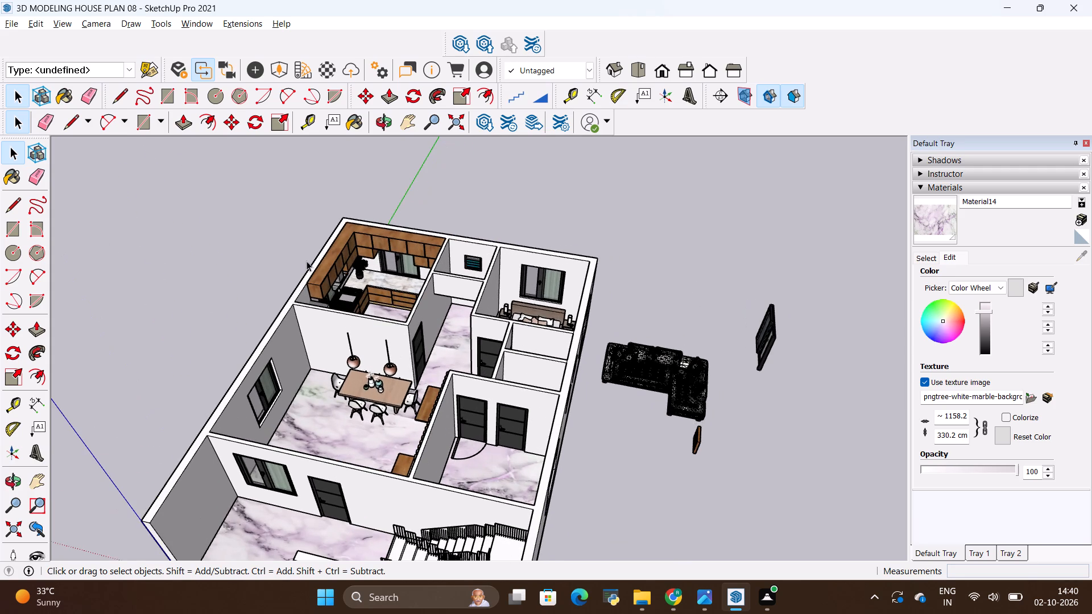
{"action": "scroll", "coordinate": [307, 261], "scroll_direction": "up", "scroll_amount": 1}
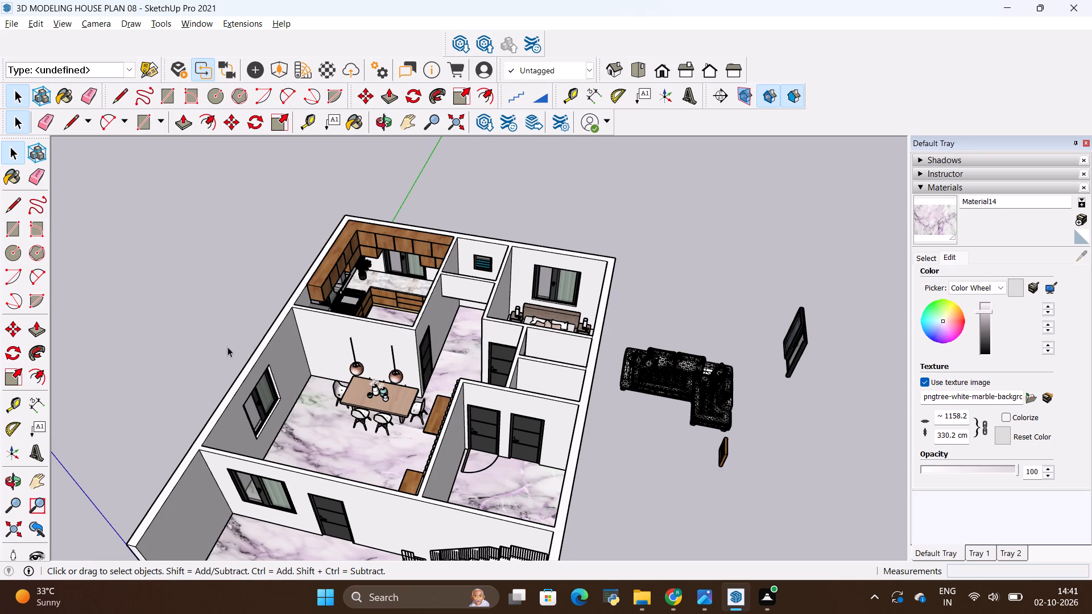
{"action": "scroll", "coordinate": [148, 392], "scroll_direction": "down", "scroll_amount": 3}
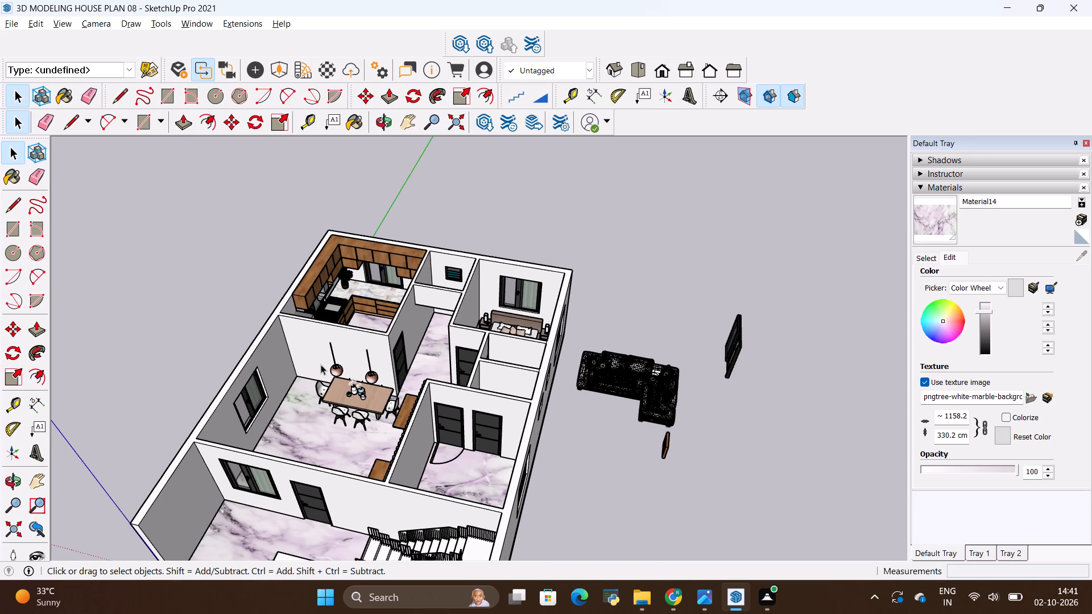
{"action": "scroll", "coordinate": [322, 381], "scroll_direction": "up", "scroll_amount": 4}
{"action": "scroll", "coordinate": [328, 395], "scroll_direction": "down", "scroll_amount": 4}
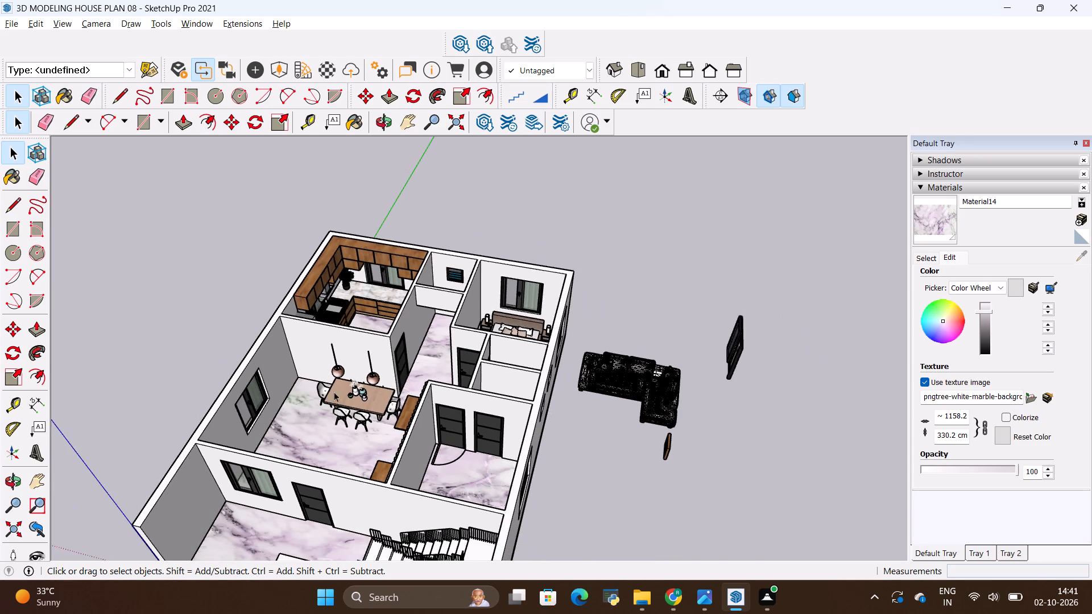
{"action": "scroll", "coordinate": [604, 370], "scroll_direction": "up", "scroll_amount": 4}
{"action": "scroll", "coordinate": [648, 384], "scroll_direction": "down", "scroll_amount": 1}
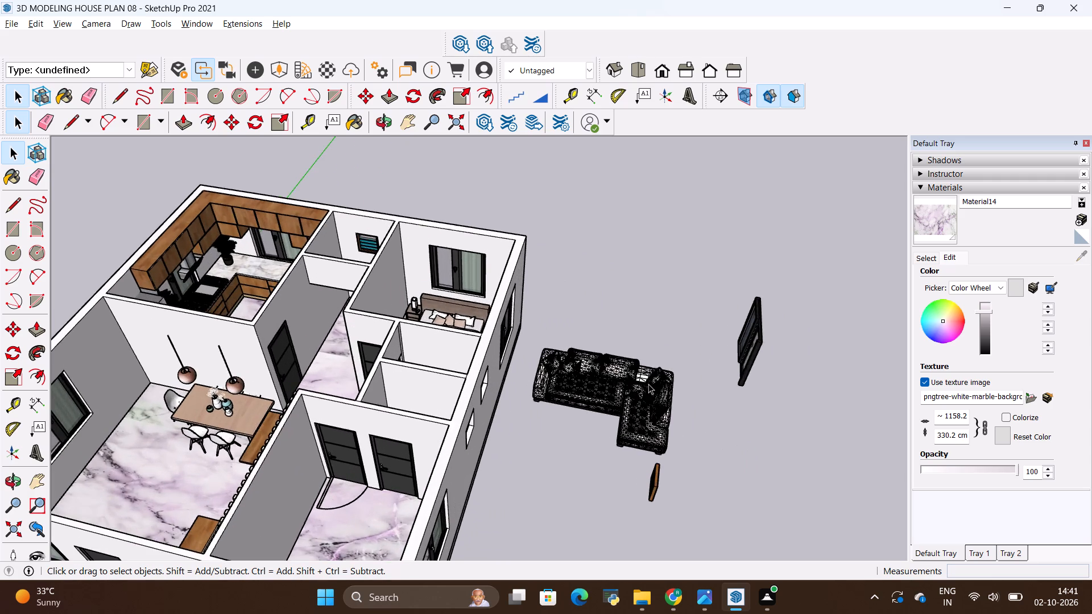
{"action": "scroll", "coordinate": [648, 384], "scroll_direction": "down", "scroll_amount": 2}
Rotate the L-shaped sofa 90 degrees on the ground plane about a point near its bottom corner.
{"action": "left_click", "coordinate": [646, 389]}
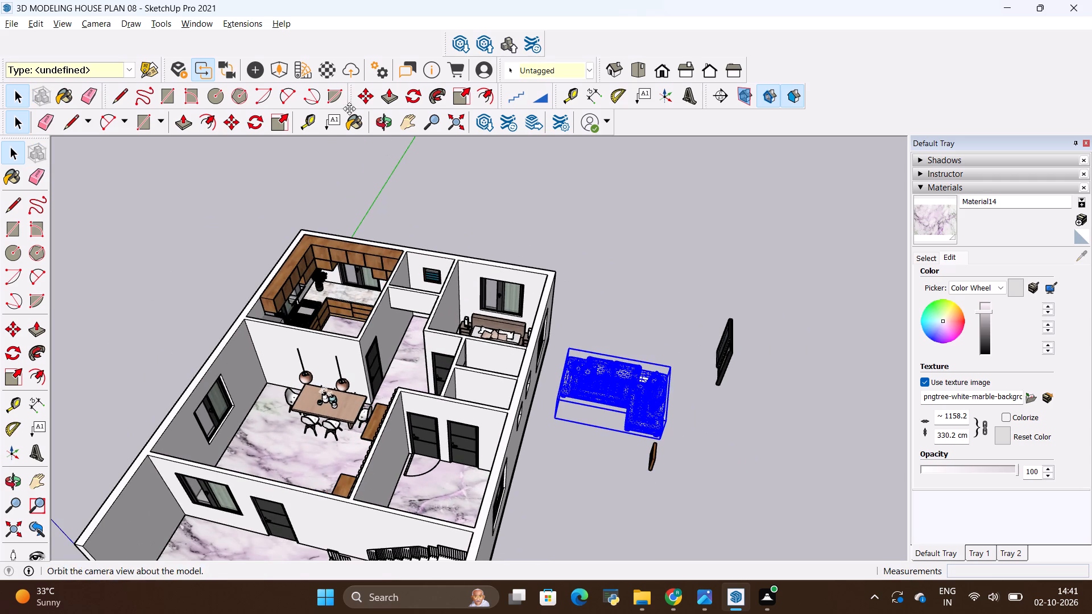
{"action": "left_click", "coordinate": [413, 91]}
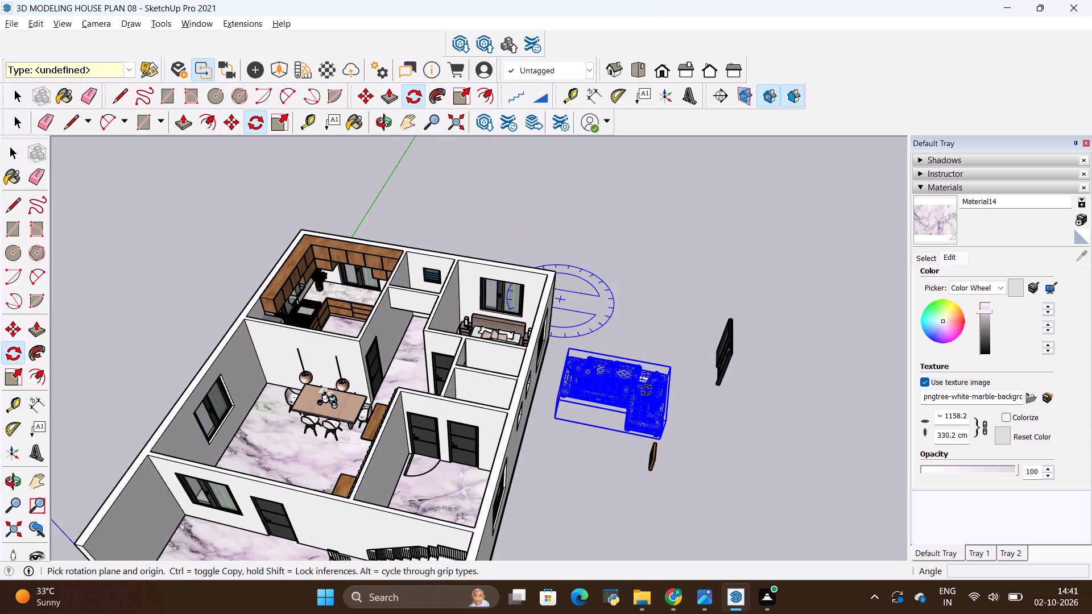
{"action": "scroll", "coordinate": [562, 449], "scroll_direction": "up", "scroll_amount": 3}
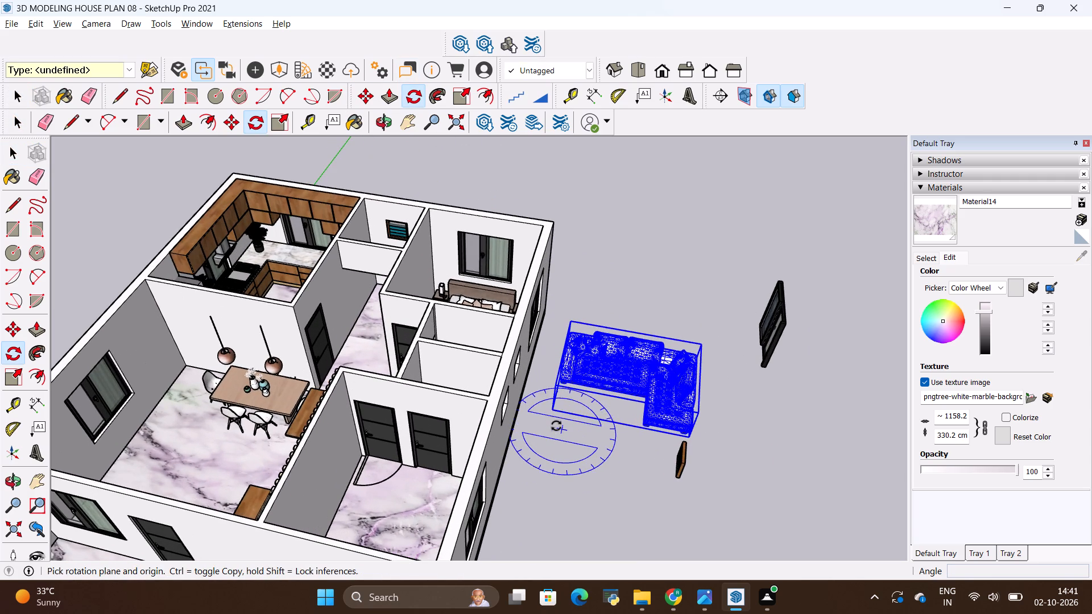
{"action": "left_click", "coordinate": [552, 424]}
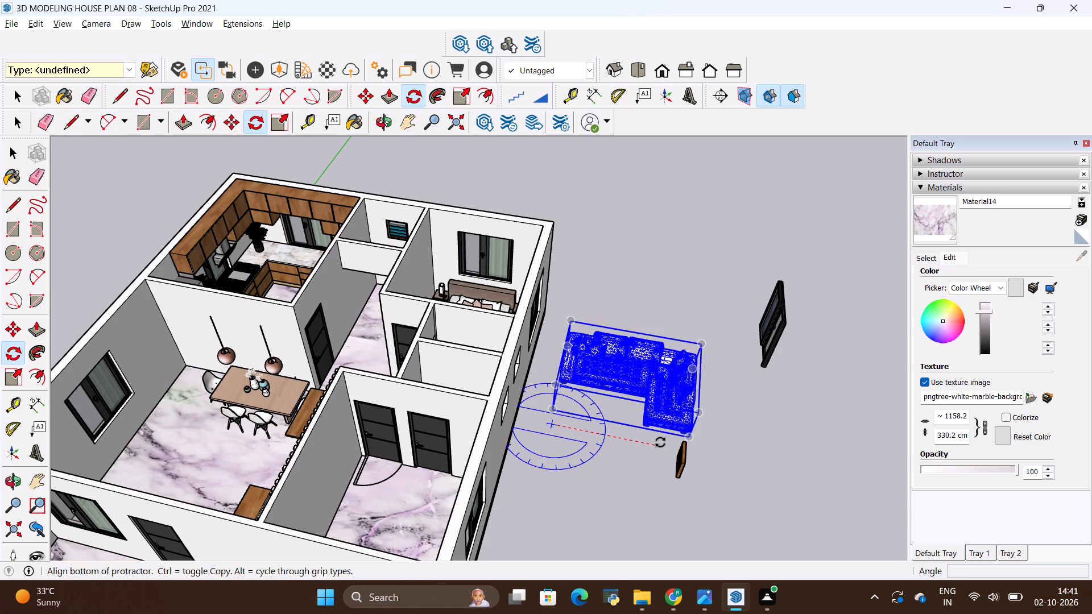
{"action": "left_click", "coordinate": [660, 442]}
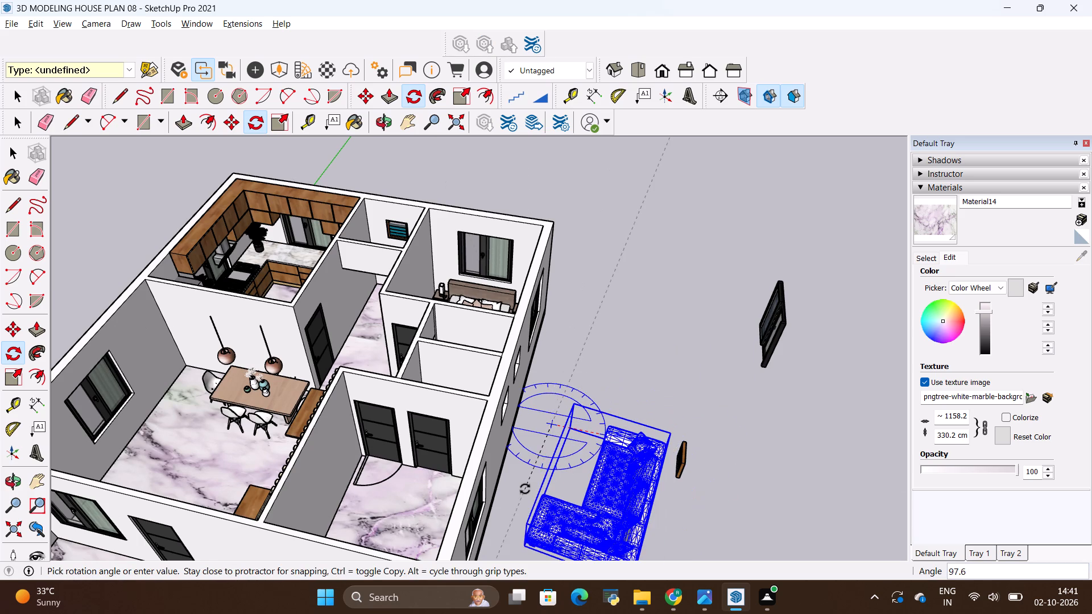
{"action": "left_click", "coordinate": [609, 190]}
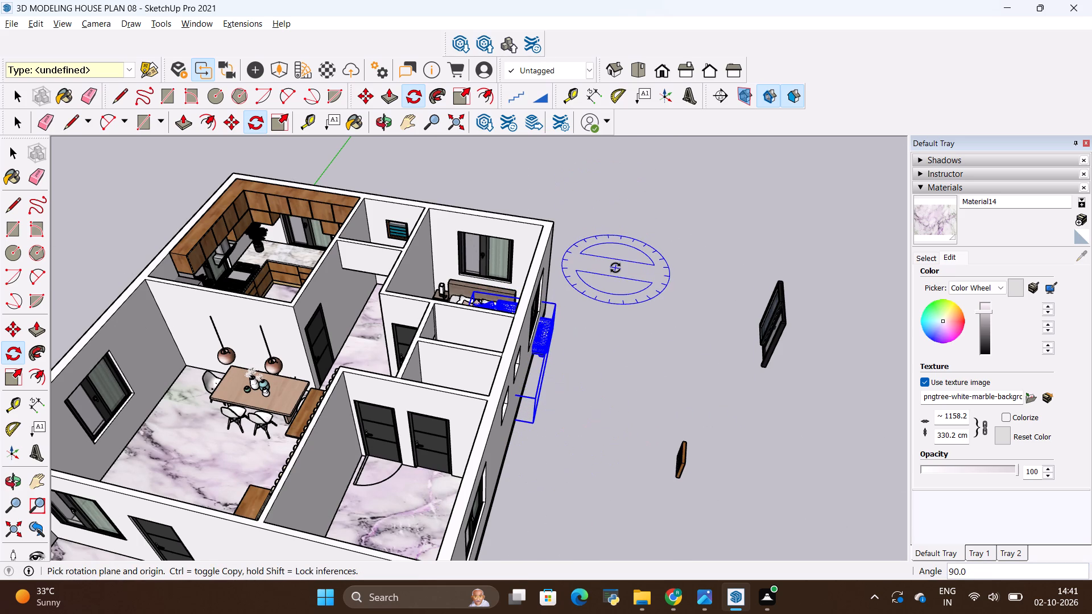
{"action": "key", "text": "space"}
{"action": "left_click", "coordinate": [570, 325]}
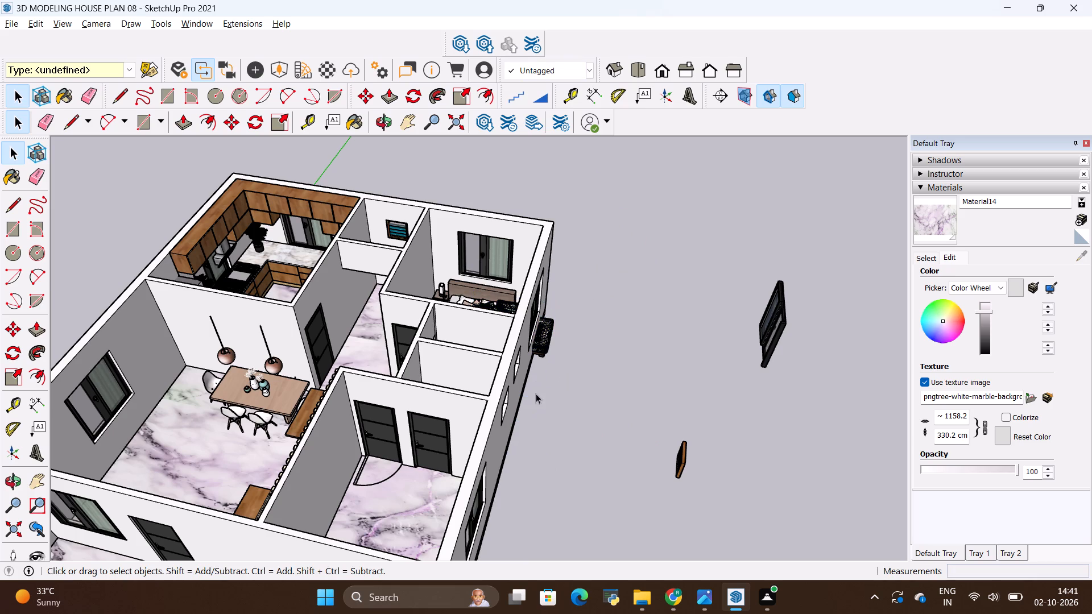
Move the rotated sofa by its bottom corner about 14' 1 1/2" out of the bedroom side to clear ground outside the house.
{"action": "left_click", "coordinate": [547, 335]}
{"action": "key", "text": "m"}
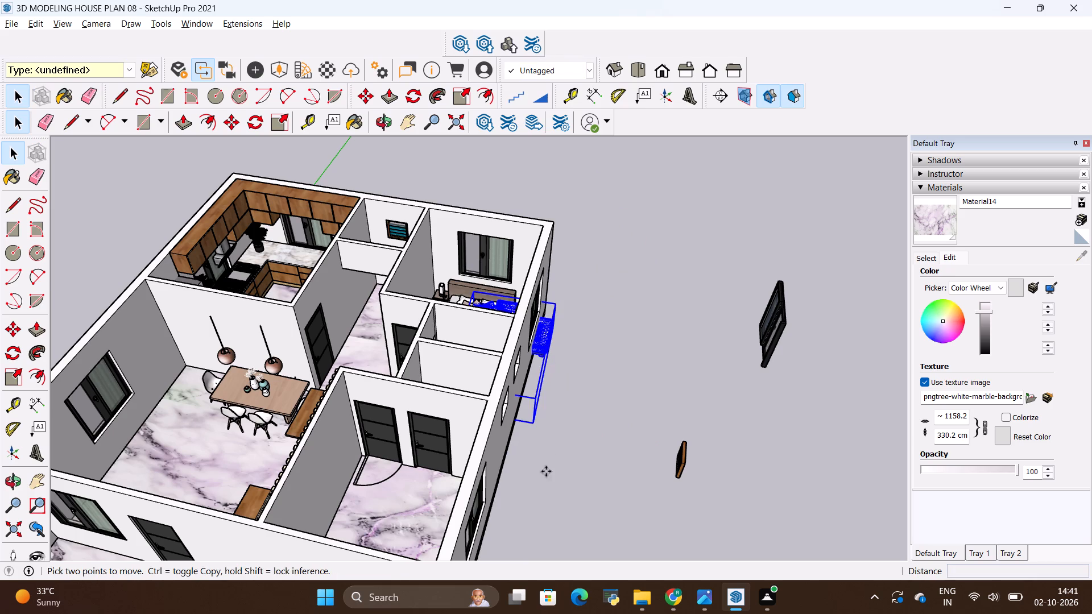
{"action": "left_click", "coordinate": [533, 422]}
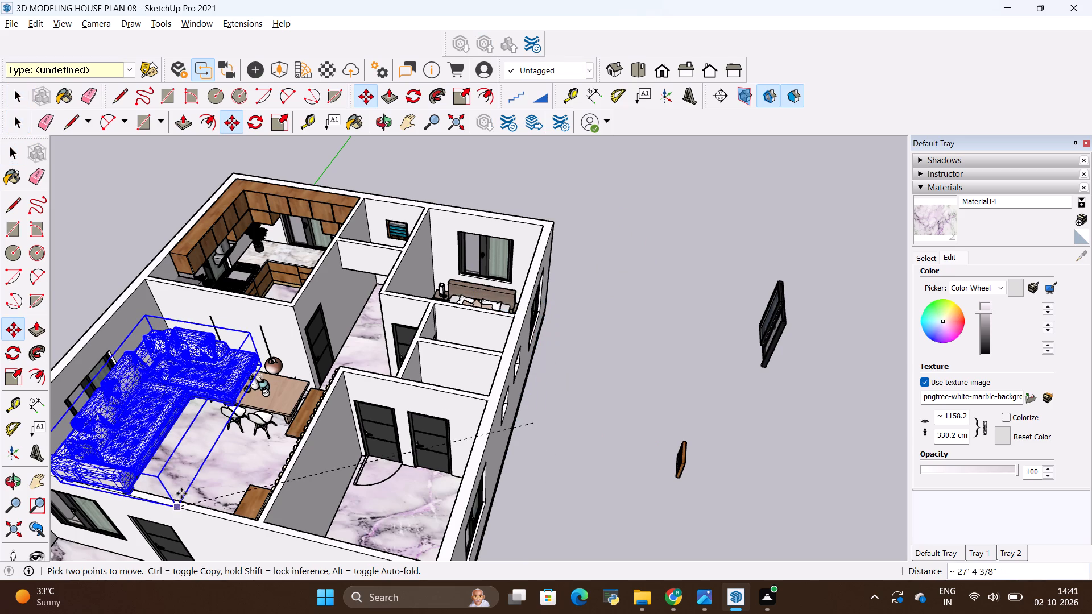
{"action": "scroll", "coordinate": [229, 465], "scroll_direction": "down", "scroll_amount": 4}
{"action": "scroll", "coordinate": [418, 353], "scroll_direction": "down", "scroll_amount": 4}
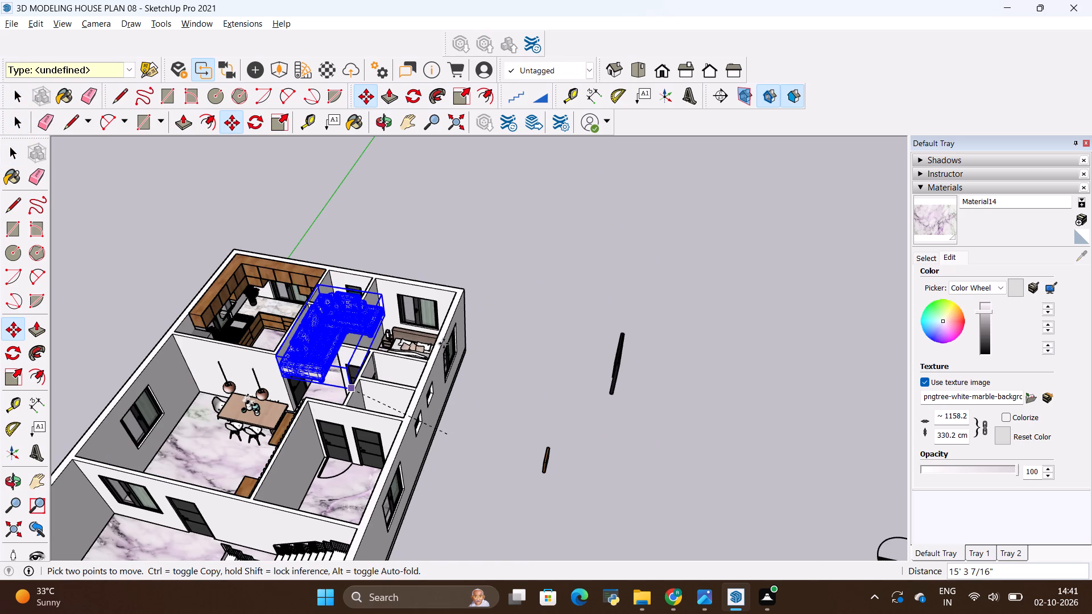
{"action": "scroll", "coordinate": [469, 314], "scroll_direction": "down", "scroll_amount": 3}
{"action": "middle_click_drag", "start_coordinate": [333, 391], "coordinate": [325, 538]}
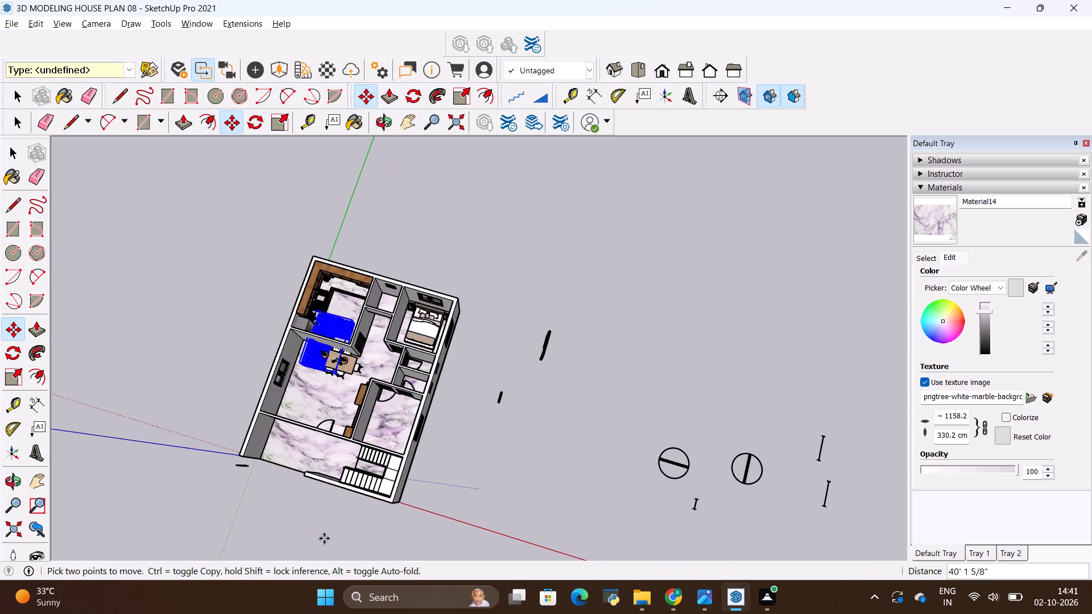
{"action": "scroll", "coordinate": [328, 417], "scroll_direction": "up", "scroll_amount": 8}
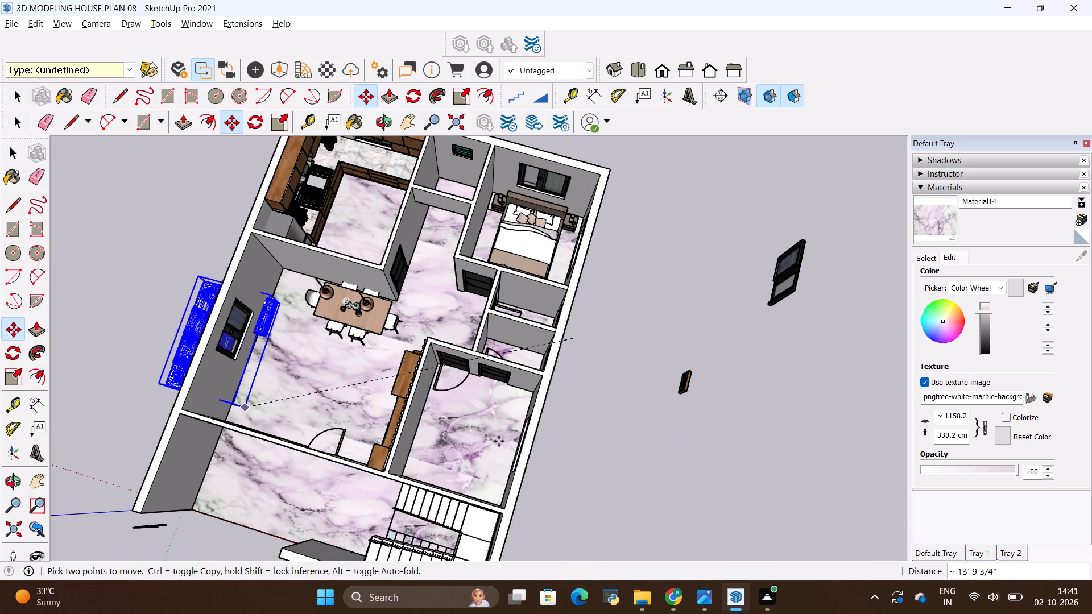
{"action": "left_click", "coordinate": [651, 458]}
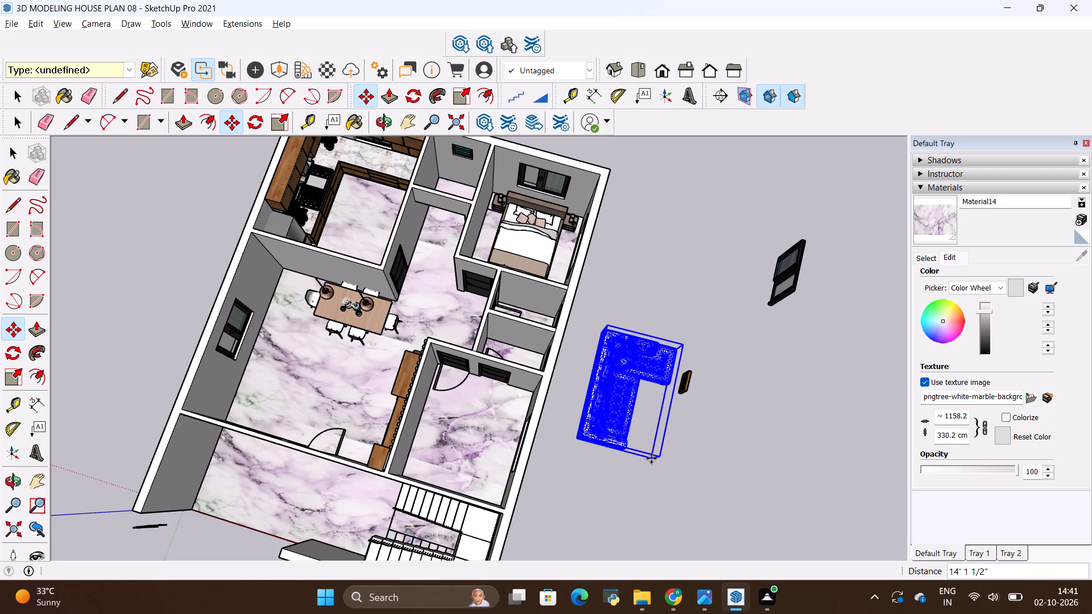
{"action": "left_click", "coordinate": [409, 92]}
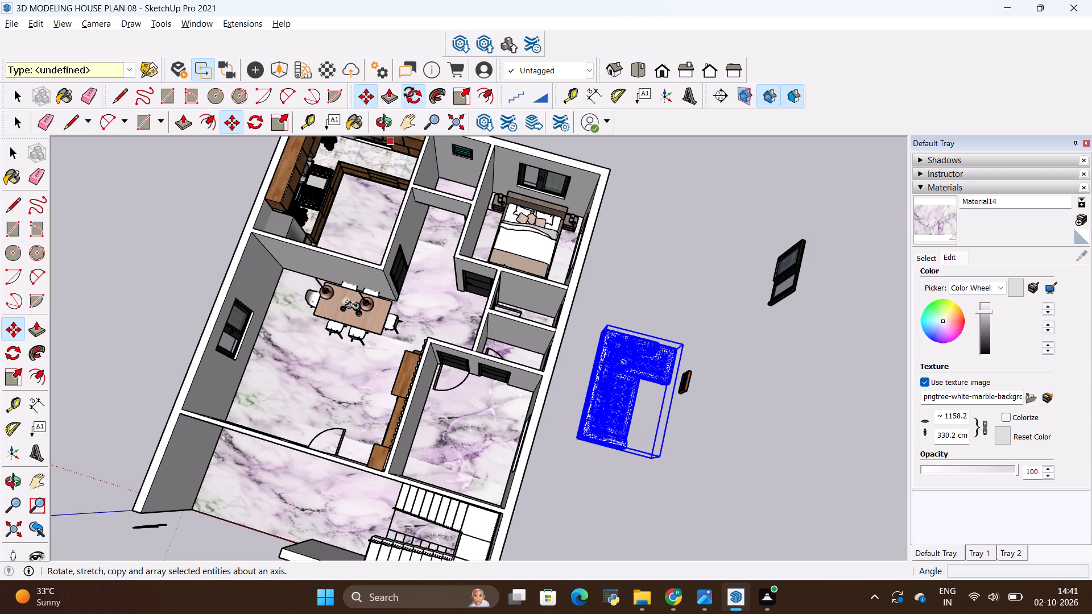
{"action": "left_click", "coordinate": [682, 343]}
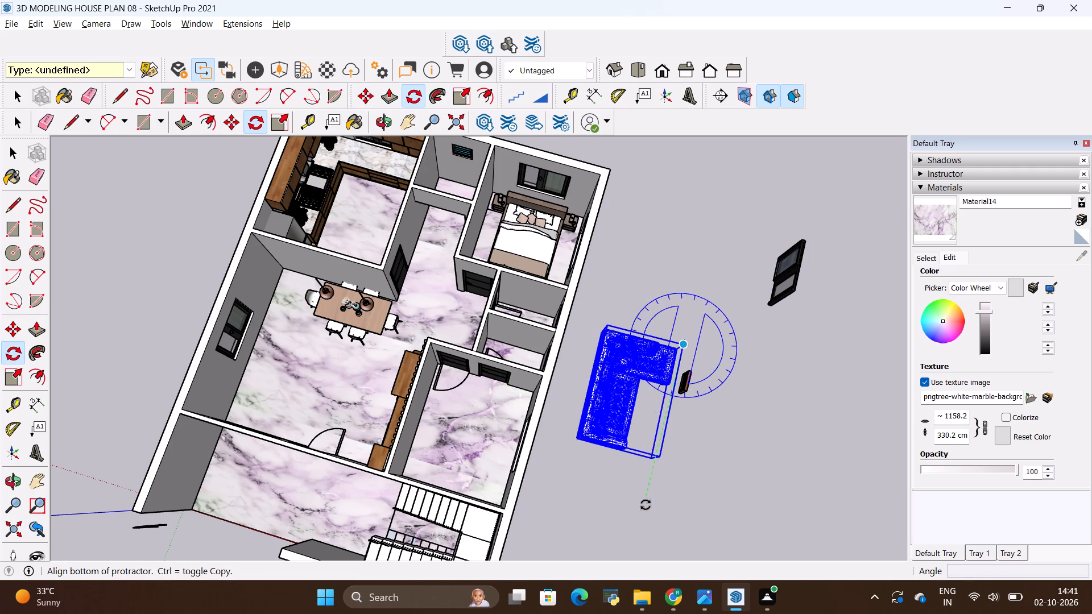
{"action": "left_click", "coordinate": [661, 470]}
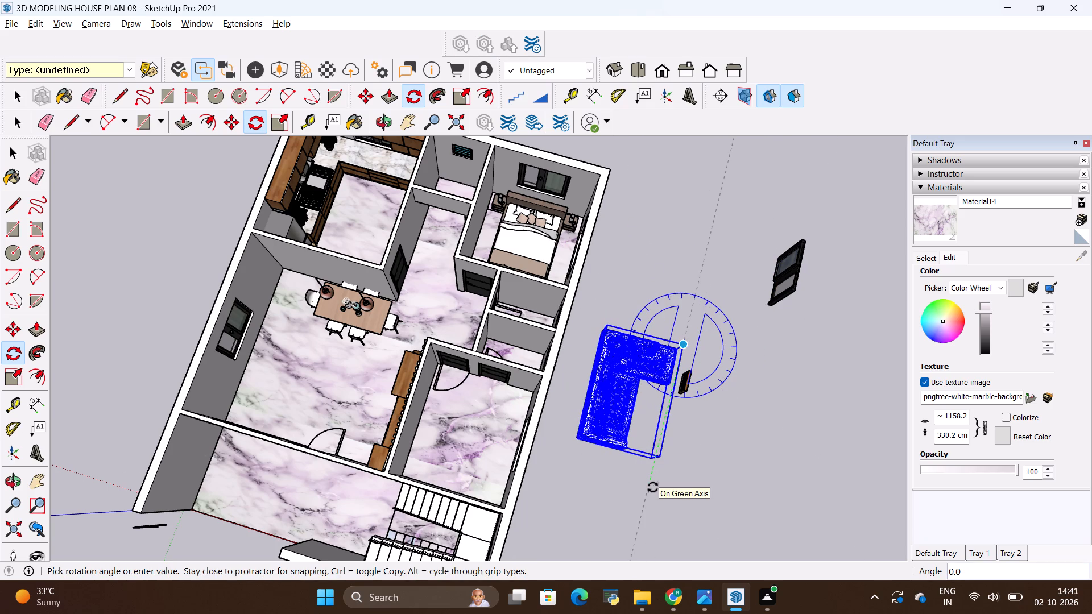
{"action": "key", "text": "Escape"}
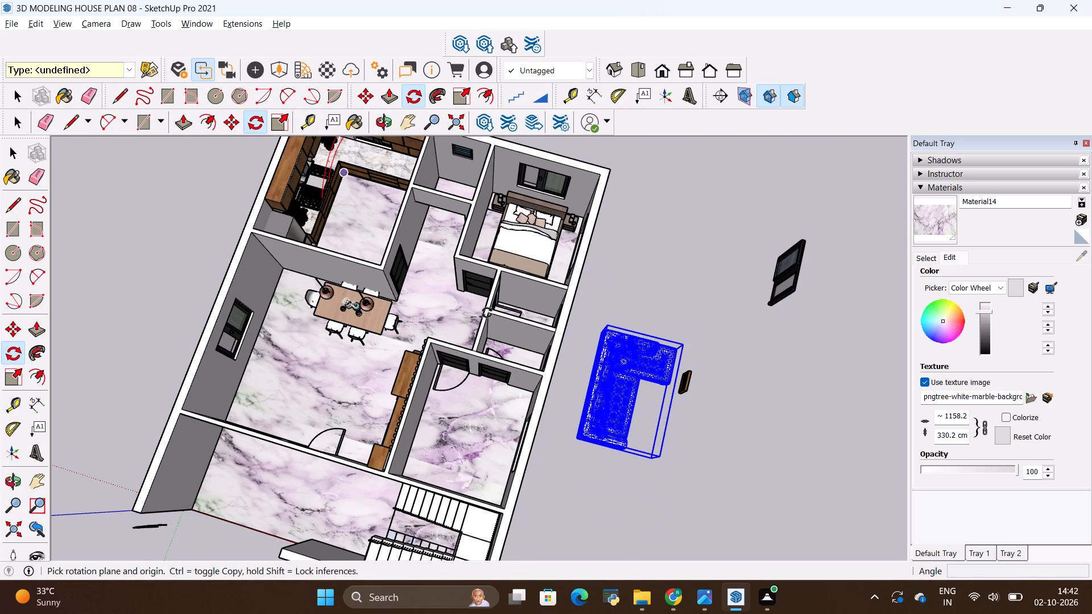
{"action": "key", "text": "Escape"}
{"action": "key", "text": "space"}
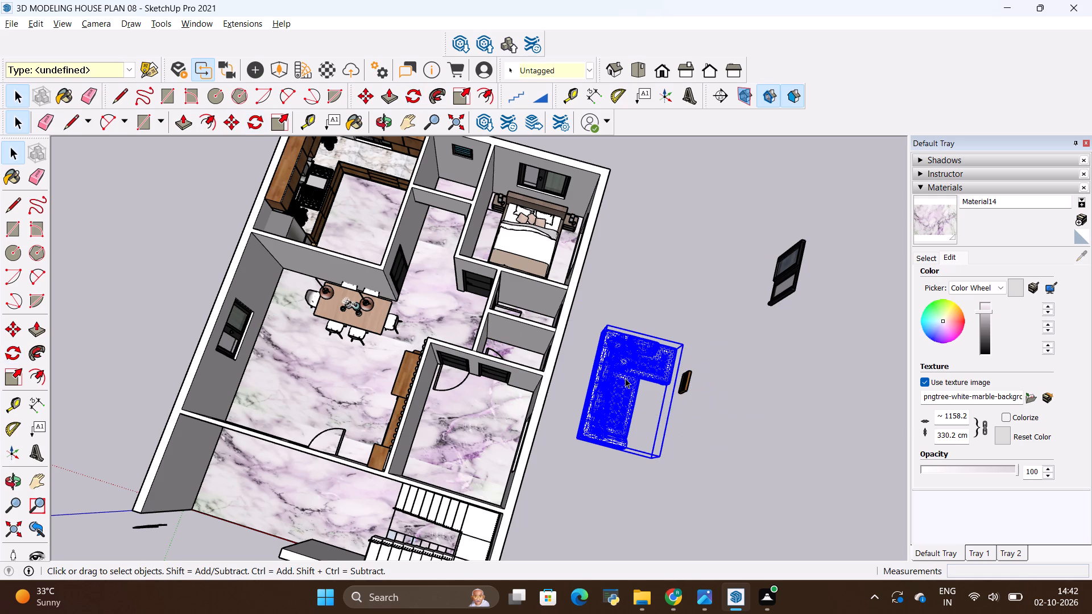
Move the L-shaped sofa by its bottom corner about 34' 5 3/4" into the living hall, against the window wall near the entrance.
{"action": "left_click", "coordinate": [625, 378]}
{"action": "key", "text": "space"}
{"action": "left_click", "coordinate": [624, 280]}
{"action": "left_click", "coordinate": [627, 372]}
{"action": "scroll", "coordinate": [611, 395], "scroll_direction": "up", "scroll_amount": 2}
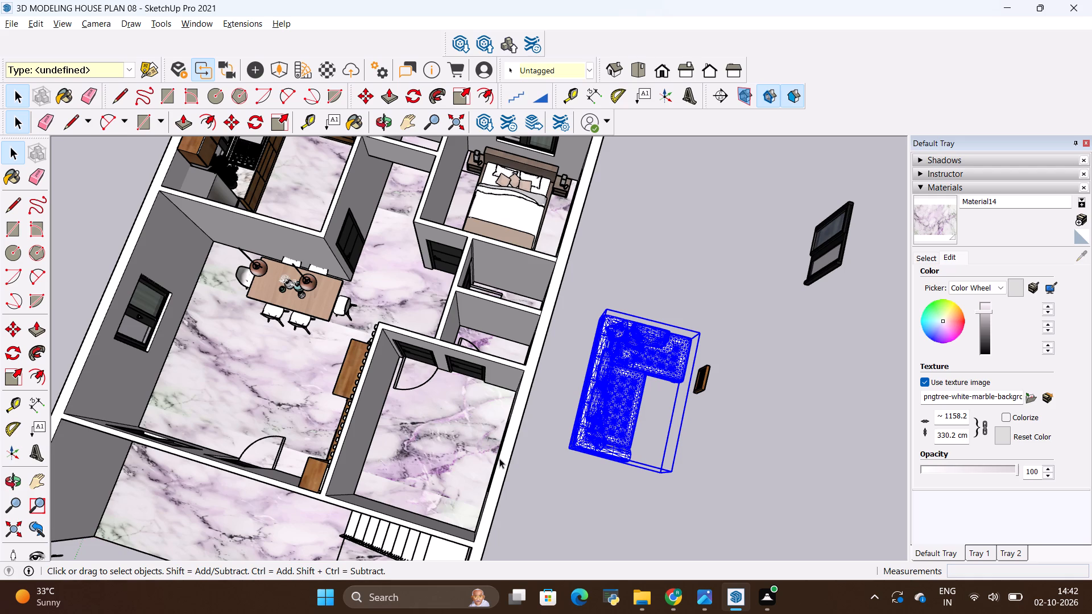
{"action": "middle_click_drag", "start_coordinate": [590, 461], "coordinate": [667, 383]}
{"action": "key", "text": "m"}
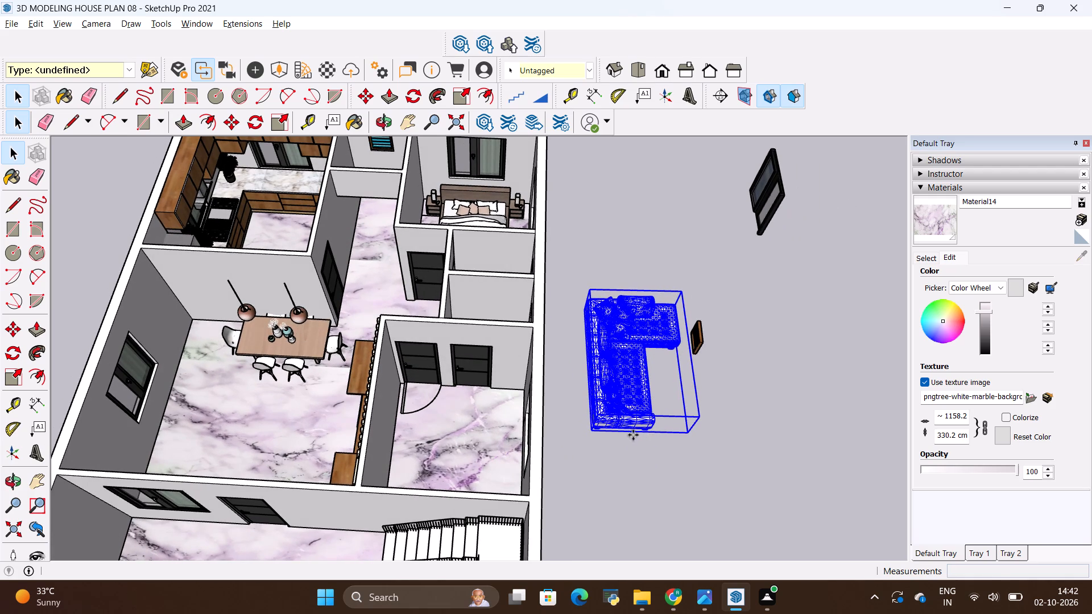
{"action": "left_click", "coordinate": [592, 434]}
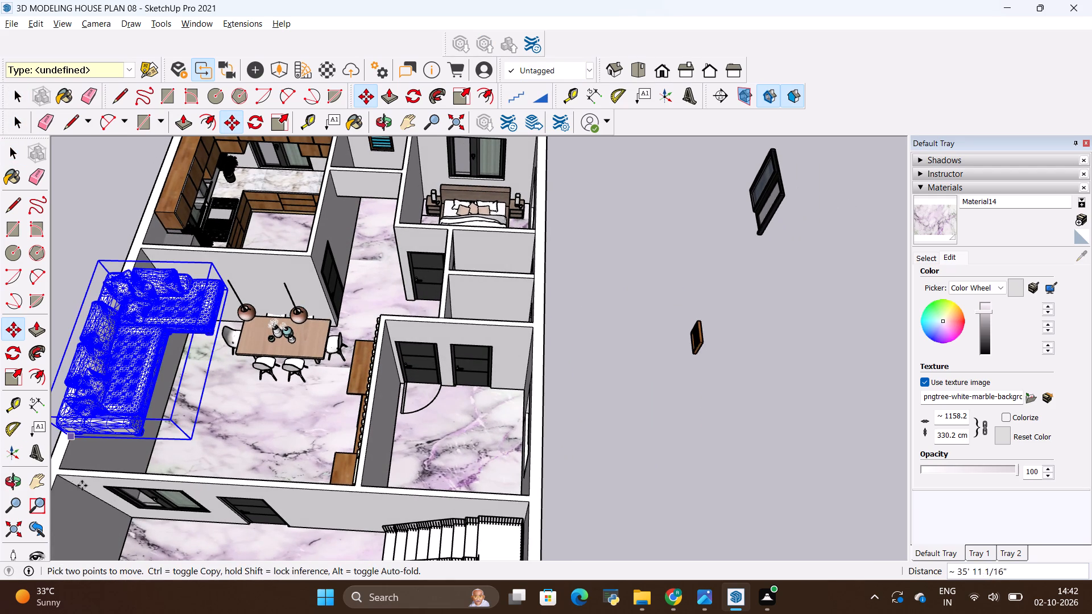
{"action": "scroll", "coordinate": [121, 495], "scroll_direction": "up", "scroll_amount": 10}
{"action": "middle_click_drag", "start_coordinate": [221, 443], "coordinate": [192, 492]}
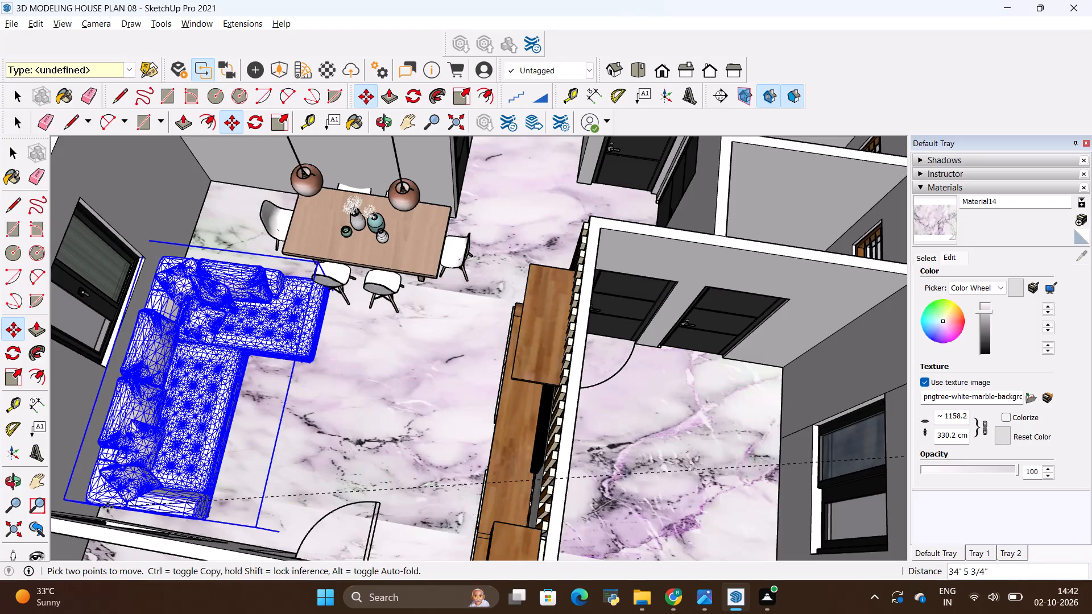
{"action": "left_click", "coordinate": [108, 507]}
Examine how the placed sofa sits on the living hall floor and how much space separates it from the dining set.
{"action": "middle_click_drag", "start_coordinate": [300, 488], "coordinate": [129, 335]}
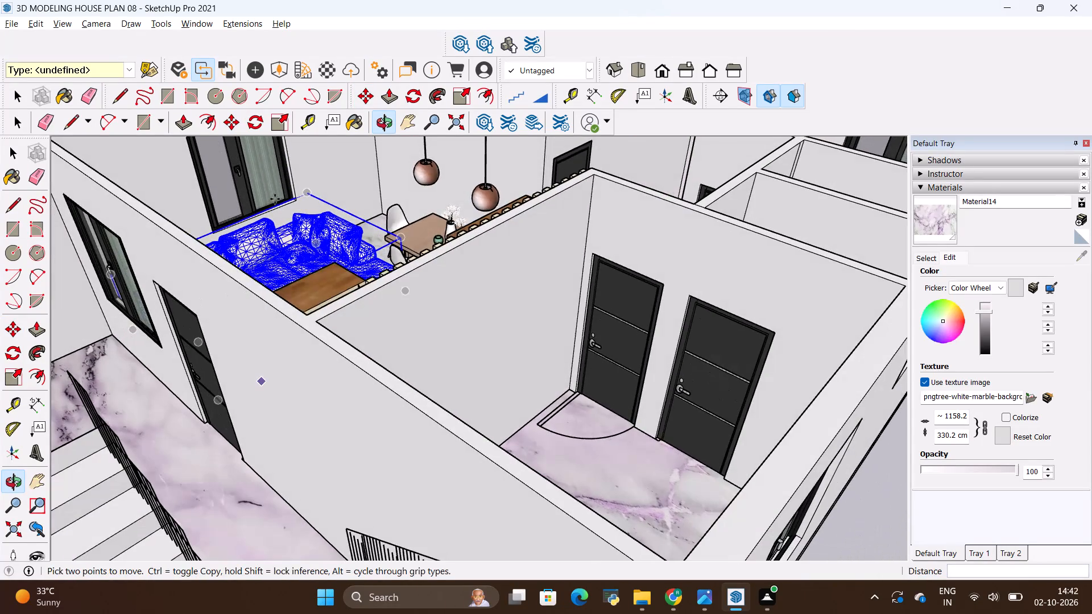
{"action": "scroll", "coordinate": [275, 199], "scroll_direction": "up", "scroll_amount": 8}
{"action": "scroll", "coordinate": [375, 342], "scroll_direction": "down", "scroll_amount": 3}
{"action": "scroll", "coordinate": [411, 383], "scroll_direction": "down", "scroll_amount": 3}
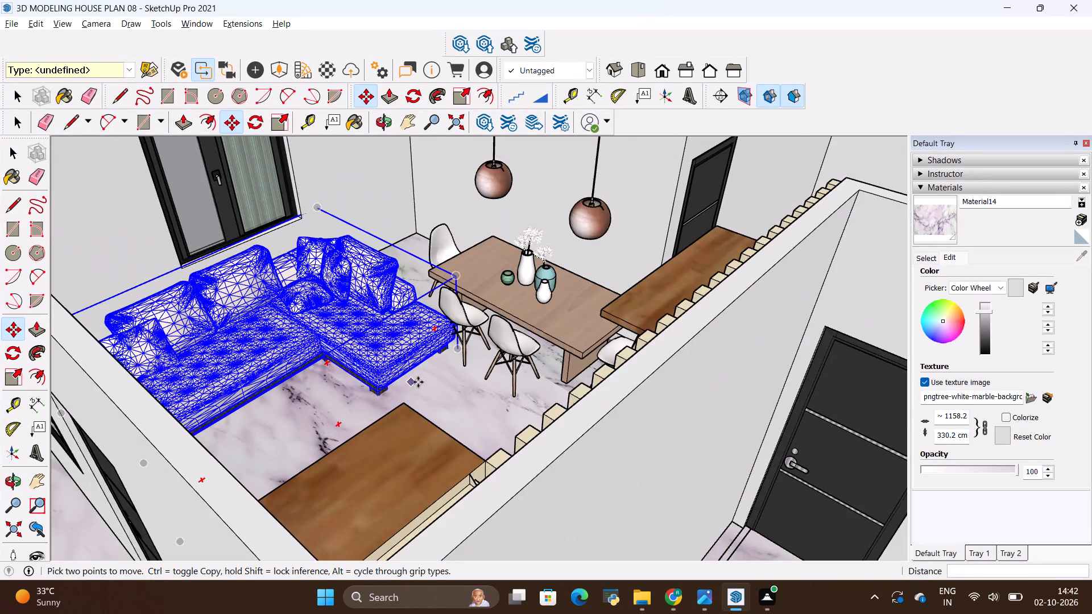
{"action": "scroll", "coordinate": [418, 382], "scroll_direction": "up", "scroll_amount": 16}
{"action": "middle_click_drag", "start_coordinate": [407, 401], "coordinate": [470, 299]}
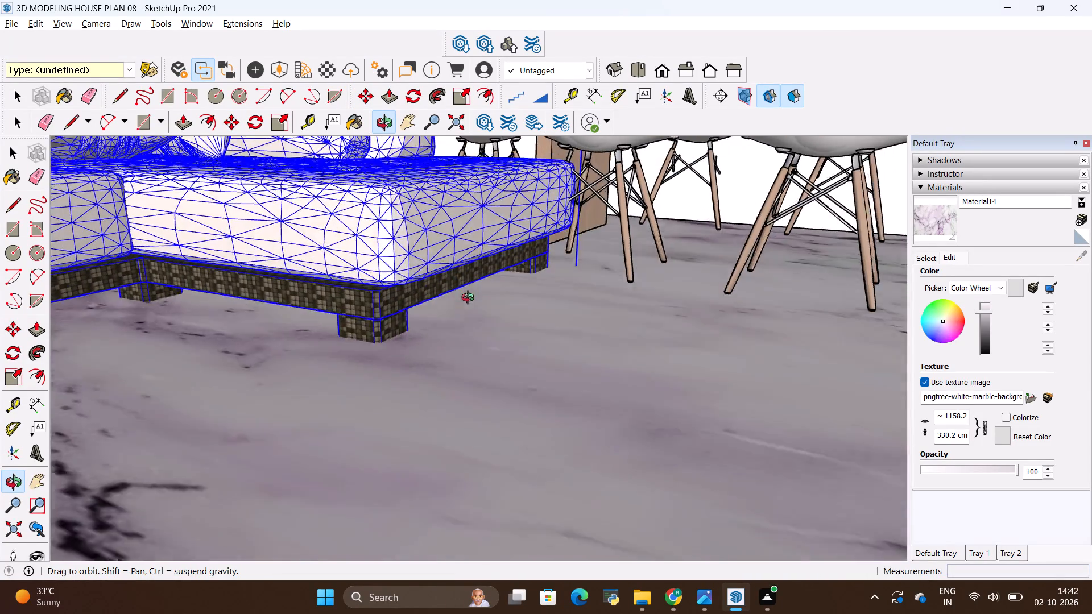
{"action": "middle_click_drag", "start_coordinate": [470, 299], "coordinate": [483, 410]}
{"action": "scroll", "coordinate": [495, 441], "scroll_direction": "down", "scroll_amount": 8}
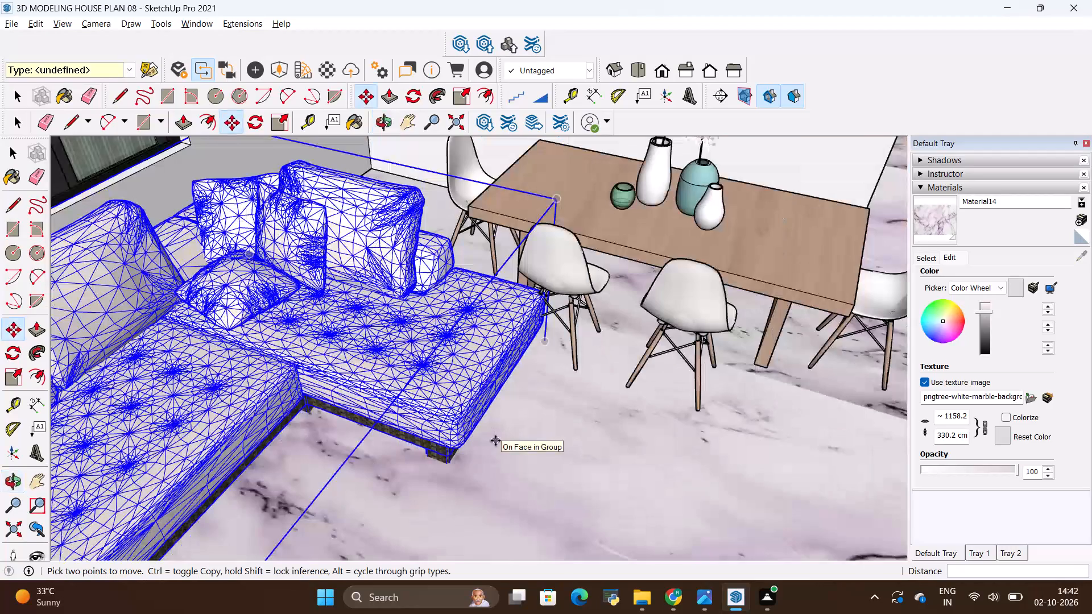
{"action": "scroll", "coordinate": [495, 441], "scroll_direction": "down", "scroll_amount": 4}
{"action": "key", "text": "space"}
{"action": "left_click", "coordinate": [493, 435]}
{"action": "scroll", "coordinate": [492, 439], "scroll_direction": "down", "scroll_amount": 3}
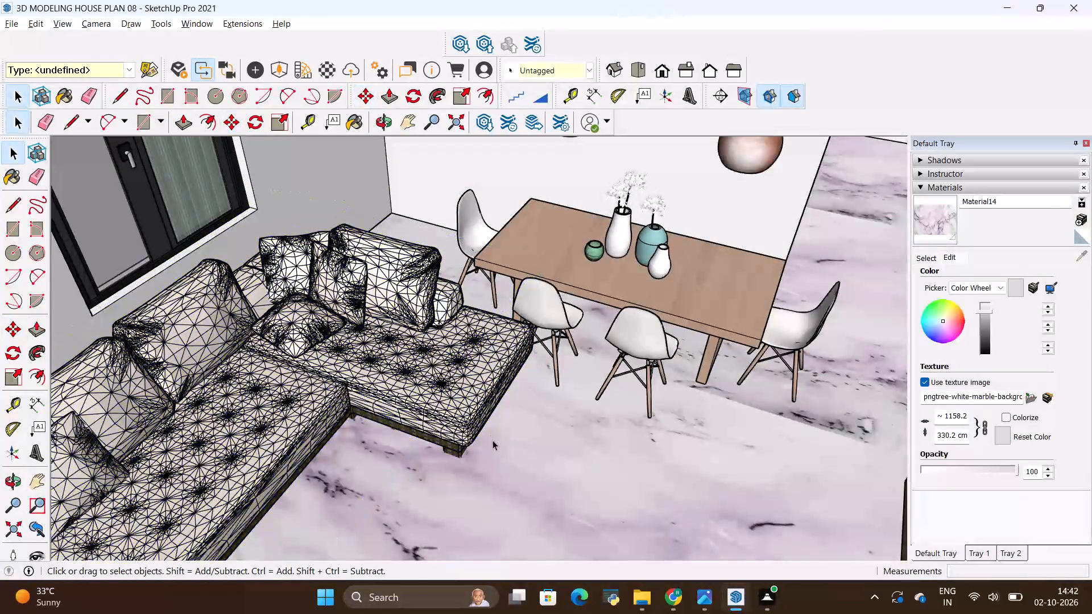
{"action": "scroll", "coordinate": [493, 440], "scroll_direction": "down", "scroll_amount": 9}
{"action": "middle_click_drag", "start_coordinate": [463, 397], "coordinate": [416, 509]}
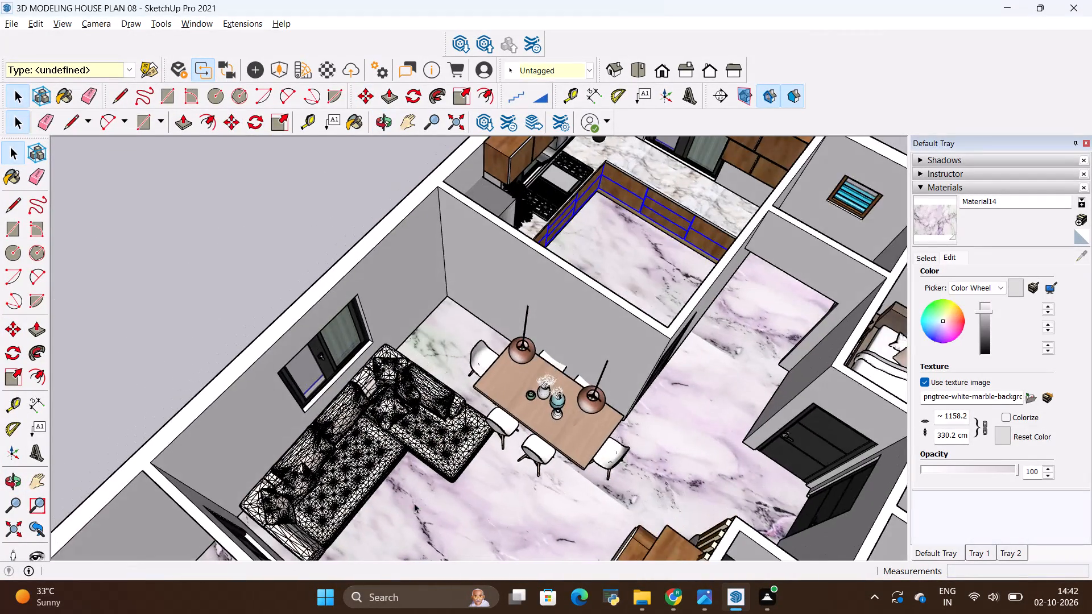
{"action": "scroll", "coordinate": [403, 458], "scroll_direction": "up", "scroll_amount": 1}
{"action": "scroll", "coordinate": [347, 393], "scroll_direction": "down", "scroll_amount": 4}
{"action": "middle_click_drag", "start_coordinate": [459, 446], "coordinate": [232, 313]}
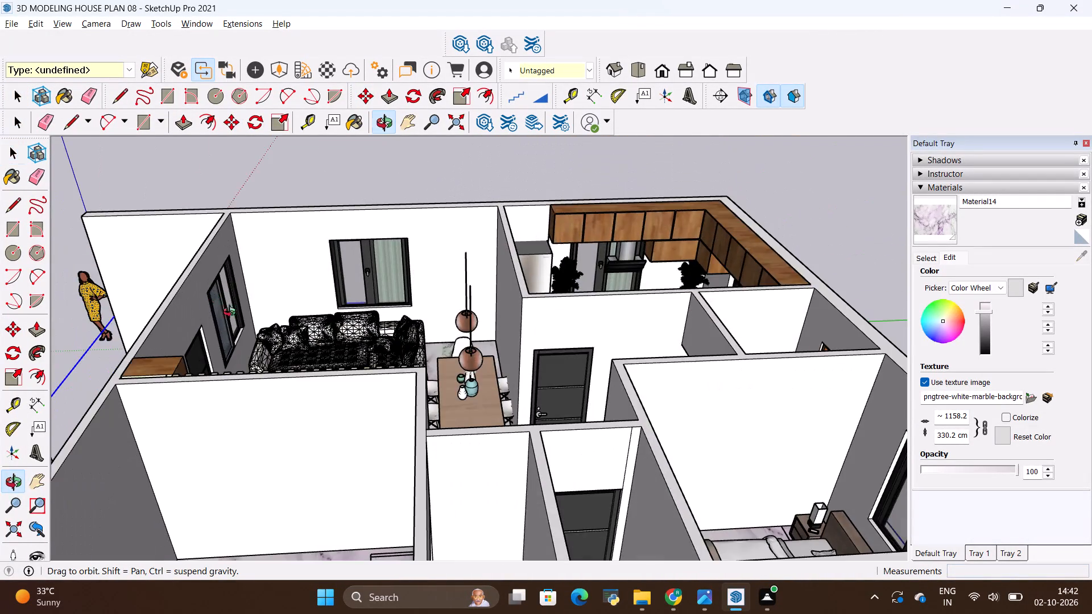
{"action": "middle_click_drag", "start_coordinate": [232, 313], "coordinate": [322, 405]}
{"action": "scroll", "coordinate": [407, 458], "scroll_direction": "down", "scroll_amount": 3}
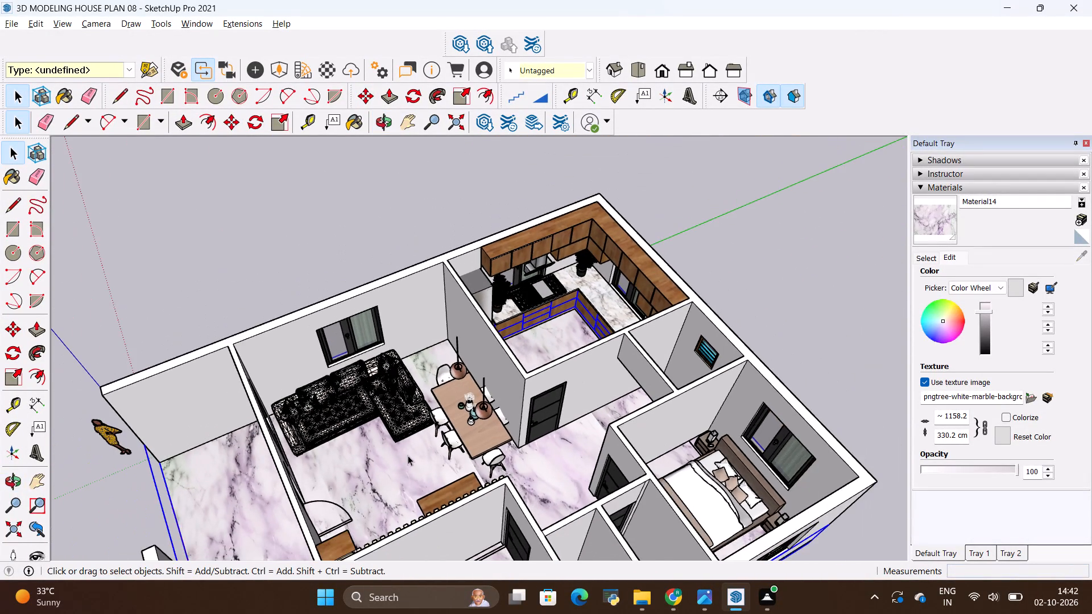
{"action": "middle_click_drag", "start_coordinate": [401, 460], "coordinate": [481, 483]}
{"action": "scroll", "coordinate": [506, 376], "scroll_direction": "up", "scroll_amount": 11}
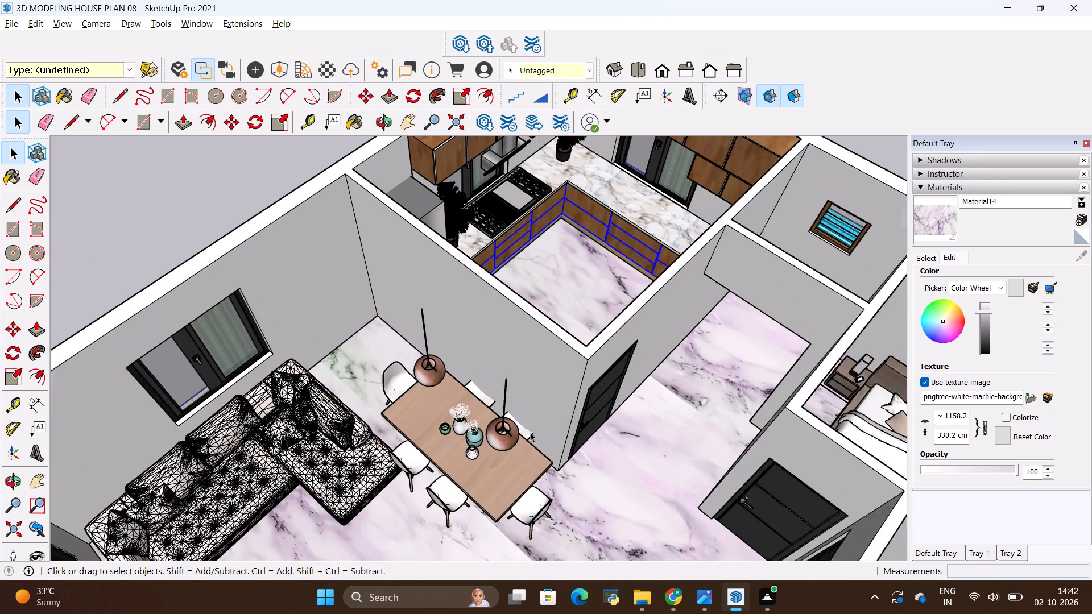
{"action": "scroll", "coordinate": [445, 413], "scroll_direction": "down", "scroll_amount": 4}
Move the dining set by its bottom corner about 1' 3 9/16" across the living hall floor.
{"action": "key", "text": "space"}
{"action": "left_click", "coordinate": [454, 454]}
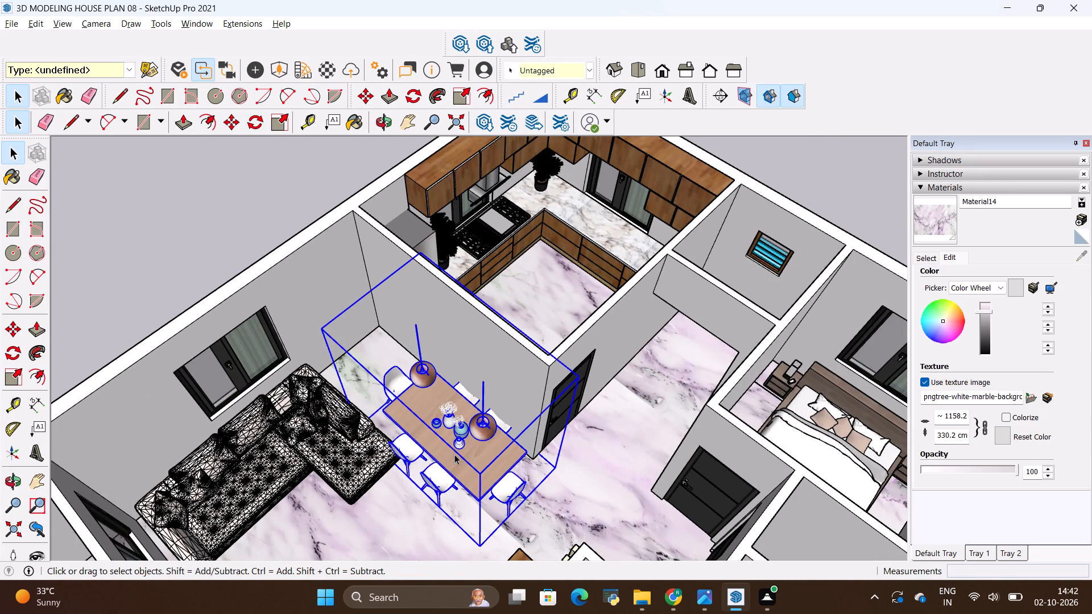
{"action": "key", "text": "m"}
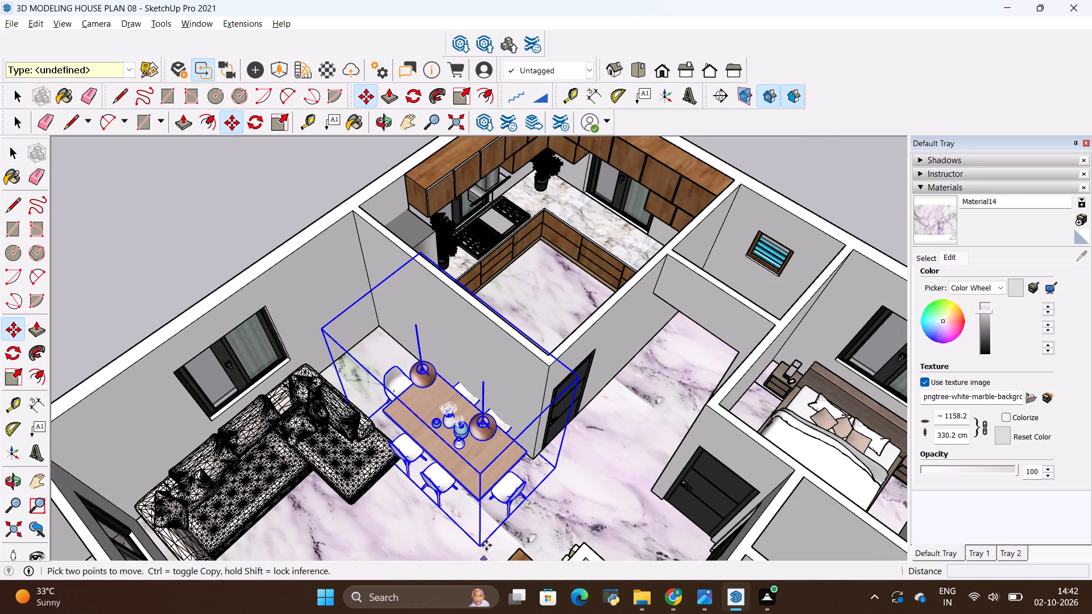
{"action": "left_click", "coordinate": [481, 545]}
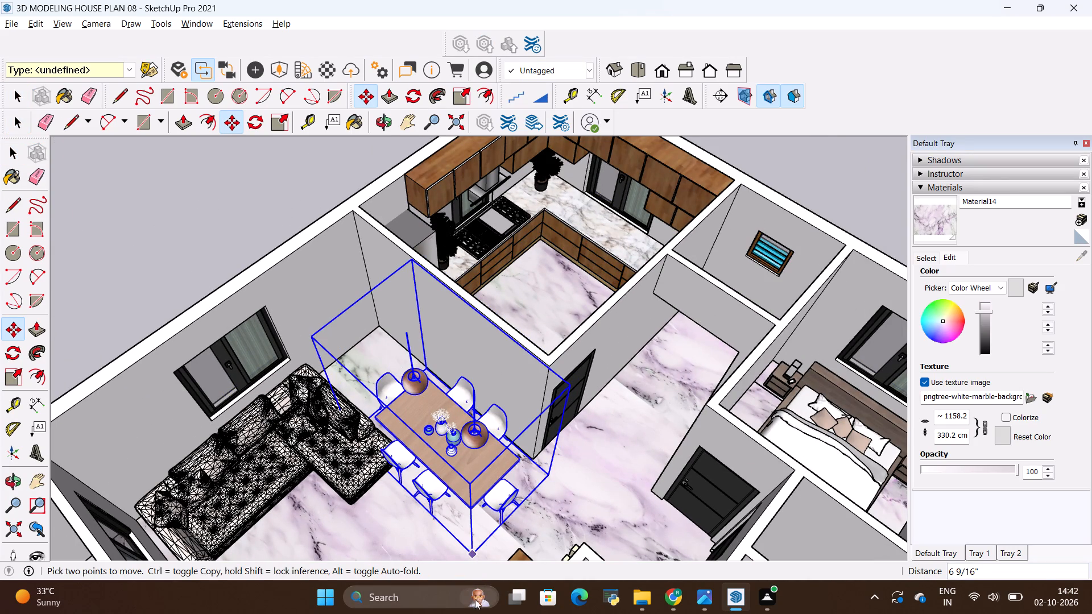
{"action": "scroll", "coordinate": [497, 459], "scroll_direction": "down", "scroll_amount": 4}
{"action": "scroll", "coordinate": [506, 375], "scroll_direction": "down", "scroll_amount": 4}
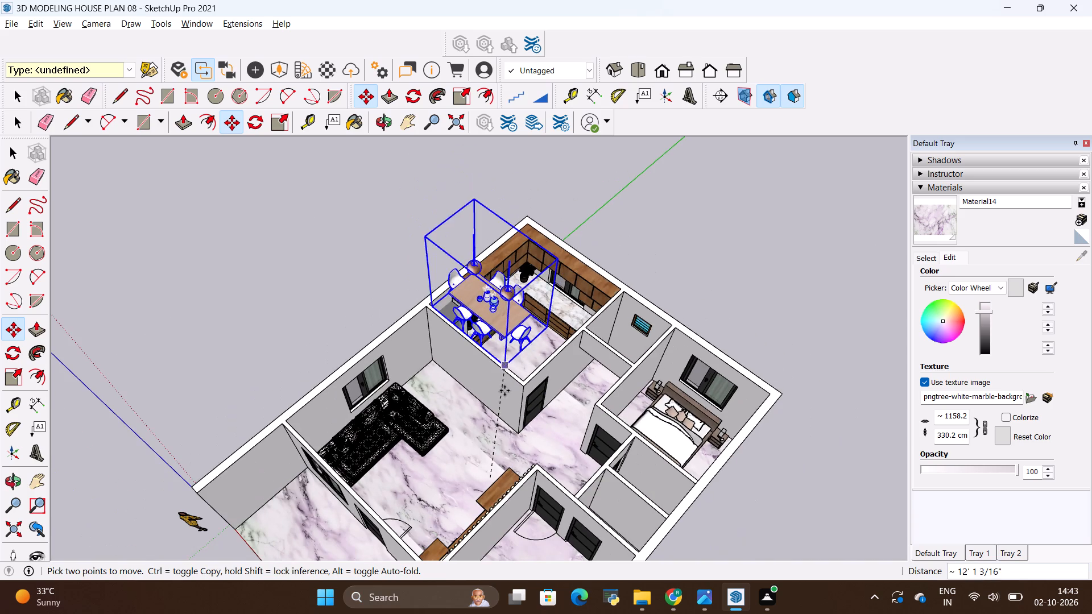
{"action": "scroll", "coordinate": [481, 478], "scroll_direction": "up", "scroll_amount": 7}
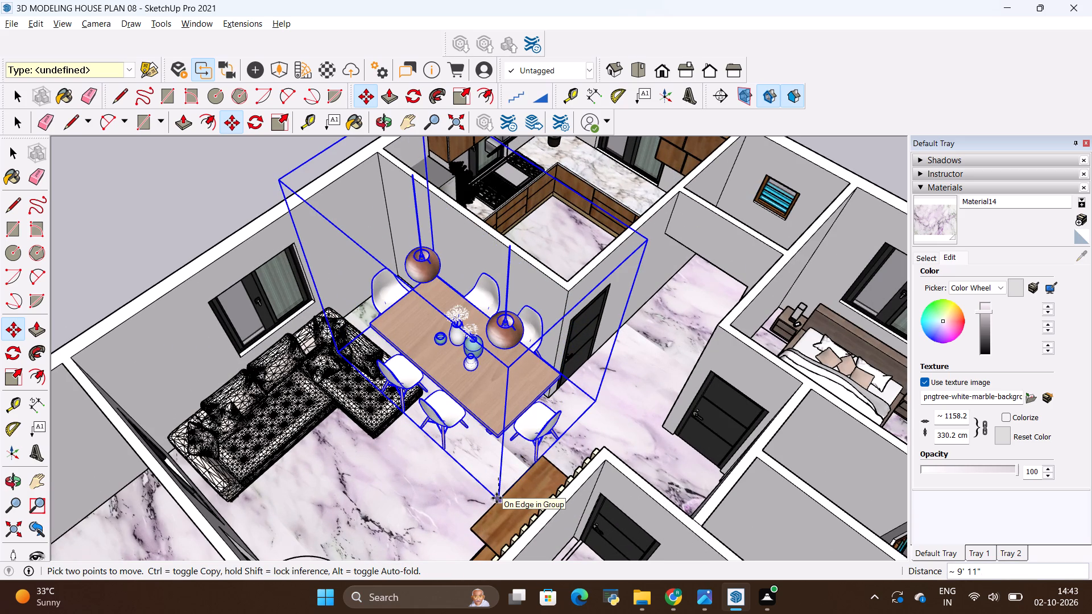
{"action": "scroll", "coordinate": [497, 497], "scroll_direction": "up", "scroll_amount": 19}
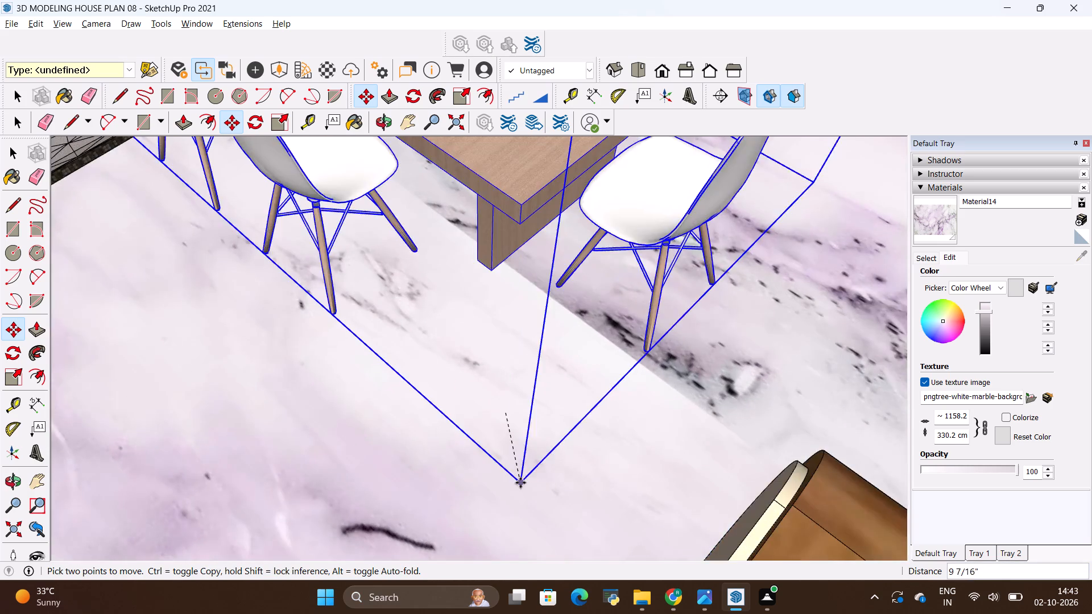
{"action": "scroll", "coordinate": [521, 483], "scroll_direction": "up", "scroll_amount": 1}
{"action": "scroll", "coordinate": [566, 480], "scroll_direction": "up", "scroll_amount": 1}
{"action": "middle_click_drag", "start_coordinate": [577, 480], "coordinate": [698, 263]}
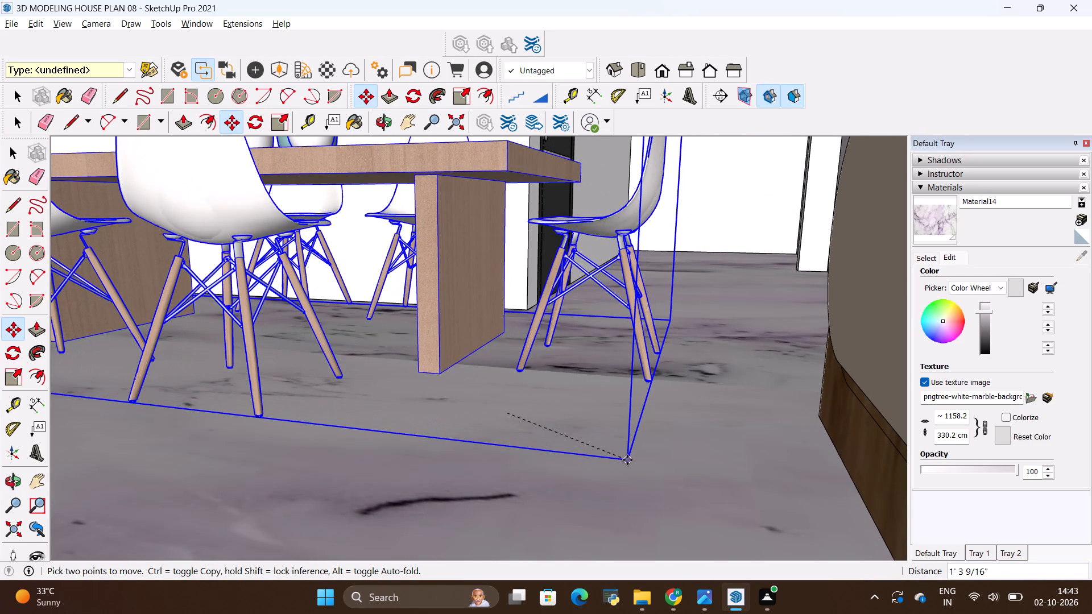
{"action": "left_click", "coordinate": [627, 460]}
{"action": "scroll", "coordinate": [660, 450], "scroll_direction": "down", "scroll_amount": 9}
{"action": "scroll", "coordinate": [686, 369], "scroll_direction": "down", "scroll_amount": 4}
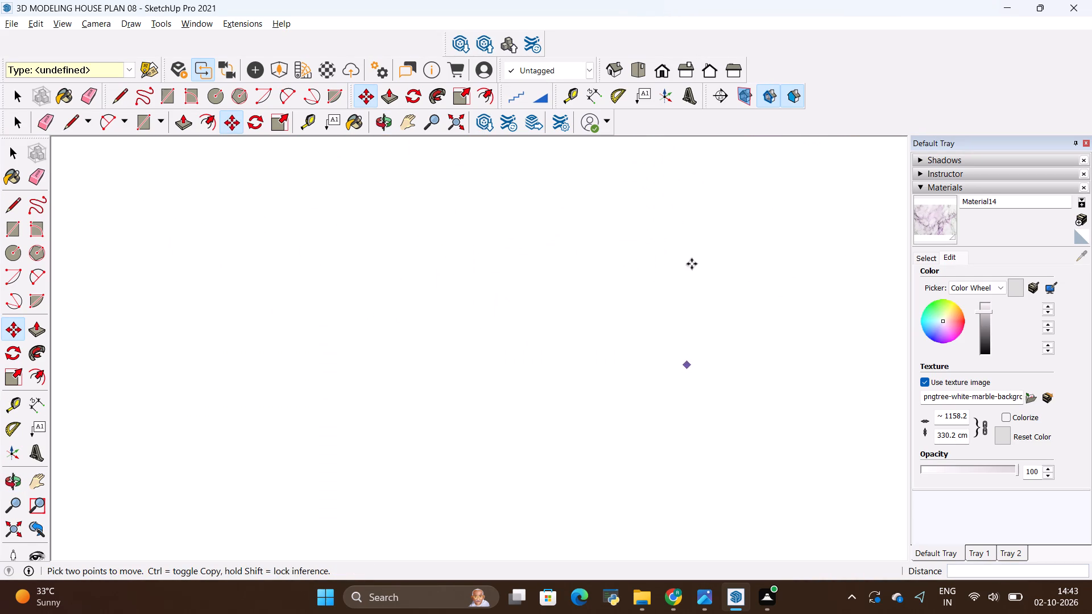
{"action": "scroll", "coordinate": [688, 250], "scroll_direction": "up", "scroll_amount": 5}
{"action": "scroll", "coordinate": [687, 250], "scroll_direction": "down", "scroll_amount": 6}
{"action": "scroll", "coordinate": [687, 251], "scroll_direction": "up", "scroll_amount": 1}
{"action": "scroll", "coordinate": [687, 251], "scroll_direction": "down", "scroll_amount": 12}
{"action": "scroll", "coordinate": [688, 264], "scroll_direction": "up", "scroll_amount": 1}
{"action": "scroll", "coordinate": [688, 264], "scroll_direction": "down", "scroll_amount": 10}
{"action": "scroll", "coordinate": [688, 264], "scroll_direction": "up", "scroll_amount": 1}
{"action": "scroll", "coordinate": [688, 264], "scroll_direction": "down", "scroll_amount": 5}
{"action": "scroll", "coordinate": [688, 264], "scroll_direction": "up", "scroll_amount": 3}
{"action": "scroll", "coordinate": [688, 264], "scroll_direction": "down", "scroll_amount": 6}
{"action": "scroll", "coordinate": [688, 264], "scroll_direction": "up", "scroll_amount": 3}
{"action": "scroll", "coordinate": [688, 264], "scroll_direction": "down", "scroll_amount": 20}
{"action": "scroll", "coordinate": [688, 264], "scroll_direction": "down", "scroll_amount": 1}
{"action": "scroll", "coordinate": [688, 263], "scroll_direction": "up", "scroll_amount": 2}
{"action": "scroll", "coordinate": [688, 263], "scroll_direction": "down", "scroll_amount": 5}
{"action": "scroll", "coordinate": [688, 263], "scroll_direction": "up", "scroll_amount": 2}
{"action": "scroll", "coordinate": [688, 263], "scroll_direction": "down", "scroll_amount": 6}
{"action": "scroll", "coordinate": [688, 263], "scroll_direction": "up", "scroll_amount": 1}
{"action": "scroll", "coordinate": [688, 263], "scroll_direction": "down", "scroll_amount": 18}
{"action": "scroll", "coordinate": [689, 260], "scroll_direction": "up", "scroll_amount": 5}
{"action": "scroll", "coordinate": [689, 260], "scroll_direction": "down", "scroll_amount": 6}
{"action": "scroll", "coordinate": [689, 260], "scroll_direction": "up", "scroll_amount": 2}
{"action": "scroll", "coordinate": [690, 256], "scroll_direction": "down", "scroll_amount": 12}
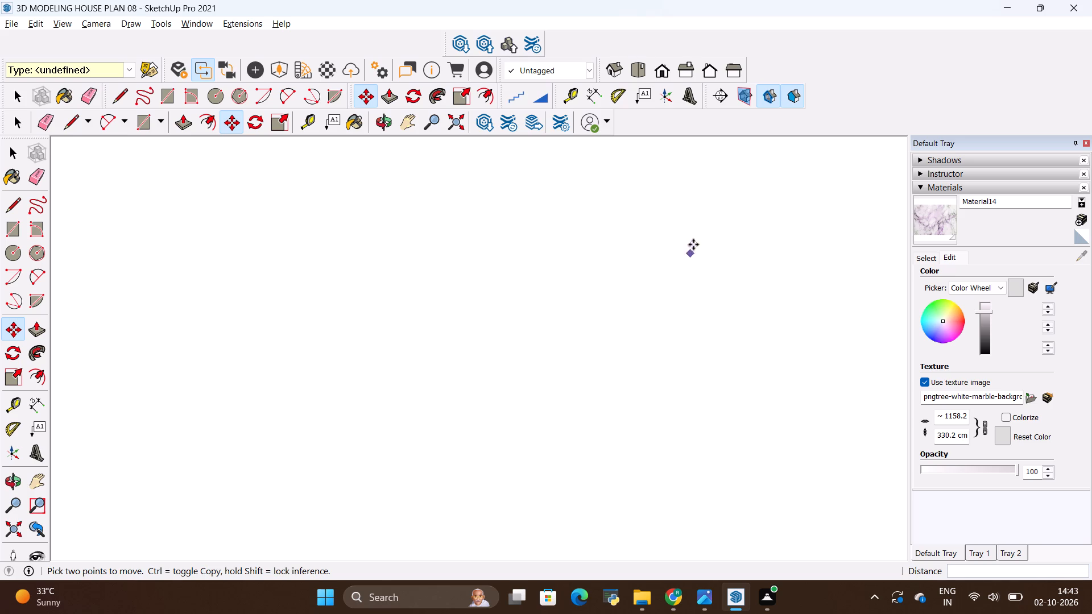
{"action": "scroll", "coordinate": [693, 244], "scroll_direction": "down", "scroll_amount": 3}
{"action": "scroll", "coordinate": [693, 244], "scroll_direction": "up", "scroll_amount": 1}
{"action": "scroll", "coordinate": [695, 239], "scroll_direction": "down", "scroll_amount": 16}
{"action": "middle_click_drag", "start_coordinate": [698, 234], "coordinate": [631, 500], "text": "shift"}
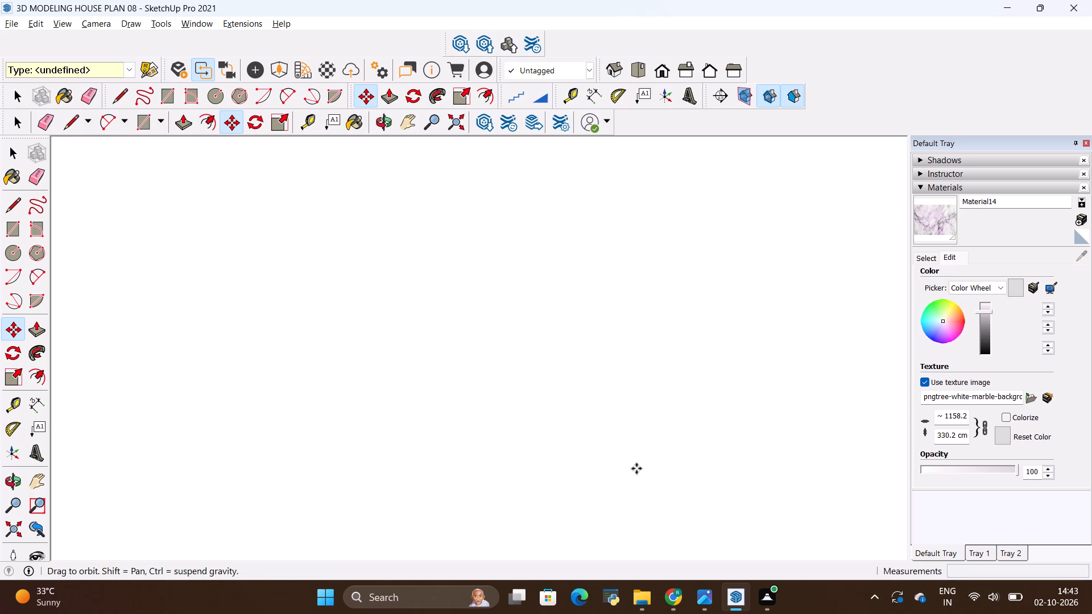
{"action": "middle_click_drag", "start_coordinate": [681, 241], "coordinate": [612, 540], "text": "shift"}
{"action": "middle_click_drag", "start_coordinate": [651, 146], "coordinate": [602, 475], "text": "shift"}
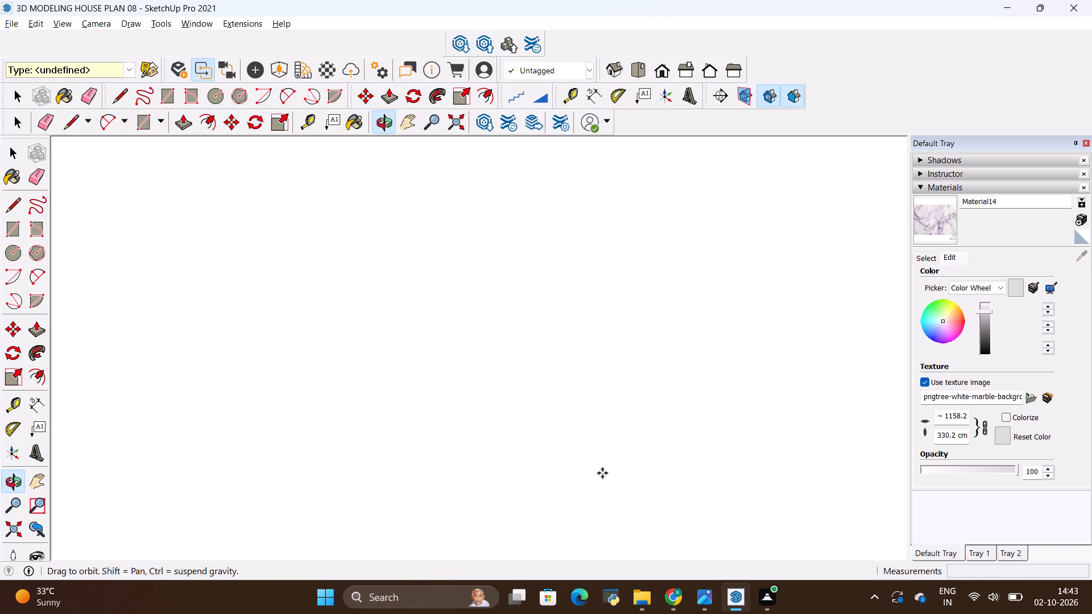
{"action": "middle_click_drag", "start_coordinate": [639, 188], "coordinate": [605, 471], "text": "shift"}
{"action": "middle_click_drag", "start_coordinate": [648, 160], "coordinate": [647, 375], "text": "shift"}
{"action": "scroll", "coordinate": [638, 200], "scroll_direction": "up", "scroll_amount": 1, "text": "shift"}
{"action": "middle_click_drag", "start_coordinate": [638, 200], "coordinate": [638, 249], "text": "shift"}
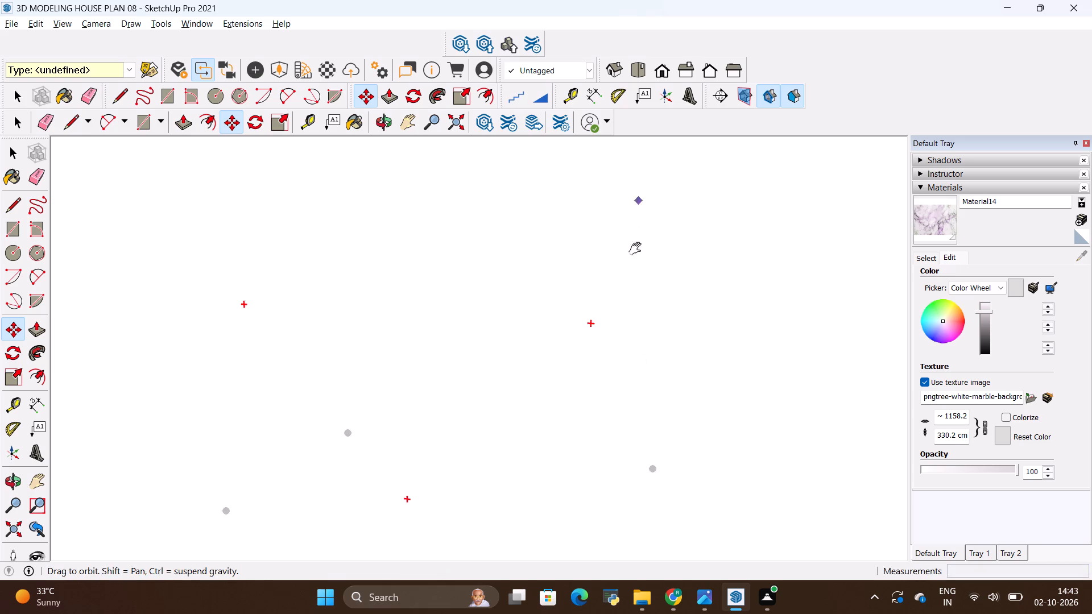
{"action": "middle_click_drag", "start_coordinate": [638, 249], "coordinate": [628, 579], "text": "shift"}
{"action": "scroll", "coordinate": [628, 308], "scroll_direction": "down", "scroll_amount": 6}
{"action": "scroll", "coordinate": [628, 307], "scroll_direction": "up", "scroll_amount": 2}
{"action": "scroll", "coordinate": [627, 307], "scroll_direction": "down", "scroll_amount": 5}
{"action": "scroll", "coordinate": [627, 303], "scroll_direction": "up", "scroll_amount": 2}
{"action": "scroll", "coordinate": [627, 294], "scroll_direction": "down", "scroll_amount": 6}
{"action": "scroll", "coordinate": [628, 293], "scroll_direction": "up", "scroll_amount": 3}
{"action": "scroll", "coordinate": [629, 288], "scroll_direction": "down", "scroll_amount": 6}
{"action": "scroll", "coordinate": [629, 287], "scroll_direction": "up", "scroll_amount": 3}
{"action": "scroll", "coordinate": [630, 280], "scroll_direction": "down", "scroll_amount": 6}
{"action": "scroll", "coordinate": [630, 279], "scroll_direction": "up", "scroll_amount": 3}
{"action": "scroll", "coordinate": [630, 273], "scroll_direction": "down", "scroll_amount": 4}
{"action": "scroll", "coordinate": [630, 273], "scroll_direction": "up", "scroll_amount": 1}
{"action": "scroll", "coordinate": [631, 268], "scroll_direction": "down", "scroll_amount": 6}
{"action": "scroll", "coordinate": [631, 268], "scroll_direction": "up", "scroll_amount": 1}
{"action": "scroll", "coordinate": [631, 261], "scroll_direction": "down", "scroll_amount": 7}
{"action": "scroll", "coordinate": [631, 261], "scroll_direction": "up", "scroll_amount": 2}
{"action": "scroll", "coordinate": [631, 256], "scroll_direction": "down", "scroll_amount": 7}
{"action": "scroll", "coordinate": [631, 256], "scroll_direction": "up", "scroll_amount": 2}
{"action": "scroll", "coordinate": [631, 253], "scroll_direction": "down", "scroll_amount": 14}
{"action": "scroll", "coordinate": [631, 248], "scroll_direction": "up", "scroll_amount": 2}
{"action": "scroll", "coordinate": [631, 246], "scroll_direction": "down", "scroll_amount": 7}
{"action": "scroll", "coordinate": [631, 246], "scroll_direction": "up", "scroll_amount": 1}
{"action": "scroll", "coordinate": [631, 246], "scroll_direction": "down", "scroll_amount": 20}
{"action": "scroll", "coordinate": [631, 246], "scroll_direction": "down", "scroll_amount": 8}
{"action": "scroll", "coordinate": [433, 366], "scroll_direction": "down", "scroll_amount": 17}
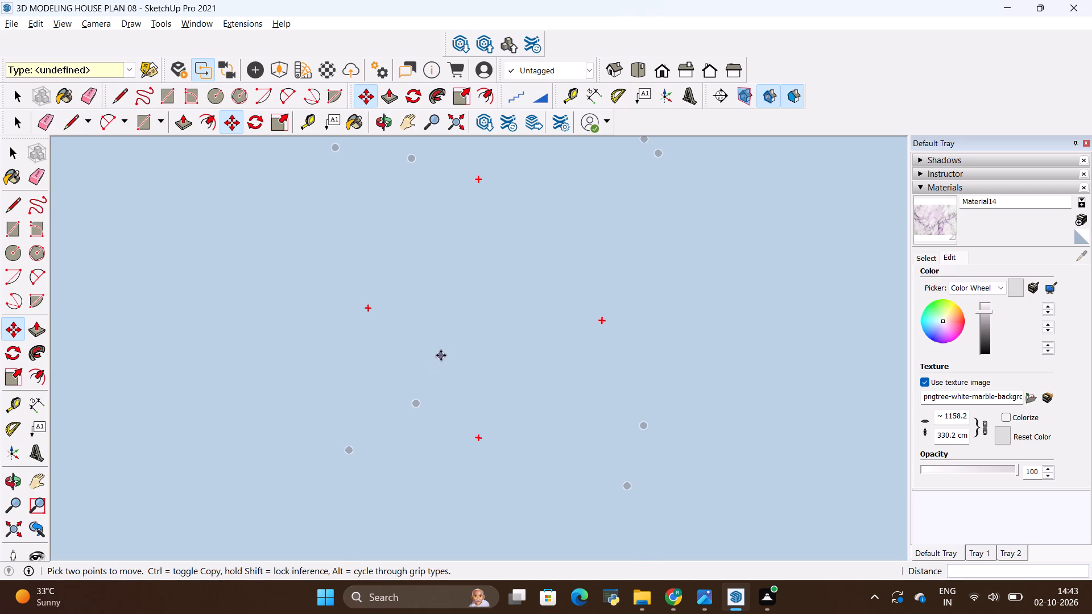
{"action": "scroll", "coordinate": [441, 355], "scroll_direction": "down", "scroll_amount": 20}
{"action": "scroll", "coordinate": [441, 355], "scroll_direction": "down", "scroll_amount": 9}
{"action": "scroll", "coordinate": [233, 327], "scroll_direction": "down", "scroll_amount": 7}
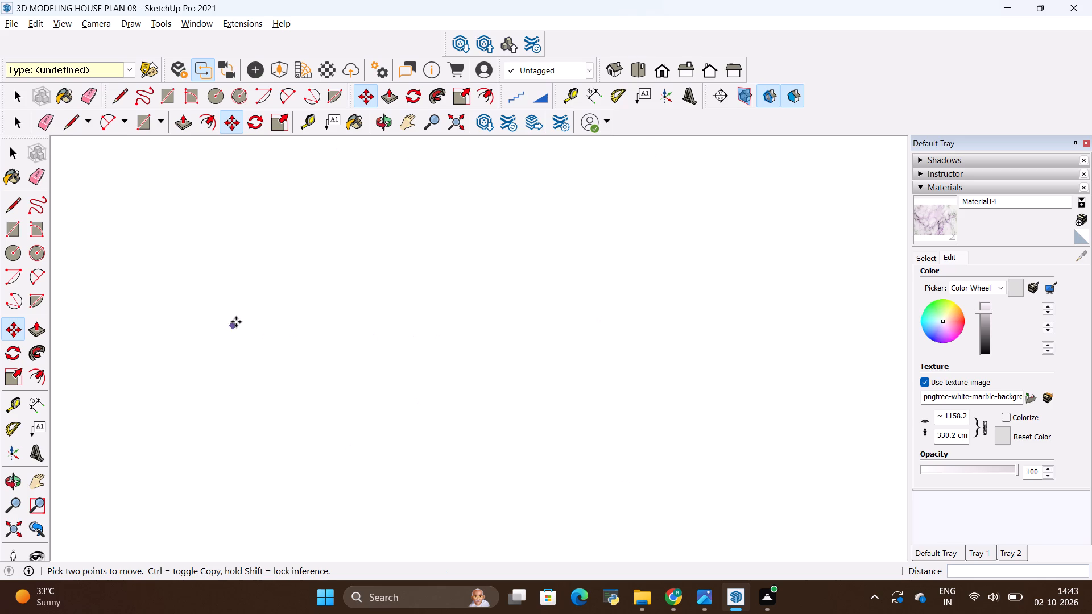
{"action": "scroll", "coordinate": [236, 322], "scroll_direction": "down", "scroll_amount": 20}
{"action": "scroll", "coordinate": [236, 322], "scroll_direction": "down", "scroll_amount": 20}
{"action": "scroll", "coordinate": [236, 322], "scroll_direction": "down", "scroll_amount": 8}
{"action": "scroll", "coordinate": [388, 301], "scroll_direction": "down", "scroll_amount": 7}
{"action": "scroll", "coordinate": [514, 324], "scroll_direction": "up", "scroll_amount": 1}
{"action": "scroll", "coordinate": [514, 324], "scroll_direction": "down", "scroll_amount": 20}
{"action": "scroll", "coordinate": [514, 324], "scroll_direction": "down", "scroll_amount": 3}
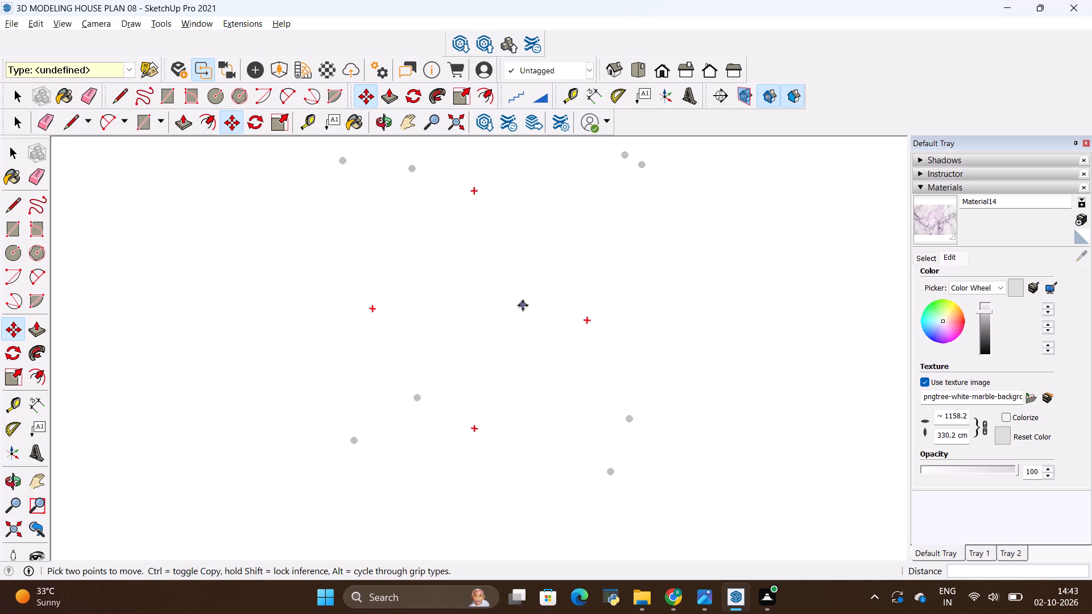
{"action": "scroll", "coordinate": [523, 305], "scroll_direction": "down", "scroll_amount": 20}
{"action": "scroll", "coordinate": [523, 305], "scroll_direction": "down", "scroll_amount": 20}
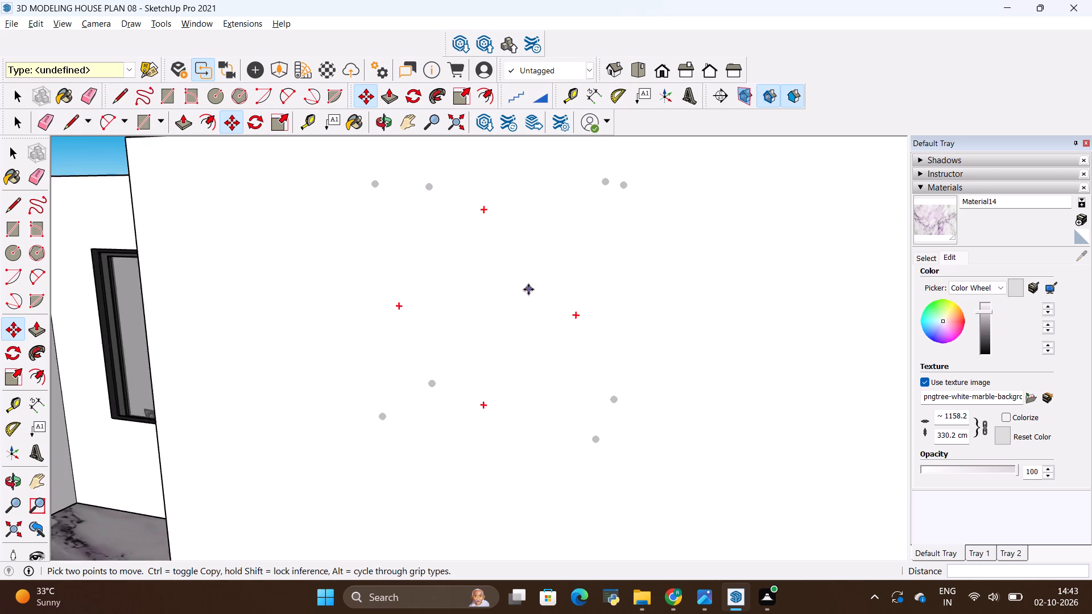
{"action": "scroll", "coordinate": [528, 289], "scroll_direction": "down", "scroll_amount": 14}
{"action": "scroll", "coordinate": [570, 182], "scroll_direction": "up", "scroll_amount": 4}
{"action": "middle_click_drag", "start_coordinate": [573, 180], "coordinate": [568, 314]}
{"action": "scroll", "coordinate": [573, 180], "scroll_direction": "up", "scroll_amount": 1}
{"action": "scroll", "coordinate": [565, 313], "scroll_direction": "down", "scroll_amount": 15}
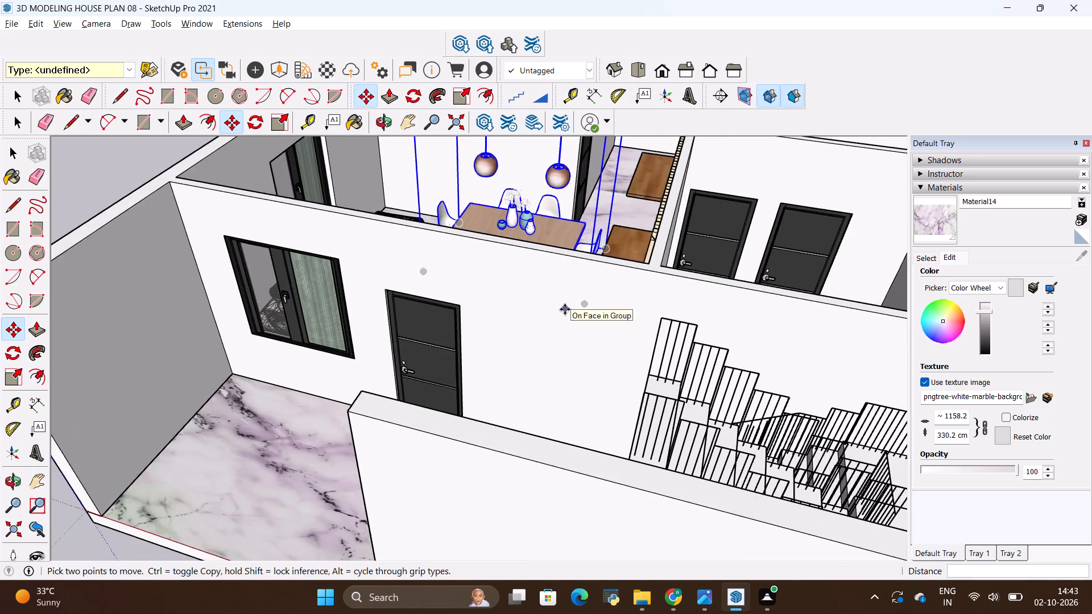
Deselect the dining set and examine the living hall layout around the sofa, dining table and TV unit from several angles.
{"action": "scroll", "coordinate": [565, 309], "scroll_direction": "down", "scroll_amount": 14}
{"action": "scroll", "coordinate": [567, 301], "scroll_direction": "down", "scroll_amount": 13}
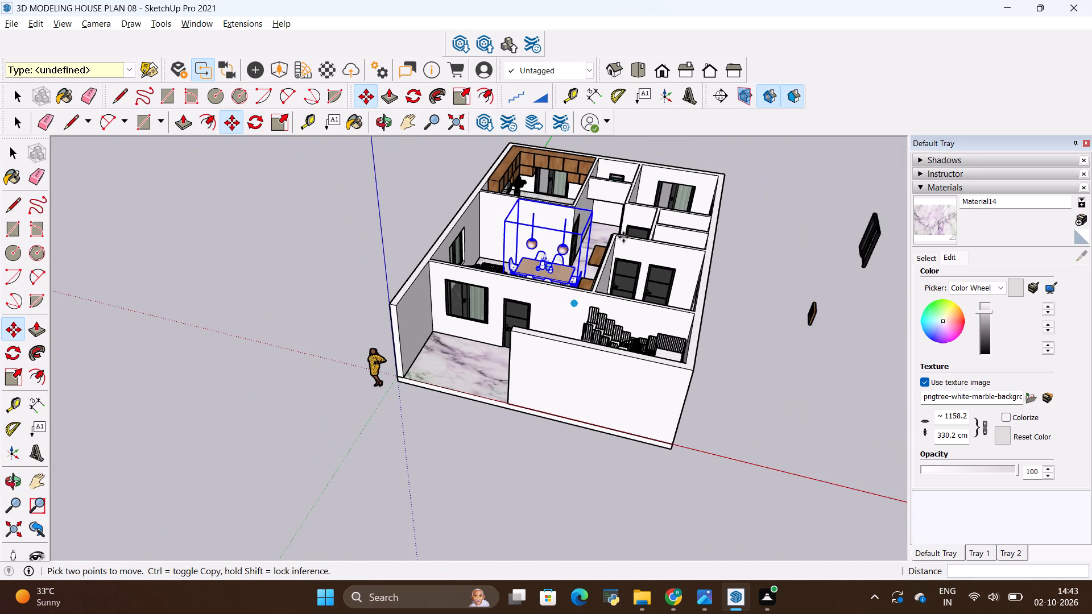
{"action": "scroll", "coordinate": [626, 185], "scroll_direction": "up", "scroll_amount": 10}
{"action": "key", "text": "space"}
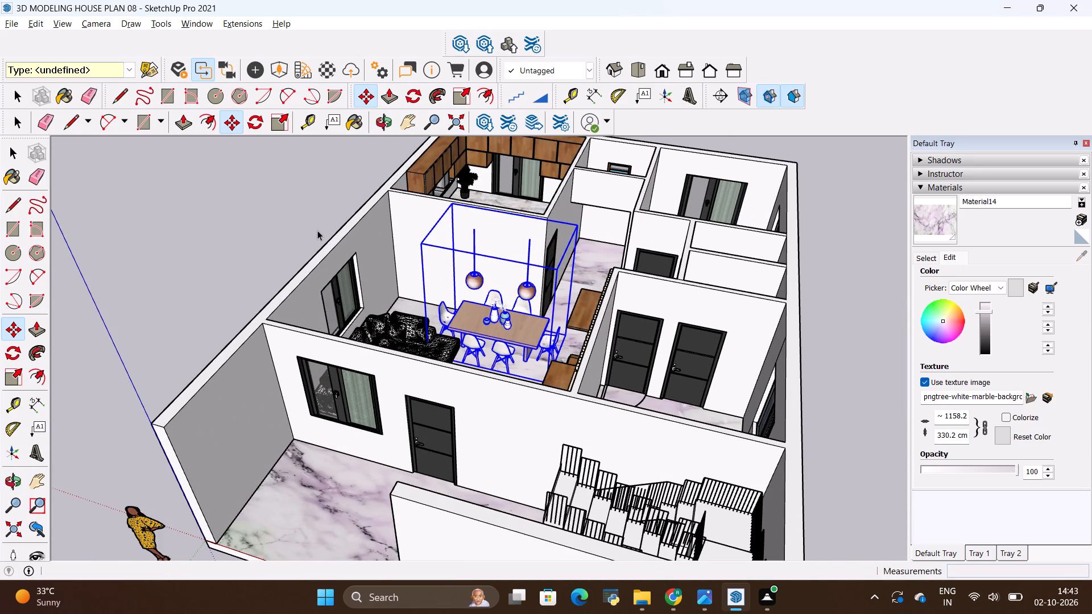
{"action": "left_click", "coordinate": [316, 230]}
{"action": "scroll", "coordinate": [518, 241], "scroll_direction": "up", "scroll_amount": 4}
{"action": "middle_click_drag", "start_coordinate": [554, 365], "coordinate": [506, 418]}
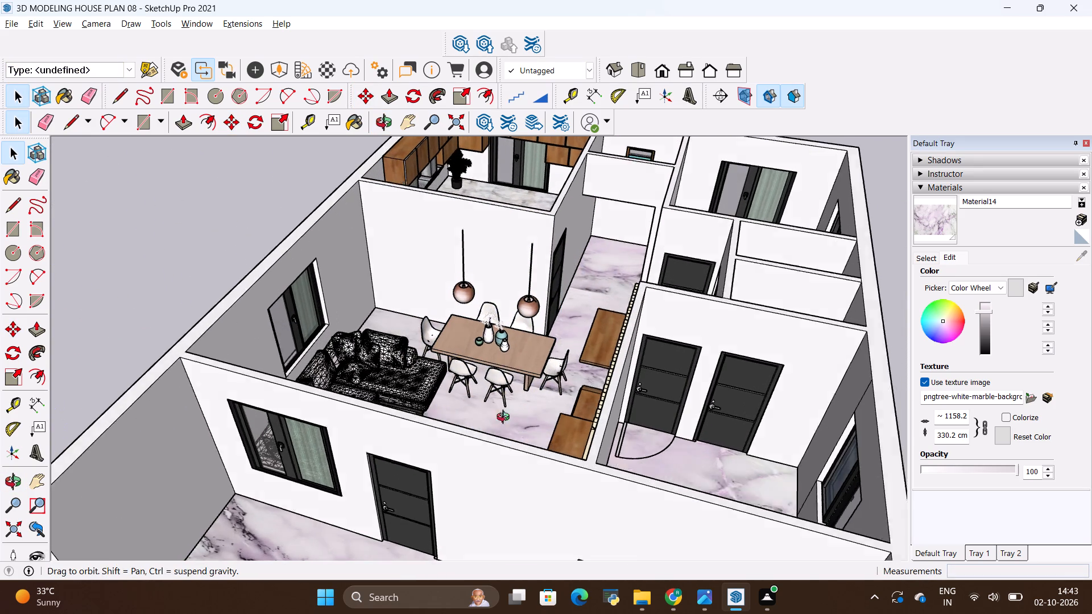
{"action": "middle_click_drag", "start_coordinate": [506, 418], "coordinate": [327, 443]}
{"action": "middle_click_drag", "start_coordinate": [320, 391], "coordinate": [331, 397]}
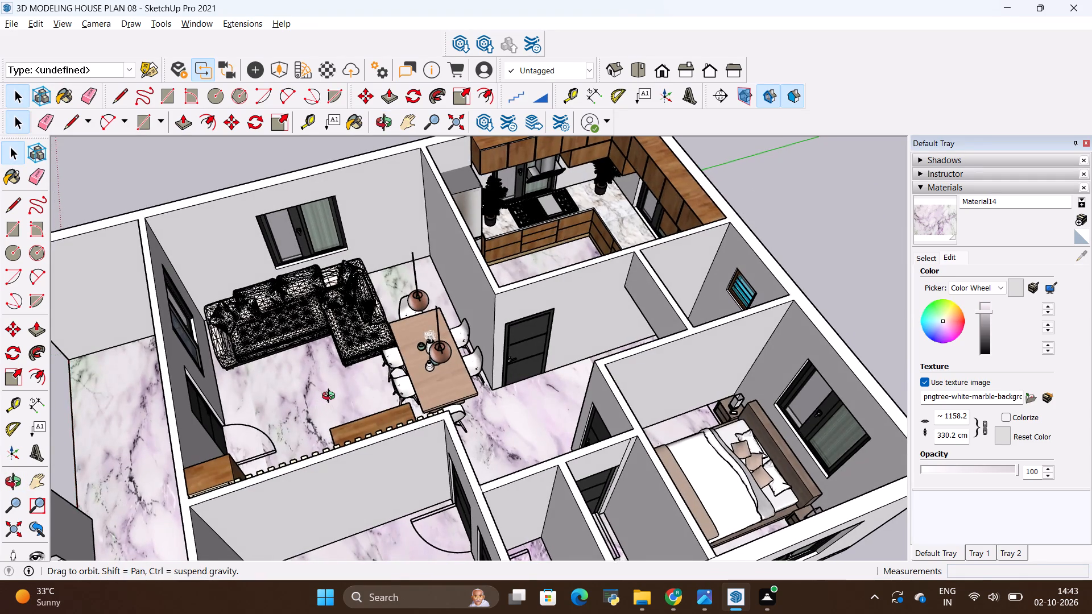
{"action": "middle_click_drag", "start_coordinate": [331, 397], "coordinate": [539, 383]}
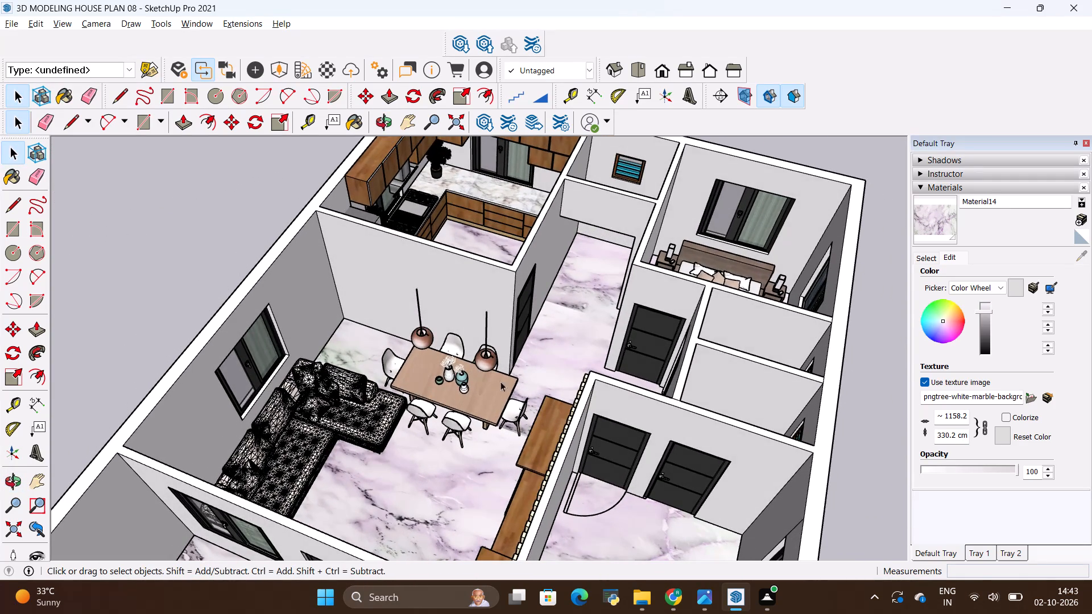
{"action": "scroll", "coordinate": [487, 374], "scroll_direction": "up", "scroll_amount": 4}
{"action": "scroll", "coordinate": [465, 515], "scroll_direction": "up", "scroll_amount": 4}
{"action": "middle_click_drag", "start_coordinate": [475, 507], "coordinate": [561, 488]}
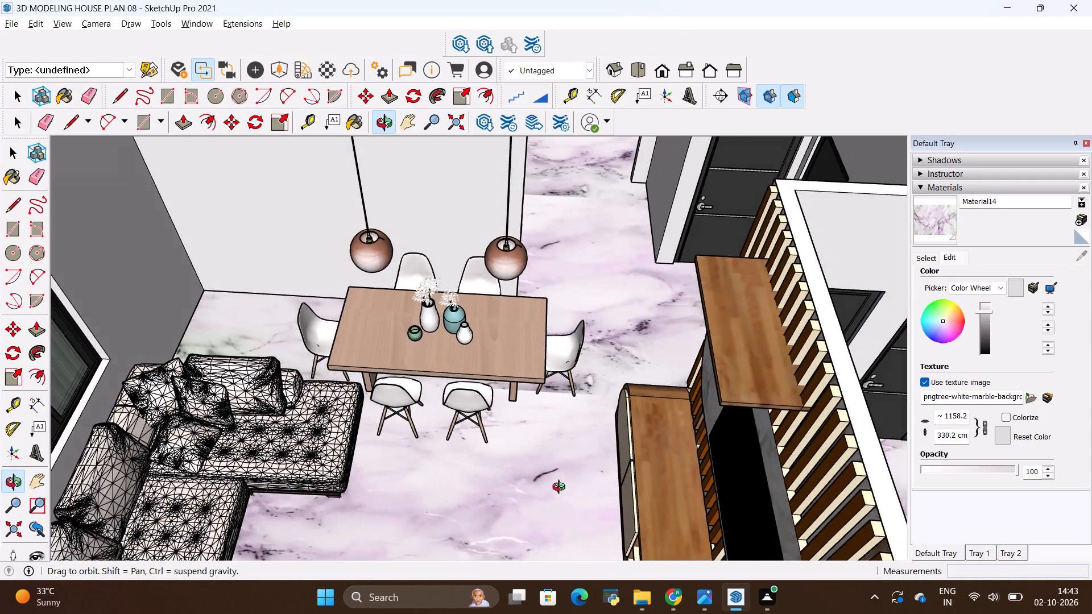
{"action": "middle_click_drag", "start_coordinate": [561, 488], "coordinate": [552, 497]}
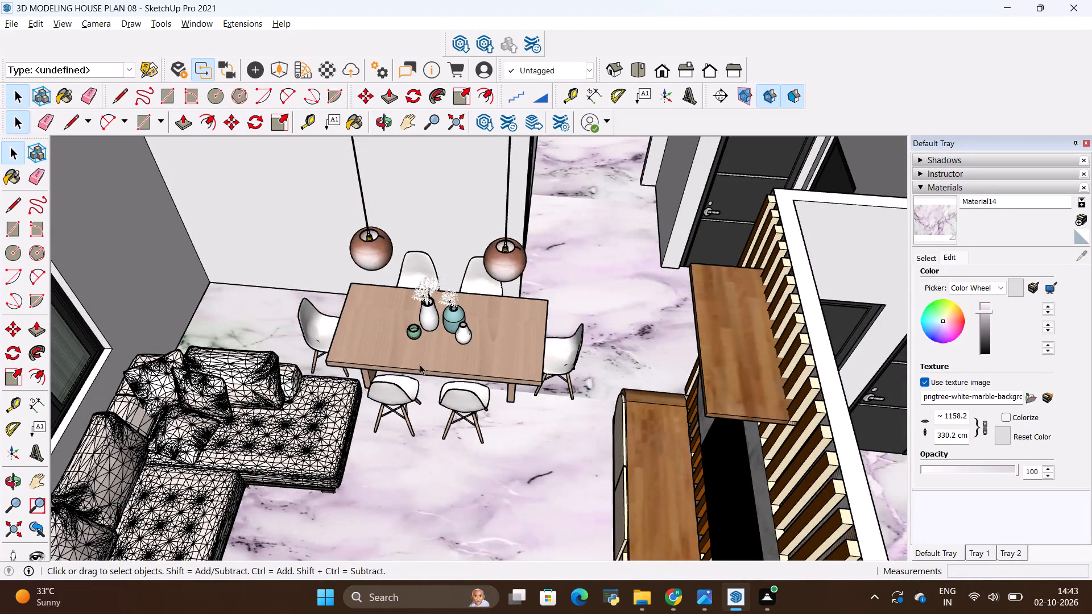
{"action": "scroll", "coordinate": [424, 372], "scroll_direction": "down", "scroll_amount": 11}
{"action": "middle_click_drag", "start_coordinate": [186, 438], "coordinate": [553, 538]}
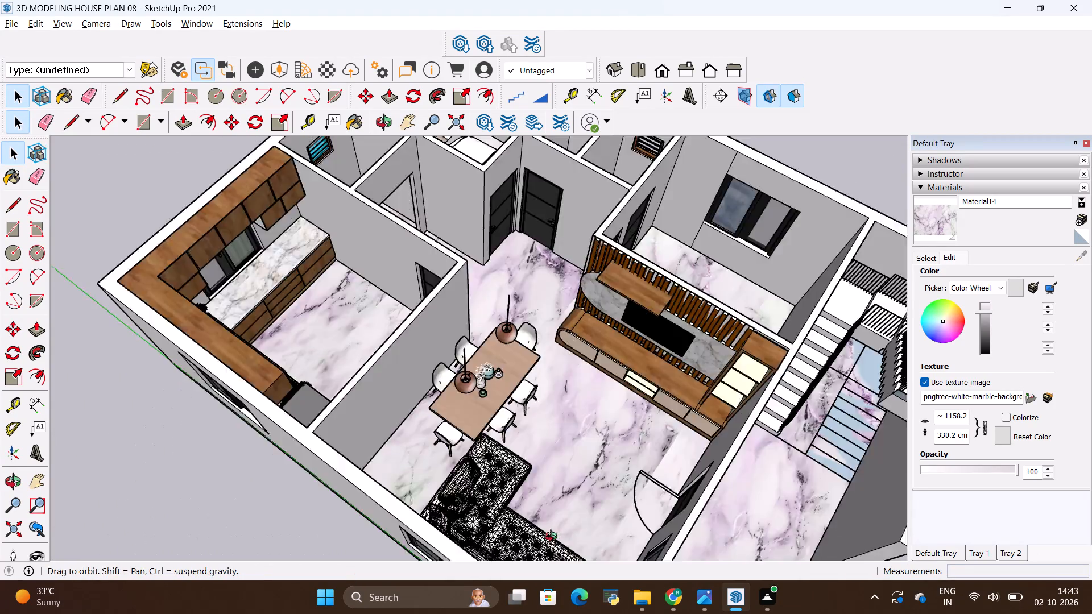
{"action": "middle_click_drag", "start_coordinate": [553, 538], "coordinate": [492, 500]}
{"action": "scroll", "coordinate": [665, 302], "scroll_direction": "up", "scroll_amount": 4}
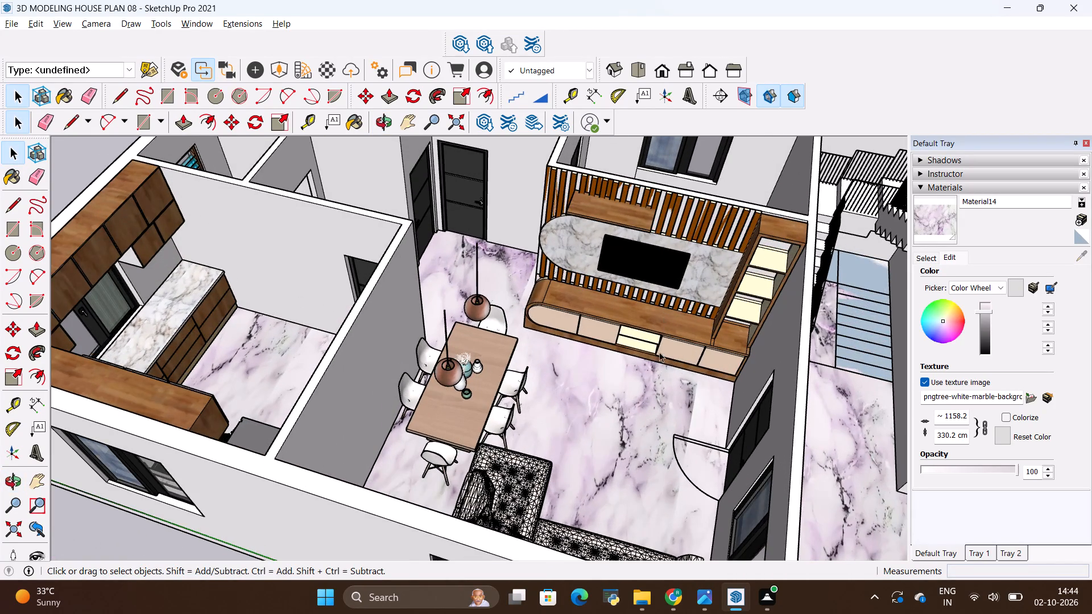
{"action": "scroll", "coordinate": [298, 388], "scroll_direction": "down", "scroll_amount": 5}
{"action": "scroll", "coordinate": [200, 375], "scroll_direction": "down", "scroll_amount": 5}
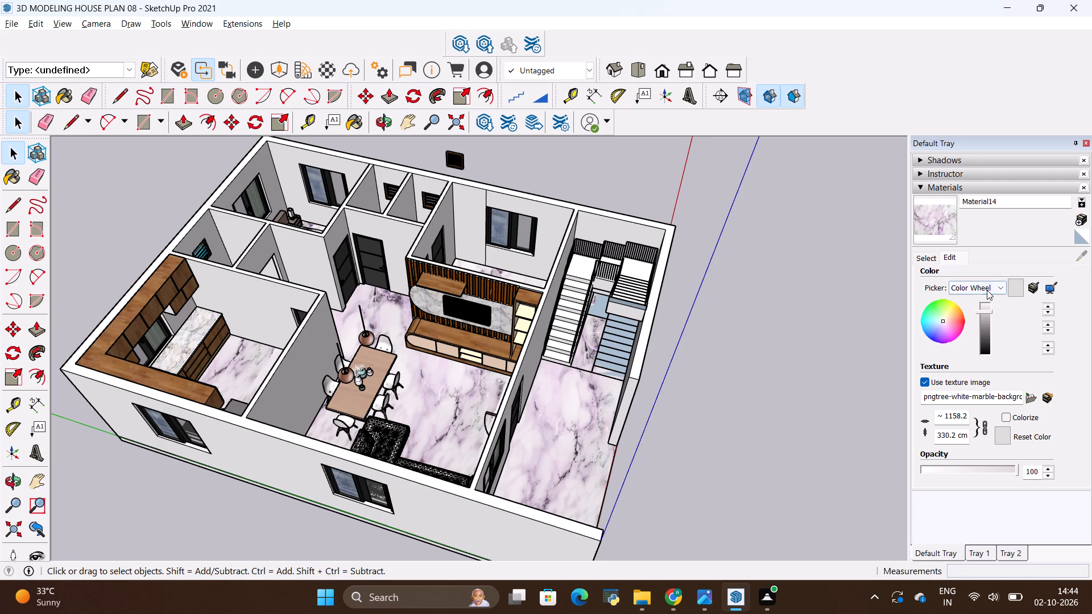
Switch the materials library to the Colors collection and open the house walls group for editing.
{"action": "left_click", "coordinate": [929, 258]}
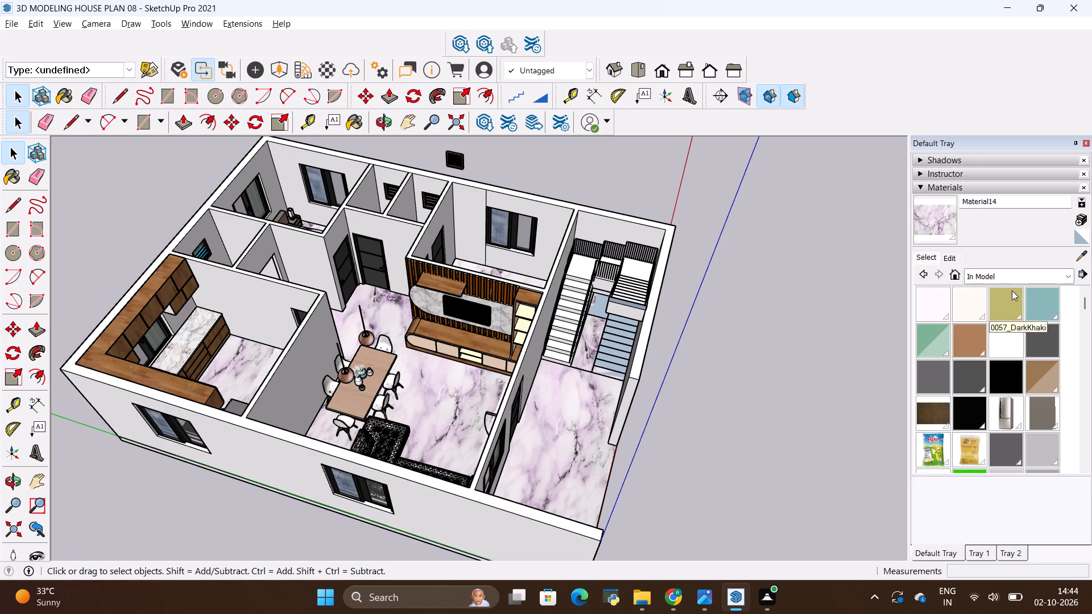
{"action": "left_click", "coordinate": [1004, 276]}
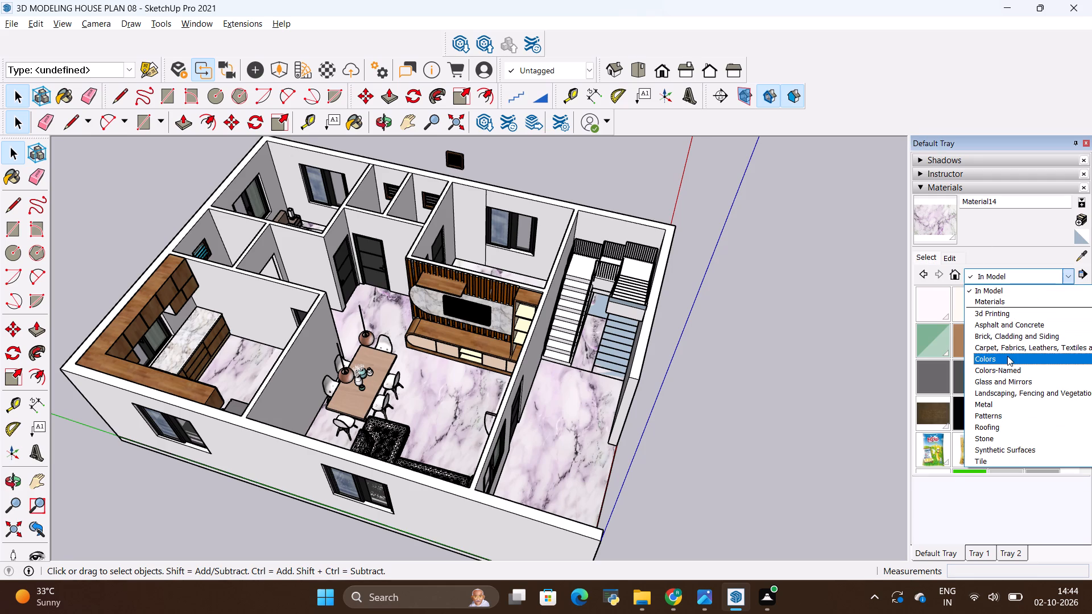
{"action": "left_click", "coordinate": [1007, 356]}
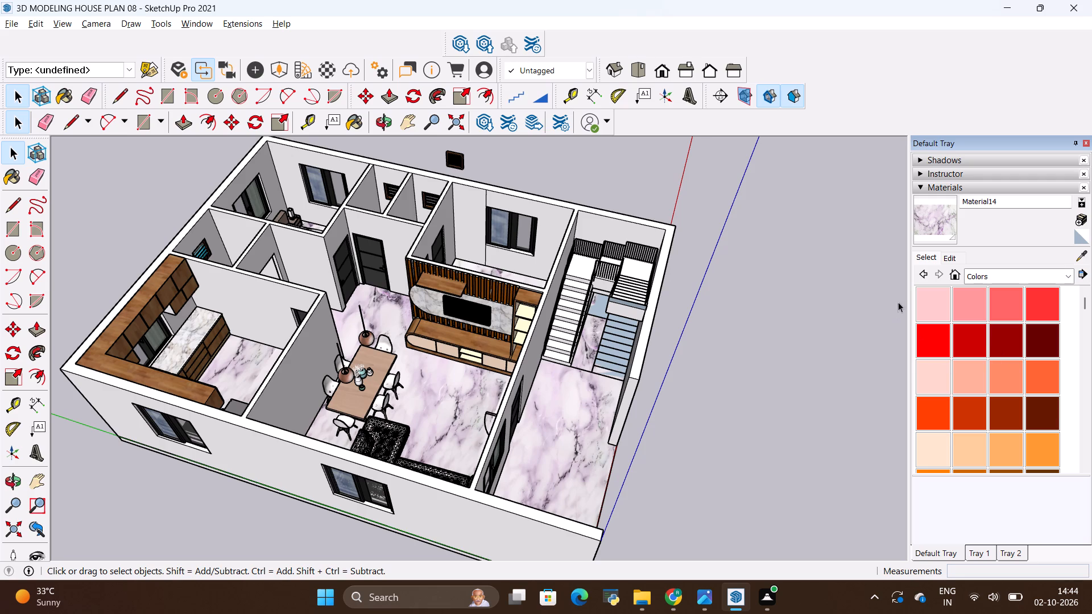
{"action": "scroll", "coordinate": [978, 221], "scroll_direction": "down", "scroll_amount": 2}
{"action": "scroll", "coordinate": [895, 119], "scroll_direction": "up", "scroll_amount": 2}
{"action": "scroll", "coordinate": [669, 404], "scroll_direction": "down", "scroll_amount": 5}
{"action": "scroll", "coordinate": [490, 385], "scroll_direction": "up", "scroll_amount": 4}
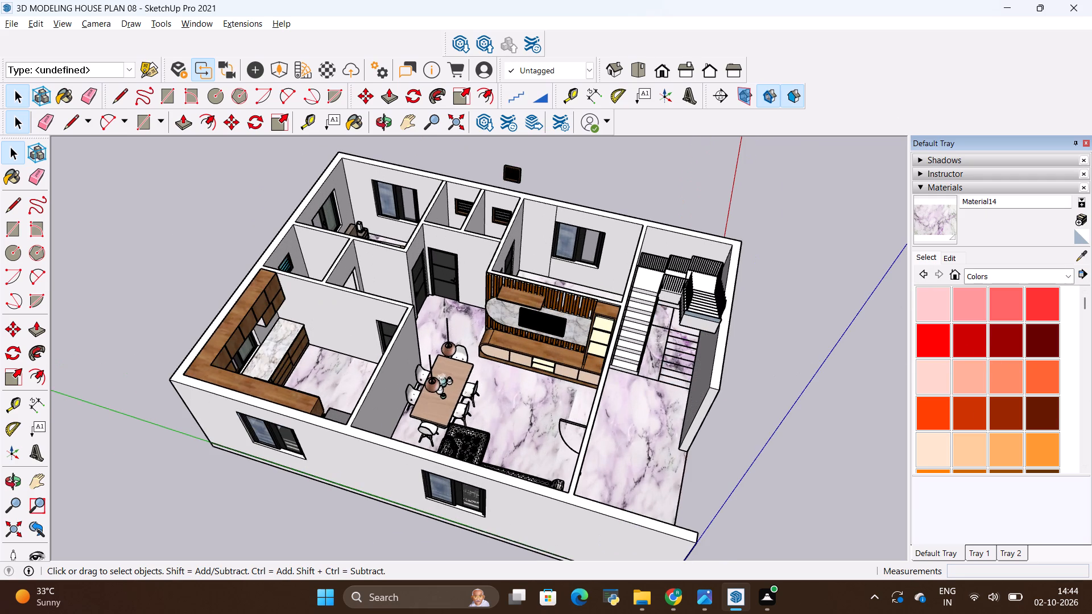
{"action": "scroll", "coordinate": [967, 357], "scroll_direction": "down", "scroll_amount": 2}
{"action": "scroll", "coordinate": [945, 317], "scroll_direction": "up", "scroll_amount": 1}
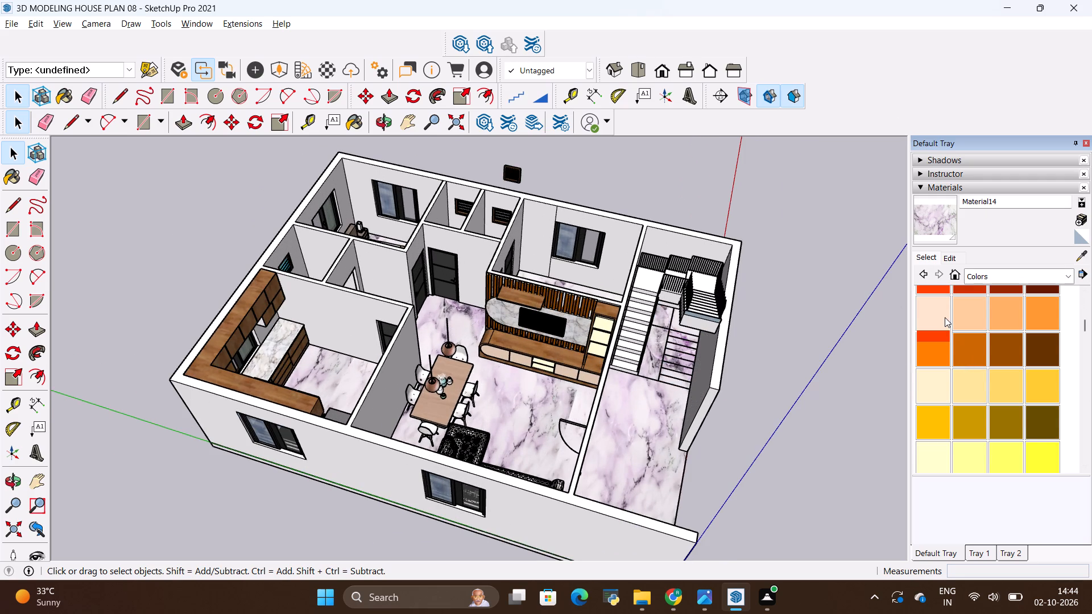
{"action": "left_click", "coordinate": [939, 388]}
{"action": "scroll", "coordinate": [508, 258], "scroll_direction": "up", "scroll_amount": 2}
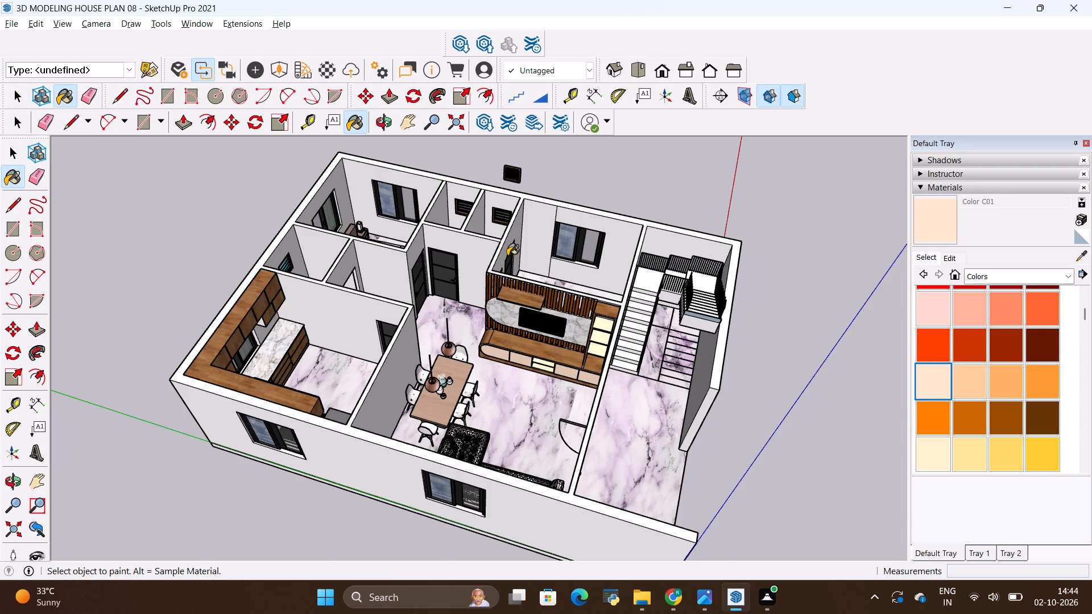
{"action": "scroll", "coordinate": [507, 256], "scroll_direction": "up", "scroll_amount": 11}
{"action": "key", "text": "space"}
{"action": "double_click", "coordinate": [553, 222]}
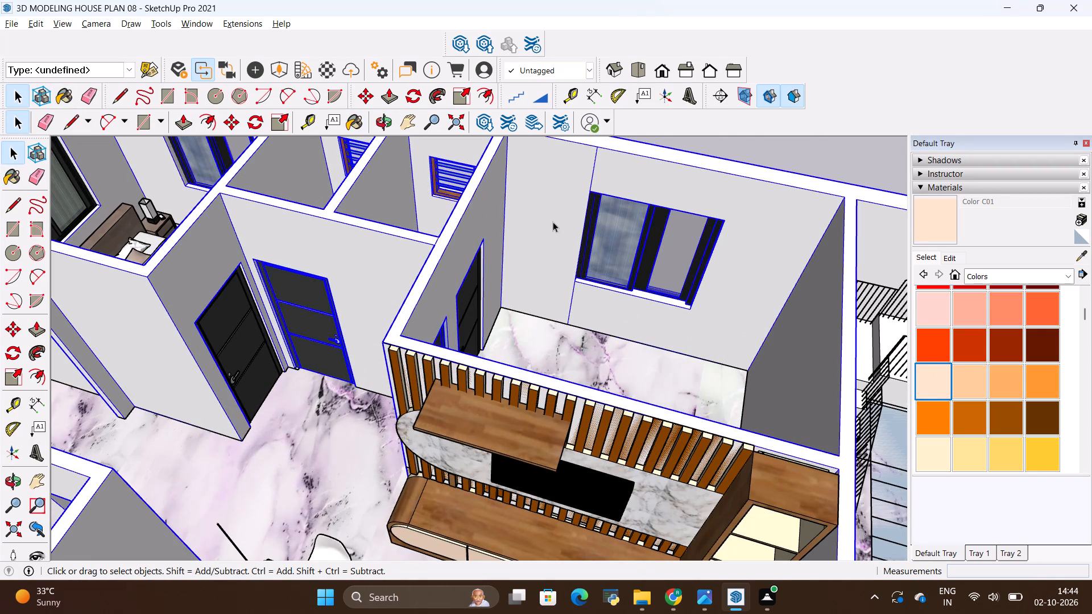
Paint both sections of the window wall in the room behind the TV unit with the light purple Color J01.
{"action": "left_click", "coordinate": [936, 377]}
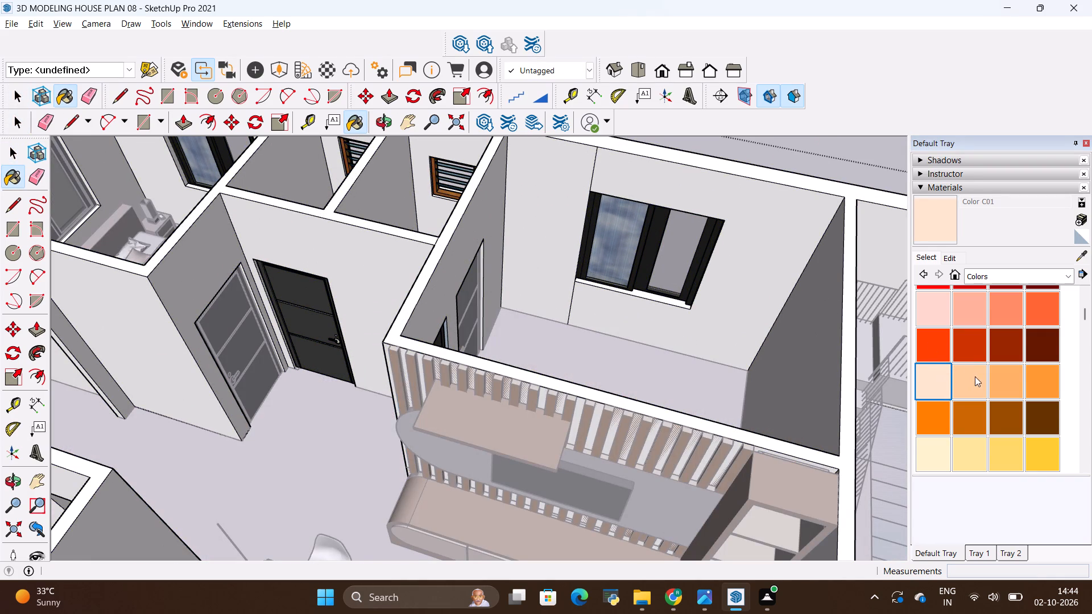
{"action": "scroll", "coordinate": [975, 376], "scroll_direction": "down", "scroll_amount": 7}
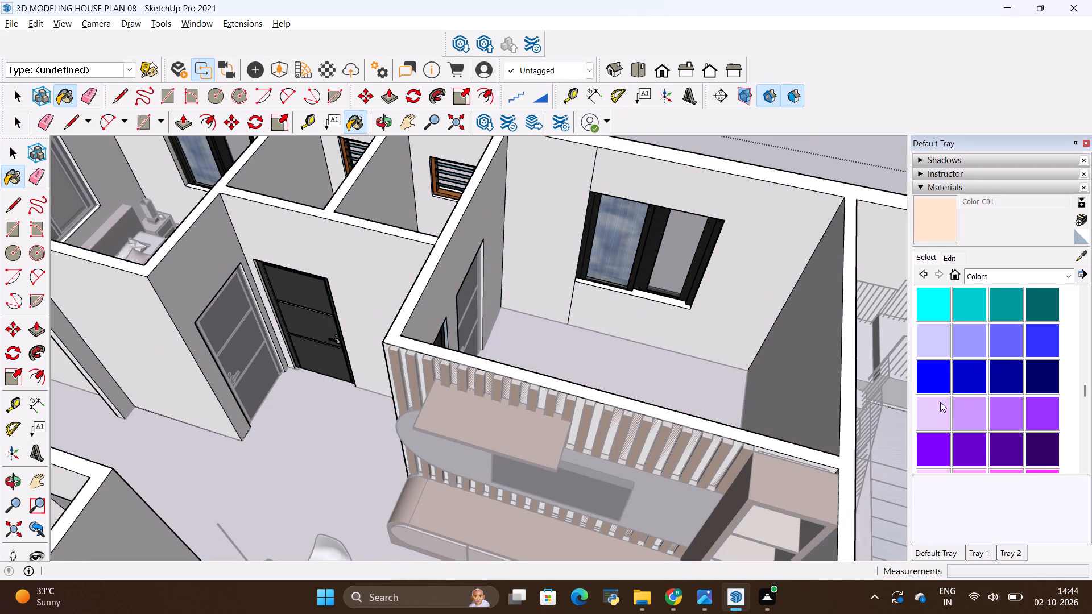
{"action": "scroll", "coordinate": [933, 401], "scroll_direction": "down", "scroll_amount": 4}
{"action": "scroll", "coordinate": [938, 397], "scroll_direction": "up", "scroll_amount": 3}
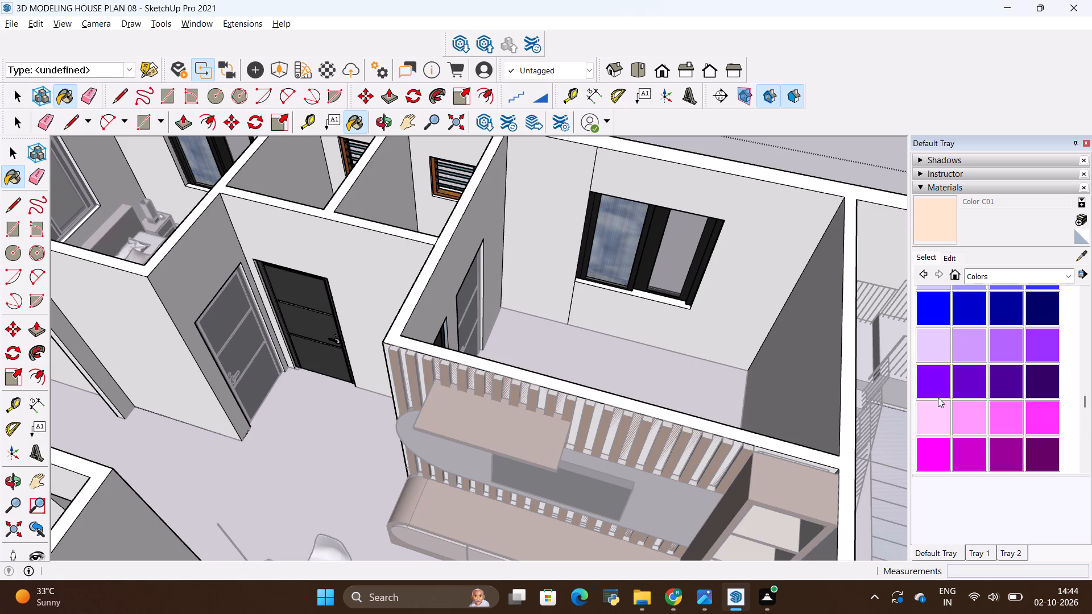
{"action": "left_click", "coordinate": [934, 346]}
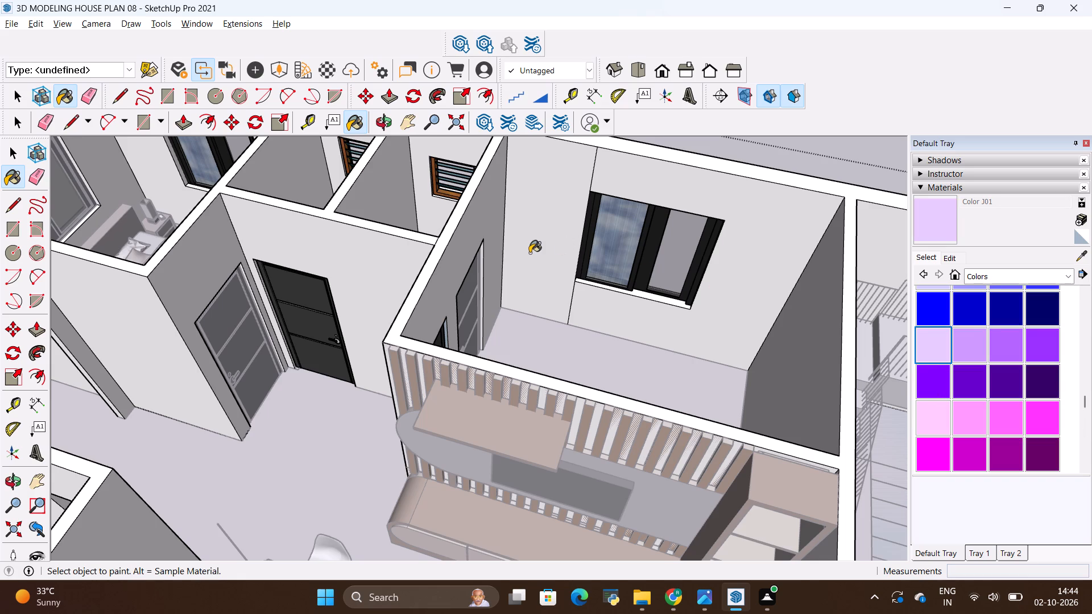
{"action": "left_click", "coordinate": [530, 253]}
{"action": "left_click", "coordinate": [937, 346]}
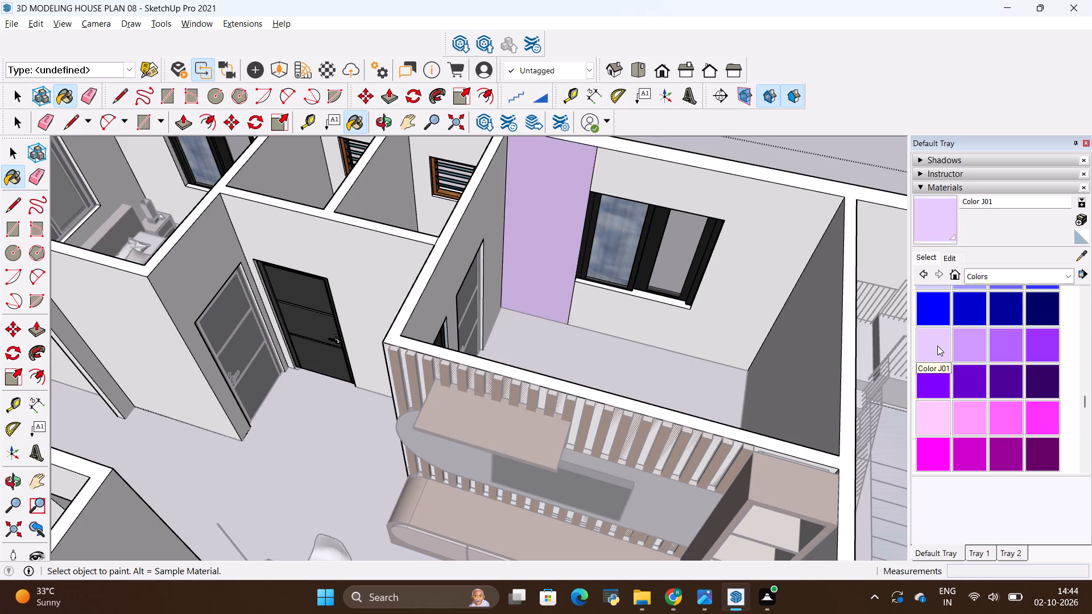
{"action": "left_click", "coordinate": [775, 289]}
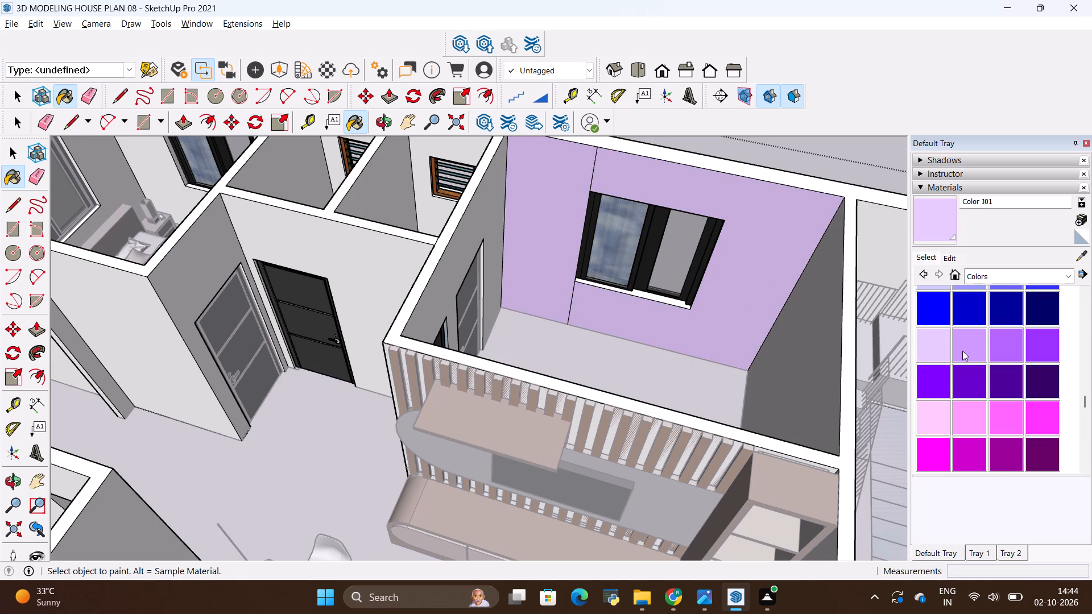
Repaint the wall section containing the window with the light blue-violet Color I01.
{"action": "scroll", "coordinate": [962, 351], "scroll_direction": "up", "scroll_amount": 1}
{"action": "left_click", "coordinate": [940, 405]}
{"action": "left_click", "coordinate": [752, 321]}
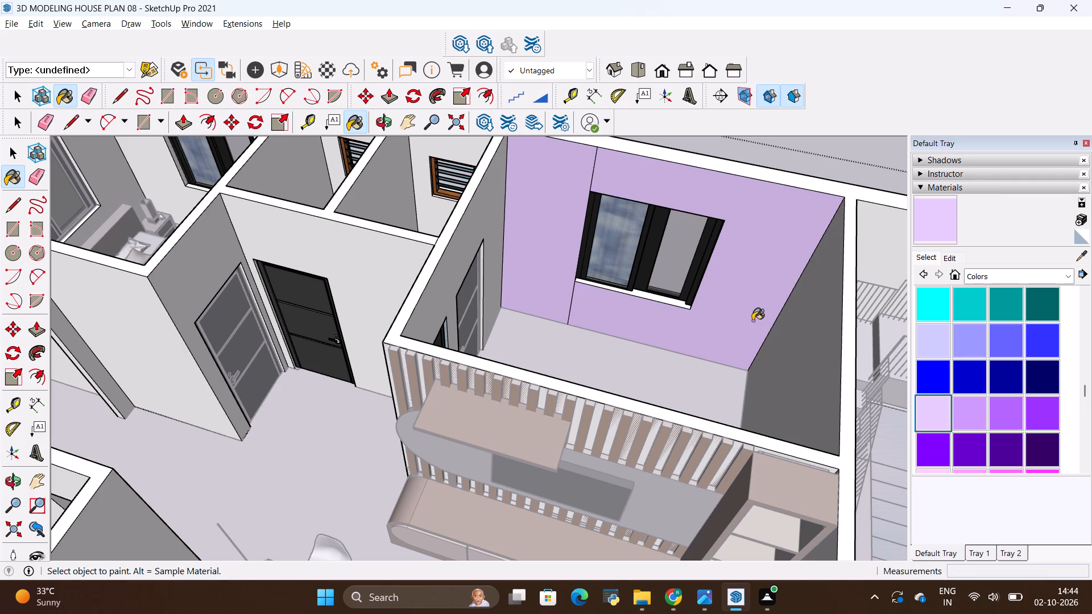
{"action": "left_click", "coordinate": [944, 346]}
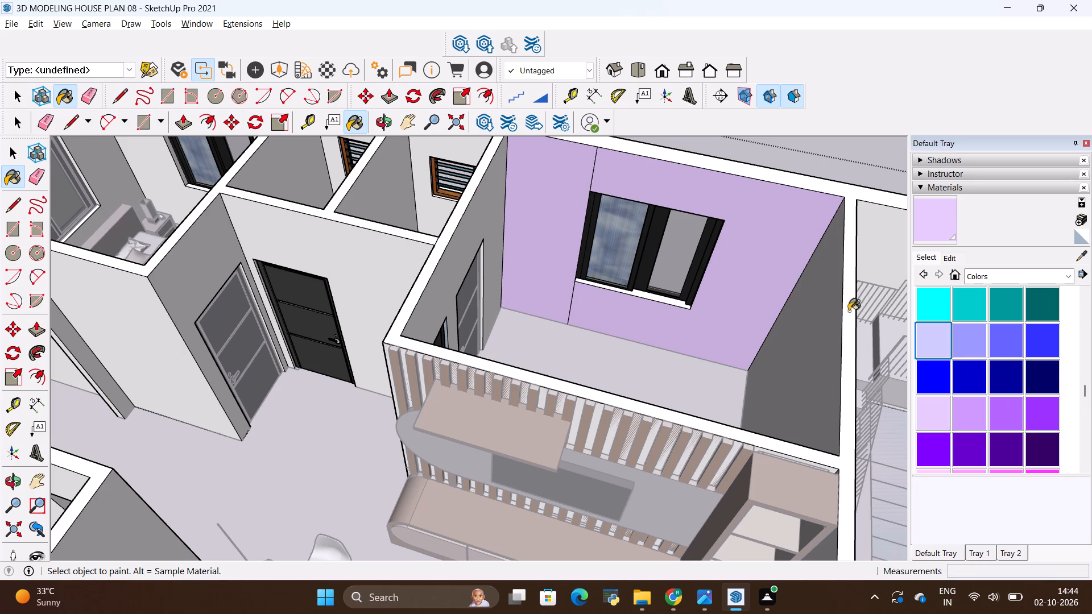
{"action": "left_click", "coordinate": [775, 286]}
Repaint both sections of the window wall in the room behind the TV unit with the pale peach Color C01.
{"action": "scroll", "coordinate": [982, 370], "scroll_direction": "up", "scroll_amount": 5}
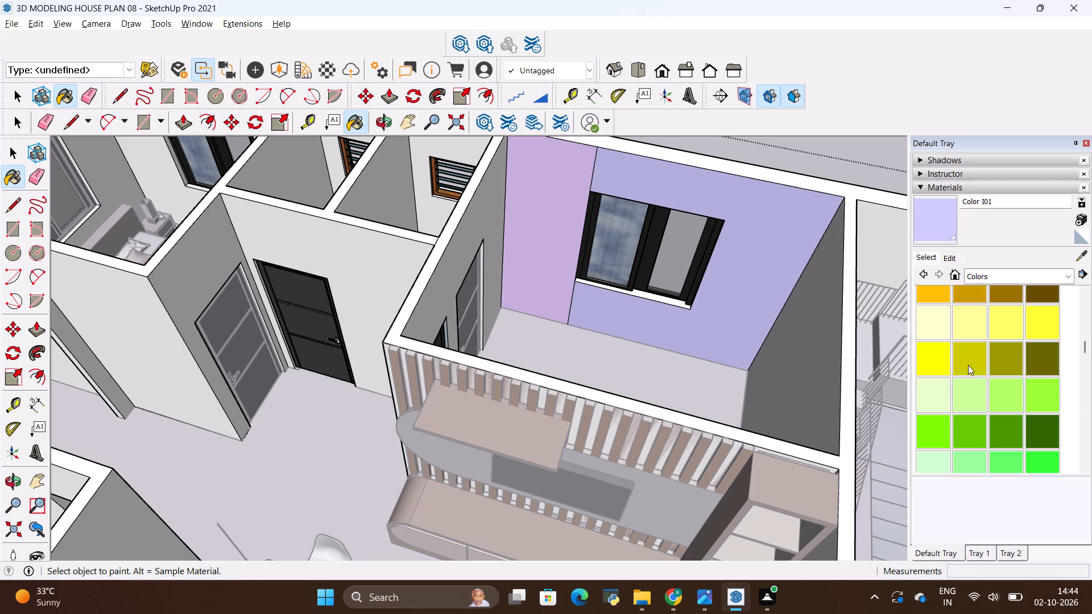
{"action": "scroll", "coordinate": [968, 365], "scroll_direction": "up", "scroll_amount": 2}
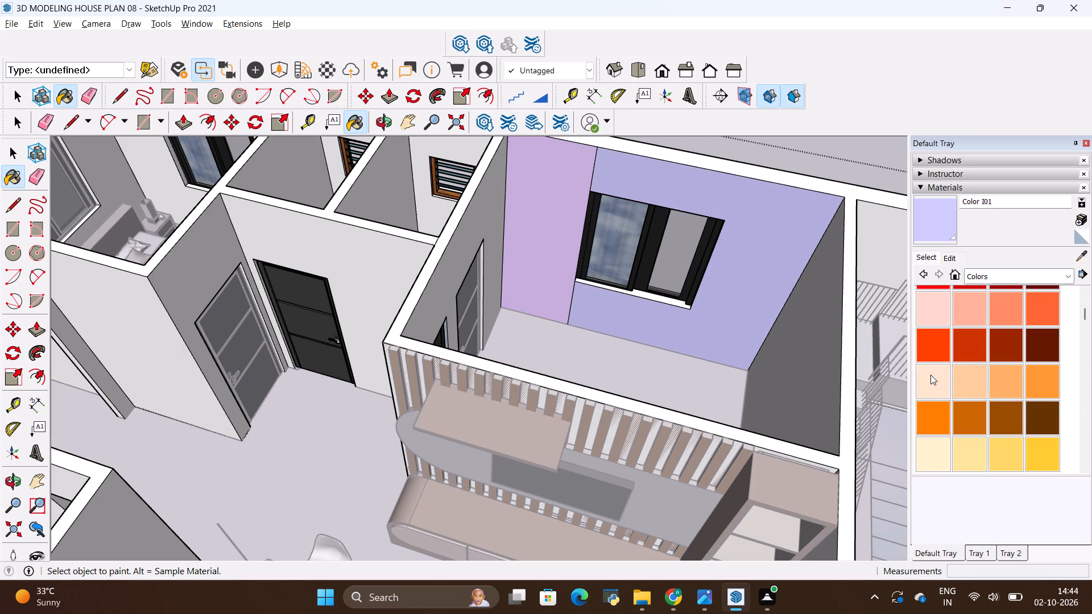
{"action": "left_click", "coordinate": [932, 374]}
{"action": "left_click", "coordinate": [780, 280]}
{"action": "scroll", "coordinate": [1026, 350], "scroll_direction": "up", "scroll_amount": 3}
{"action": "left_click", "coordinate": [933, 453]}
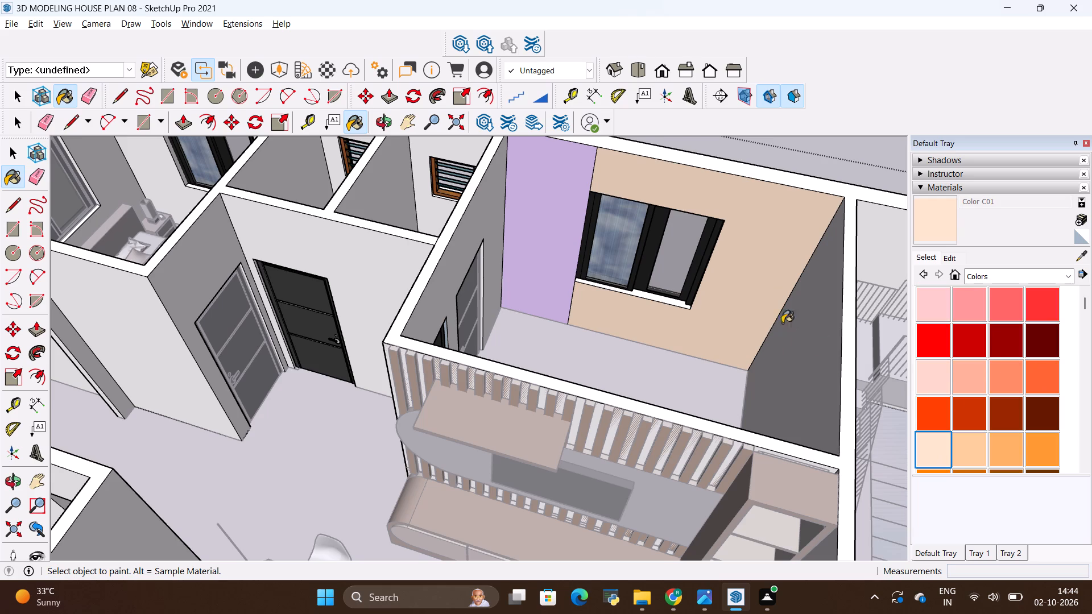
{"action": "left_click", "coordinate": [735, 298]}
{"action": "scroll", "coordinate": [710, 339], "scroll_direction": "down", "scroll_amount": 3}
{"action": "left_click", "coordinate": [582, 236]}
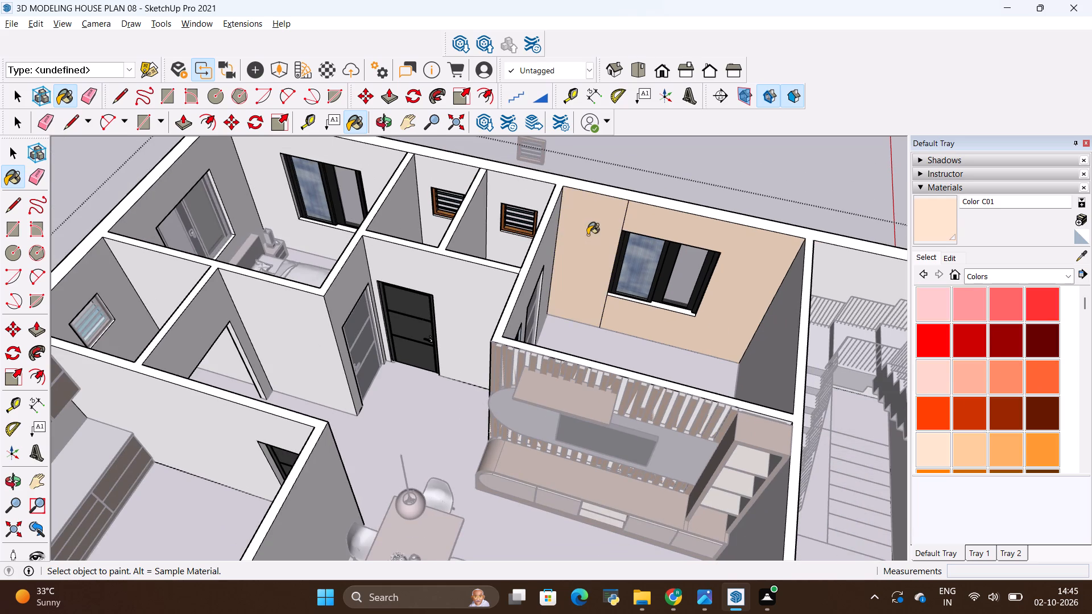
Repaint both sections of the window wall in the room behind the TV unit with the cream Color D01.
{"action": "scroll", "coordinate": [606, 217], "scroll_direction": "down", "scroll_amount": 4}
{"action": "middle_click_drag", "start_coordinate": [669, 316], "coordinate": [433, 327]}
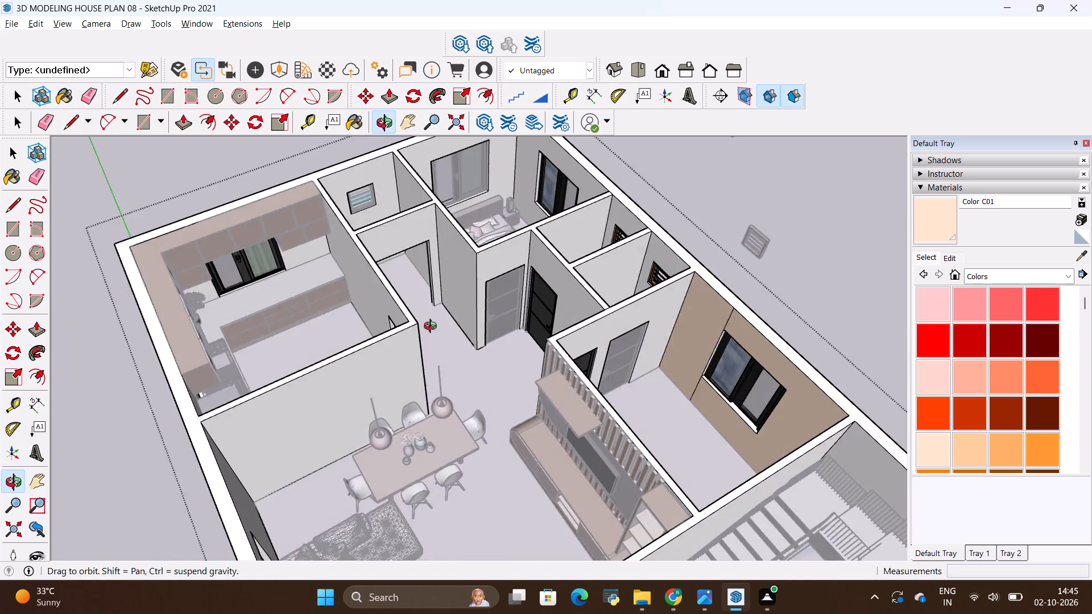
{"action": "middle_click_drag", "start_coordinate": [433, 327], "coordinate": [523, 334]}
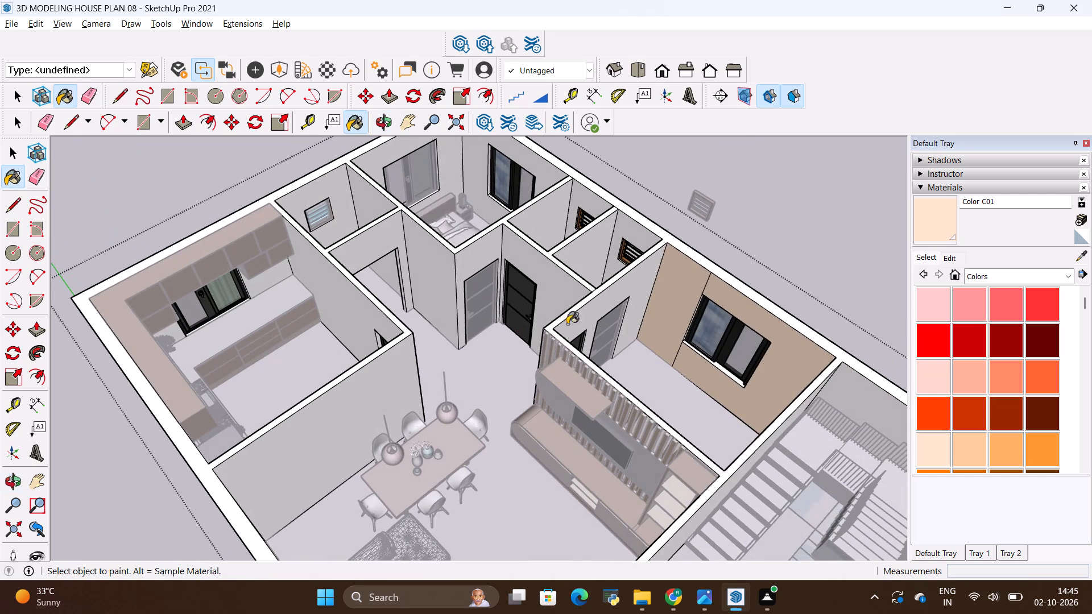
{"action": "scroll", "coordinate": [660, 306], "scroll_direction": "up", "scroll_amount": 3}
{"action": "scroll", "coordinate": [966, 381], "scroll_direction": "down", "scroll_amount": 1}
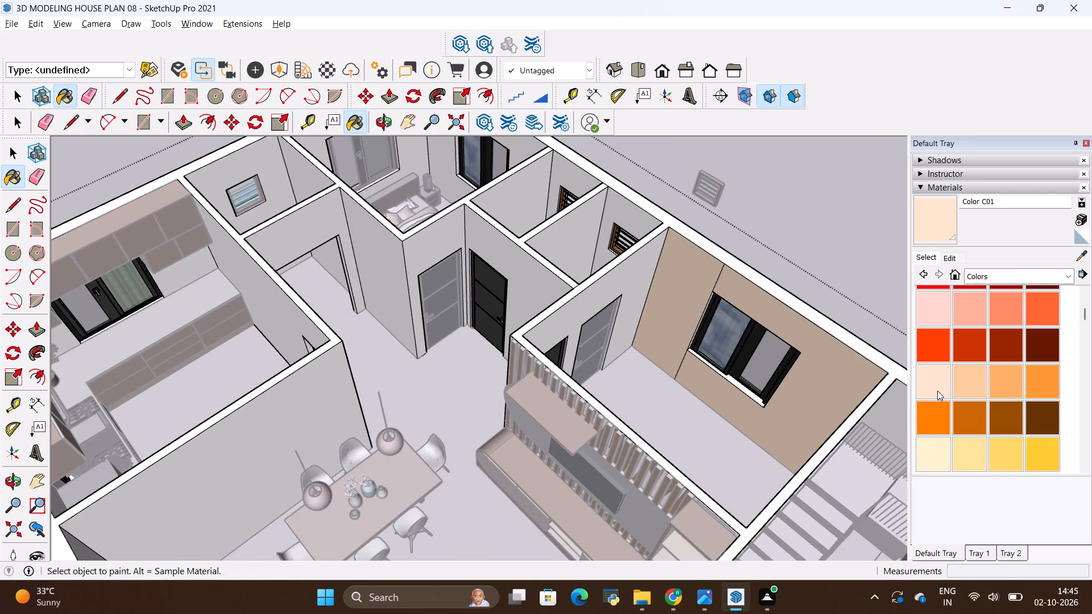
{"action": "left_click", "coordinate": [931, 445]}
{"action": "left_click", "coordinate": [847, 373]}
{"action": "left_click", "coordinate": [675, 303]}
{"action": "scroll", "coordinate": [729, 299], "scroll_direction": "up", "scroll_amount": 7}
{"action": "scroll", "coordinate": [737, 264], "scroll_direction": "down", "scroll_amount": 5}
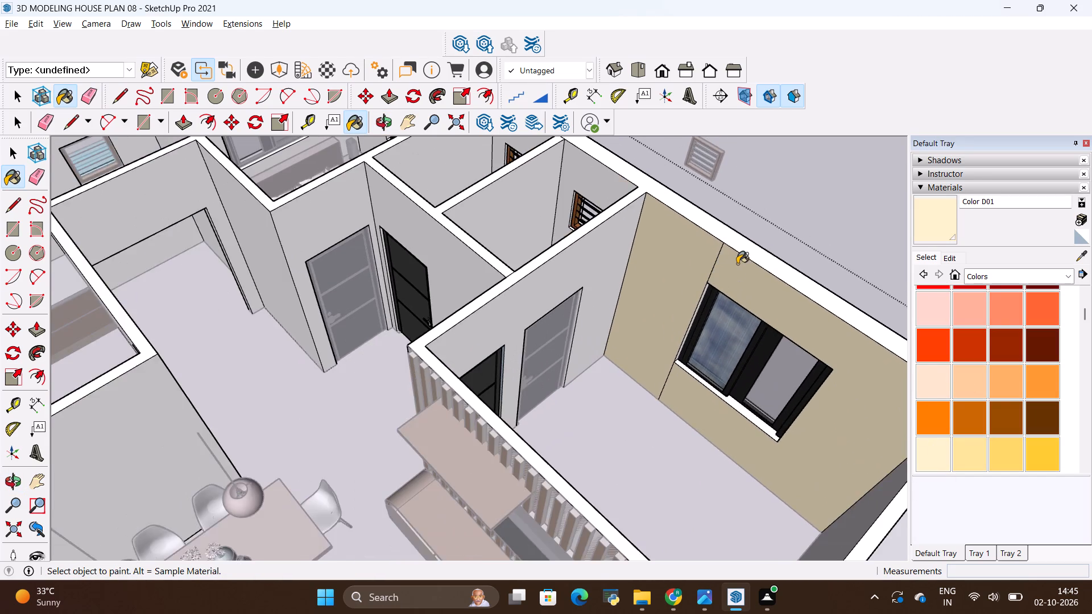
Paint the door wall and the wall opposite the window in the room behind the TV unit with Color D01.
{"action": "middle_click_drag", "start_coordinate": [713, 277], "coordinate": [562, 256]}
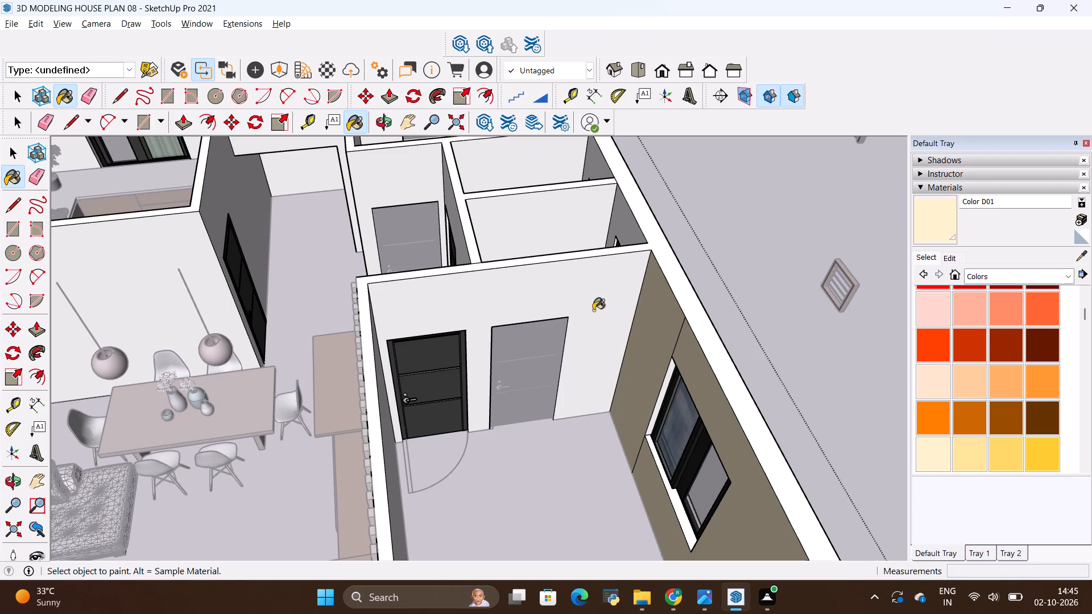
{"action": "left_click", "coordinate": [593, 310]}
{"action": "scroll", "coordinate": [615, 312], "scroll_direction": "down", "scroll_amount": 4}
{"action": "middle_click_drag", "start_coordinate": [650, 304], "coordinate": [443, 325]}
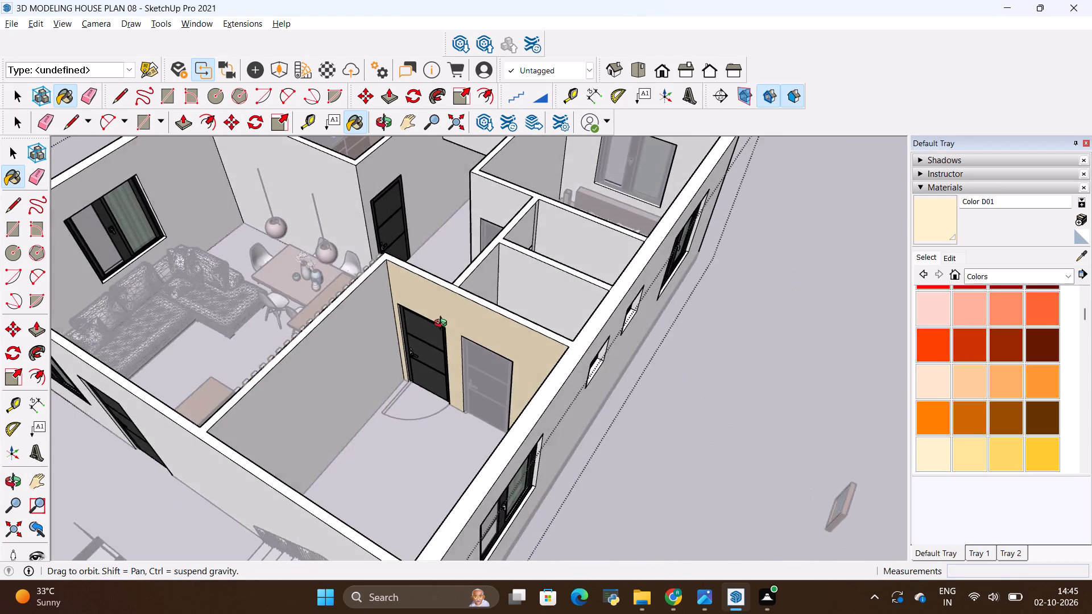
{"action": "middle_click_drag", "start_coordinate": [443, 325], "coordinate": [411, 318]}
{"action": "left_click", "coordinate": [341, 326]}
Paint the living hall wall behind the sofa and the passage wall containing the kitchen door with Color D01.
{"action": "scroll", "coordinate": [493, 355], "scroll_direction": "down", "scroll_amount": 5}
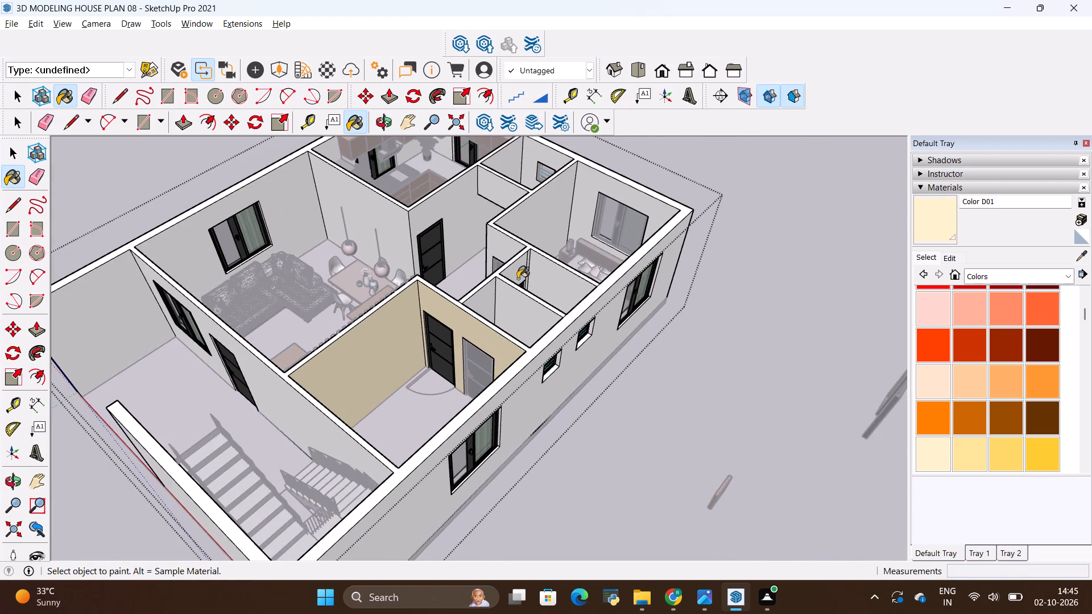
{"action": "scroll", "coordinate": [511, 240], "scroll_direction": "up", "scroll_amount": 2}
{"action": "scroll", "coordinate": [527, 339], "scroll_direction": "down", "scroll_amount": 4}
{"action": "scroll", "coordinate": [578, 374], "scroll_direction": "down", "scroll_amount": 4}
{"action": "scroll", "coordinate": [459, 206], "scroll_direction": "up", "scroll_amount": 2}
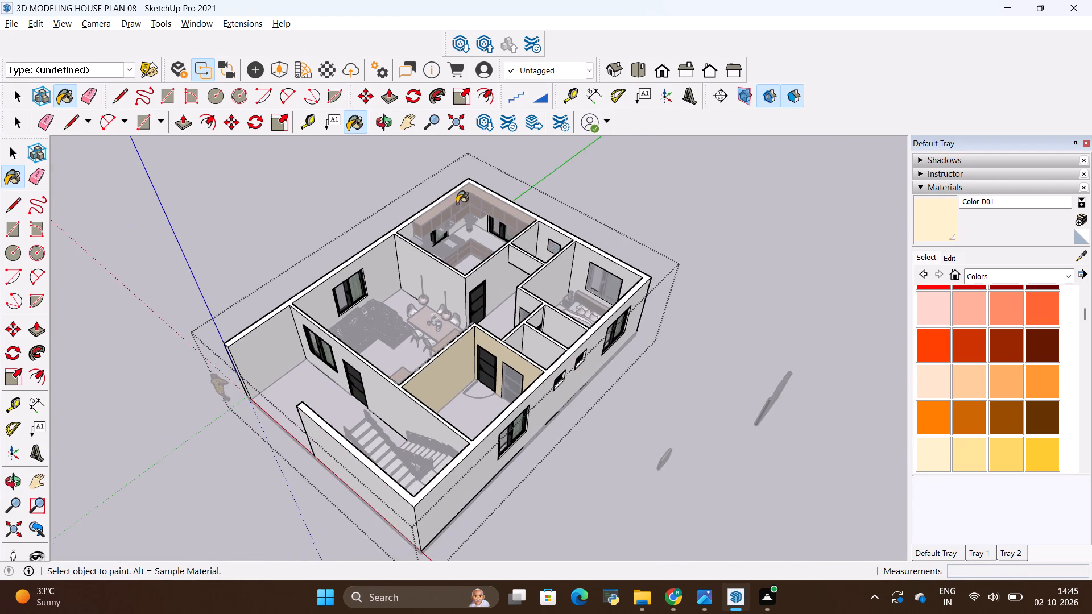
{"action": "scroll", "coordinate": [457, 204], "scroll_direction": "up", "scroll_amount": 16}
{"action": "middle_click_drag", "start_coordinate": [532, 327], "coordinate": [322, 384]}
{"action": "scroll", "coordinate": [406, 203], "scroll_direction": "up", "scroll_amount": 7}
{"action": "scroll", "coordinate": [492, 275], "scroll_direction": "down", "scroll_amount": 3}
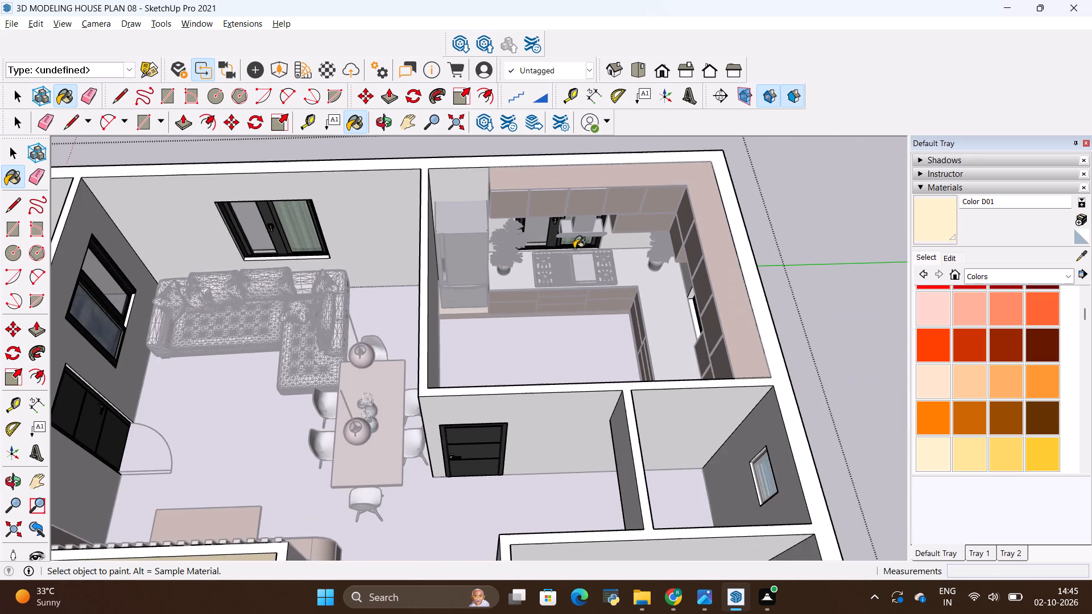
{"action": "scroll", "coordinate": [585, 243], "scroll_direction": "down", "scroll_amount": 5}
{"action": "scroll", "coordinate": [431, 218], "scroll_direction": "up", "scroll_amount": 3}
{"action": "left_click", "coordinate": [423, 229]}
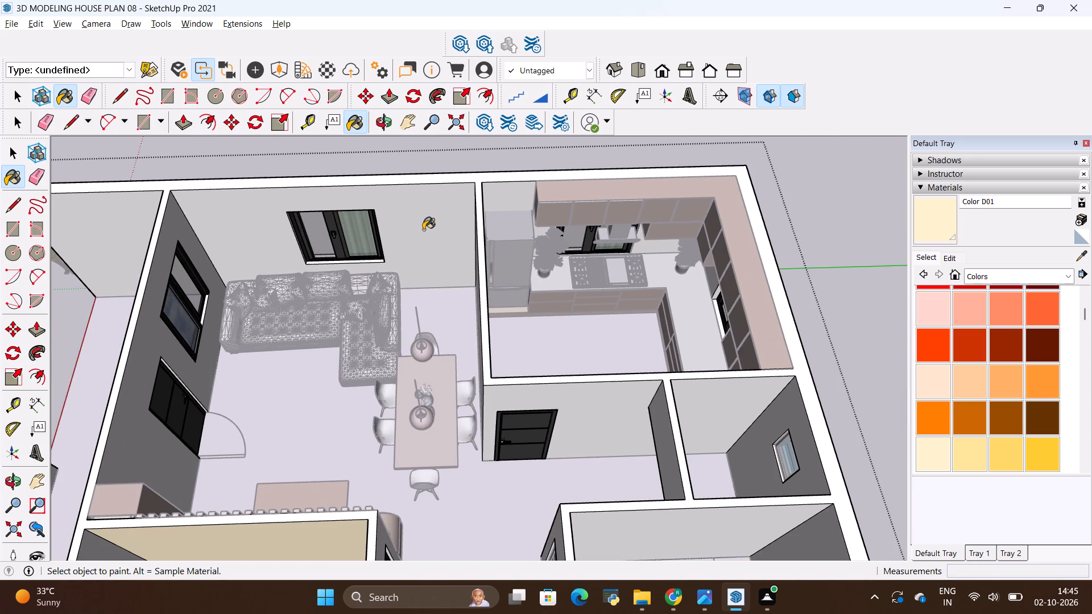
{"action": "left_click", "coordinate": [578, 422]}
Paint the partition wall between the dining area and the kitchen with Color D01.
{"action": "scroll", "coordinate": [559, 363], "scroll_direction": "up", "scroll_amount": 5}
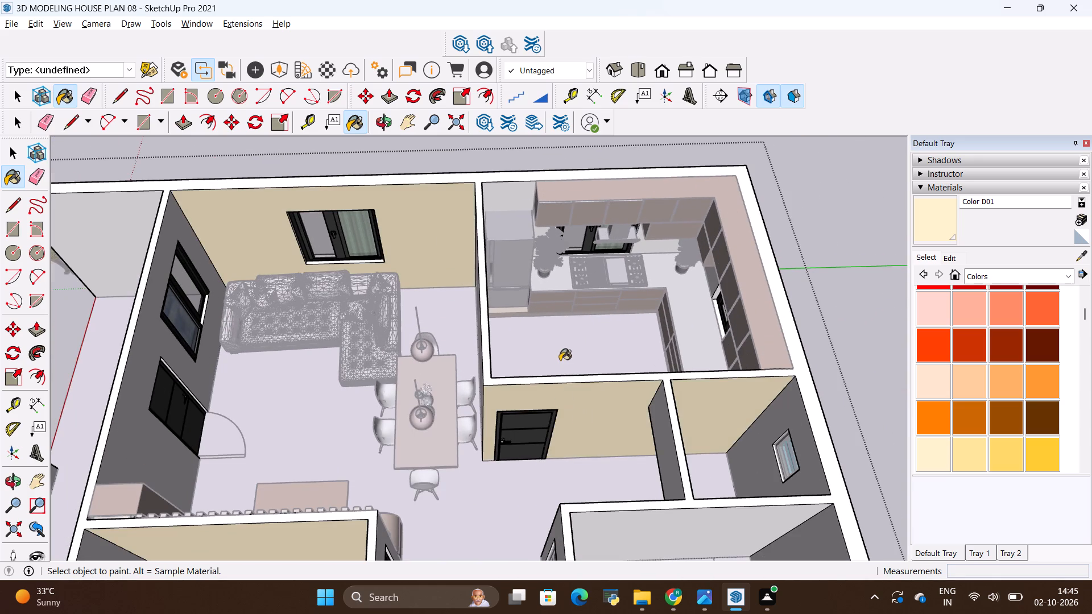
{"action": "scroll", "coordinate": [448, 272], "scroll_direction": "down", "scroll_amount": 4}
{"action": "scroll", "coordinate": [544, 262], "scroll_direction": "down", "scroll_amount": 4}
{"action": "middle_click_drag", "start_coordinate": [456, 405], "coordinate": [642, 485]}
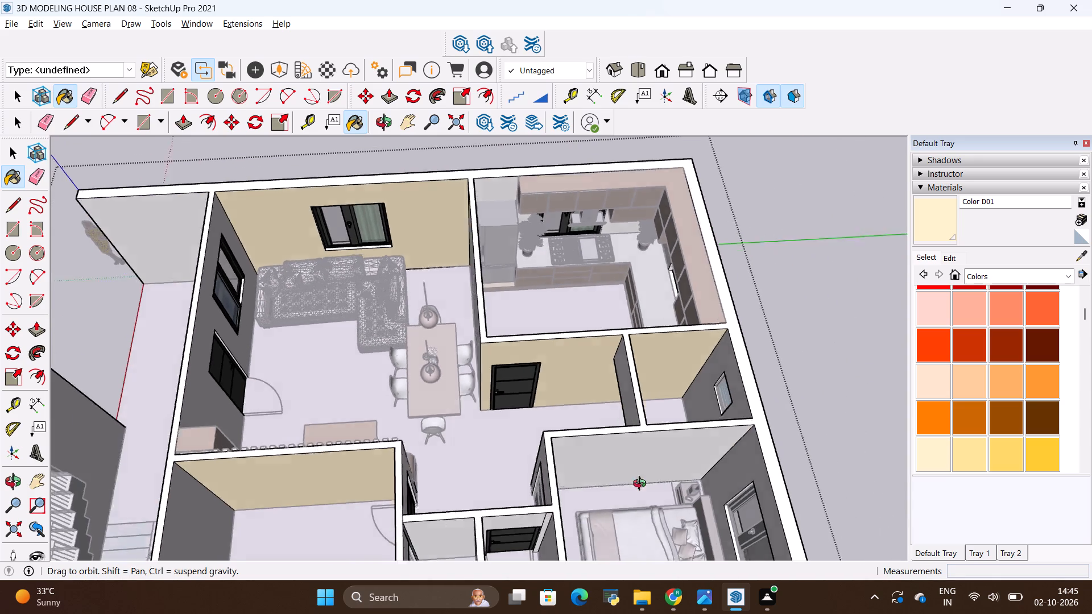
{"action": "middle_click_drag", "start_coordinate": [642, 485], "coordinate": [754, 415]}
{"action": "middle_click_drag", "start_coordinate": [532, 412], "coordinate": [750, 333]}
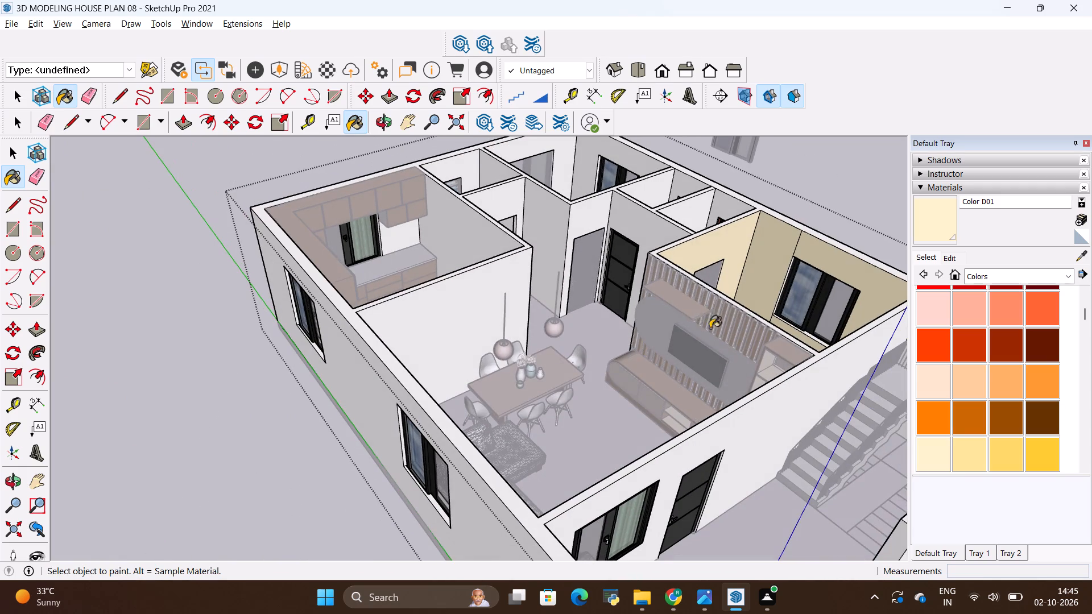
{"action": "left_click", "coordinate": [447, 330]}
Paint the bedroom door wall facing the hall and the inner walls of the two small bathrooms with Color D01.
{"action": "scroll", "coordinate": [575, 222], "scroll_direction": "up", "scroll_amount": 2}
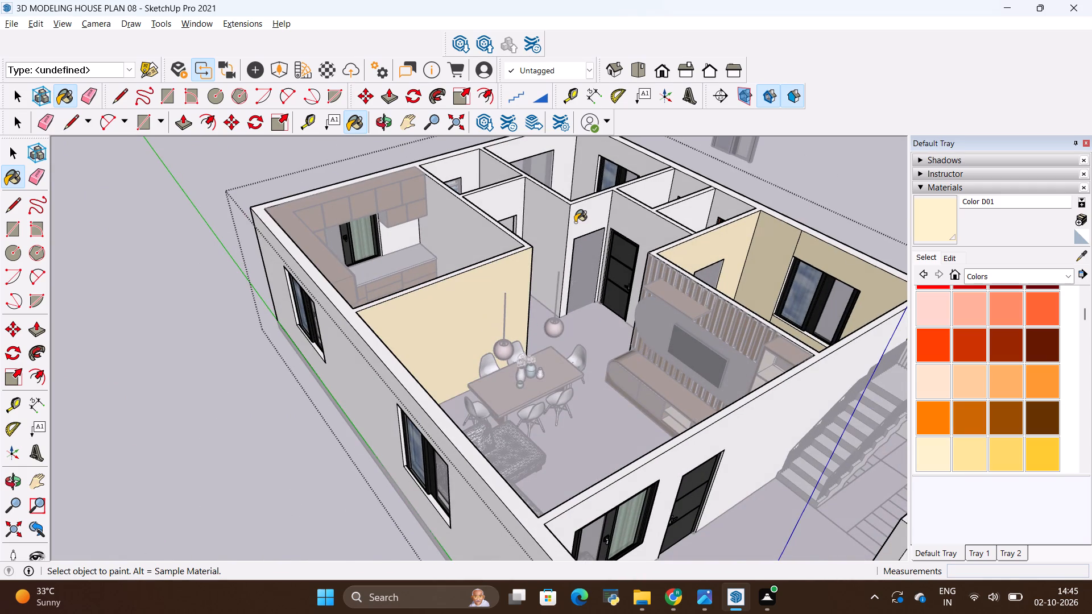
{"action": "scroll", "coordinate": [575, 222], "scroll_direction": "up", "scroll_amount": 9}
{"action": "left_click", "coordinate": [577, 230]}
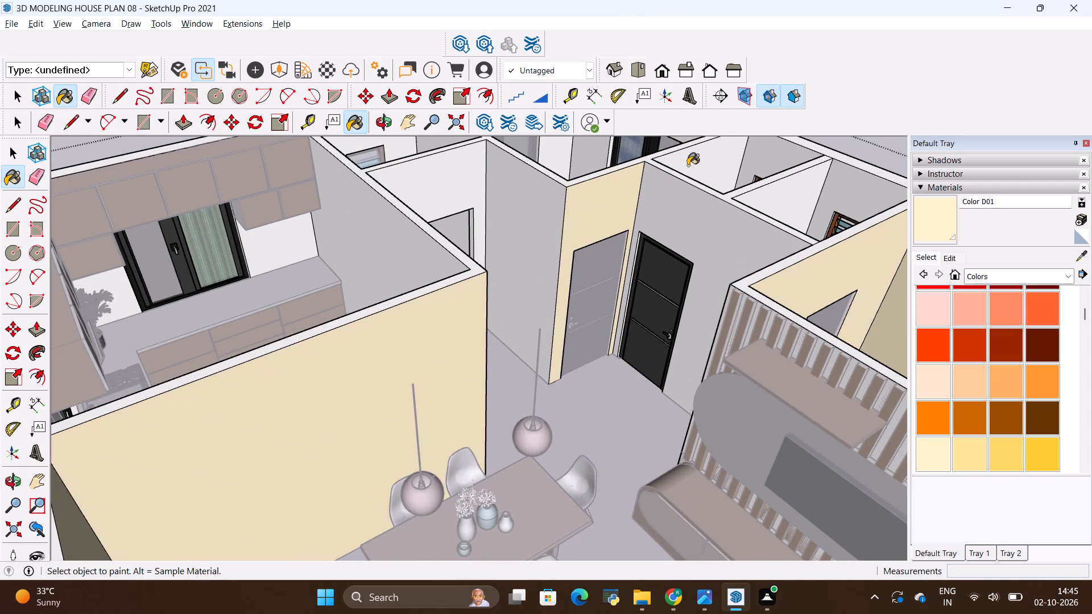
{"action": "left_click", "coordinate": [688, 165]}
{"action": "left_click", "coordinate": [767, 164]}
{"action": "left_click", "coordinate": [780, 194]}
{"action": "left_click", "coordinate": [833, 199]}
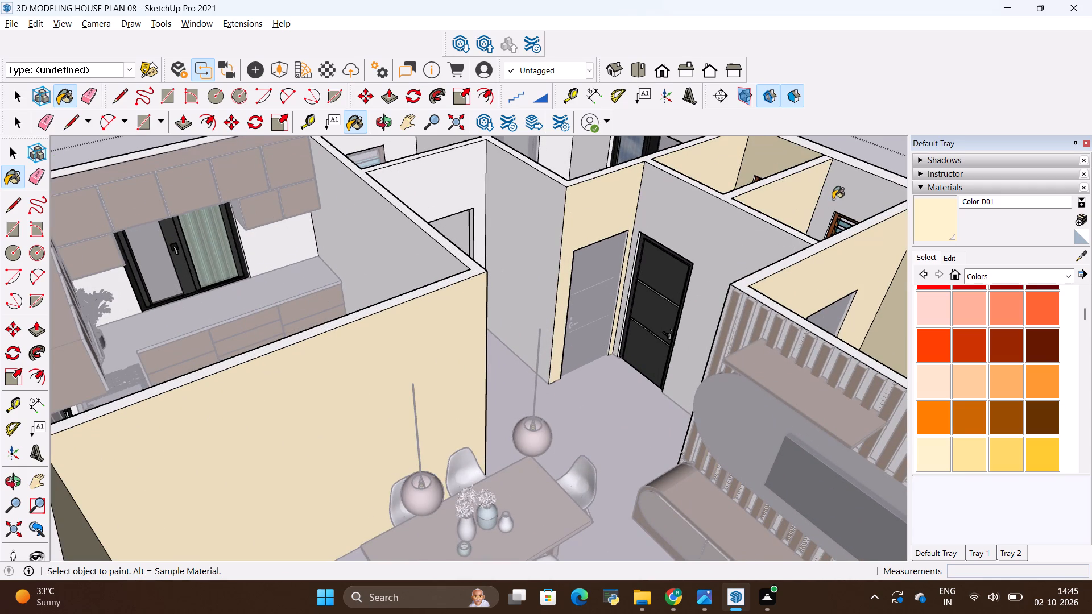
Paint a bedroom window wall, the small room beside the kitchen, the passage walls and the bathroom door wall with Color D01.
{"action": "scroll", "coordinate": [727, 374], "scroll_direction": "down", "scroll_amount": 9}
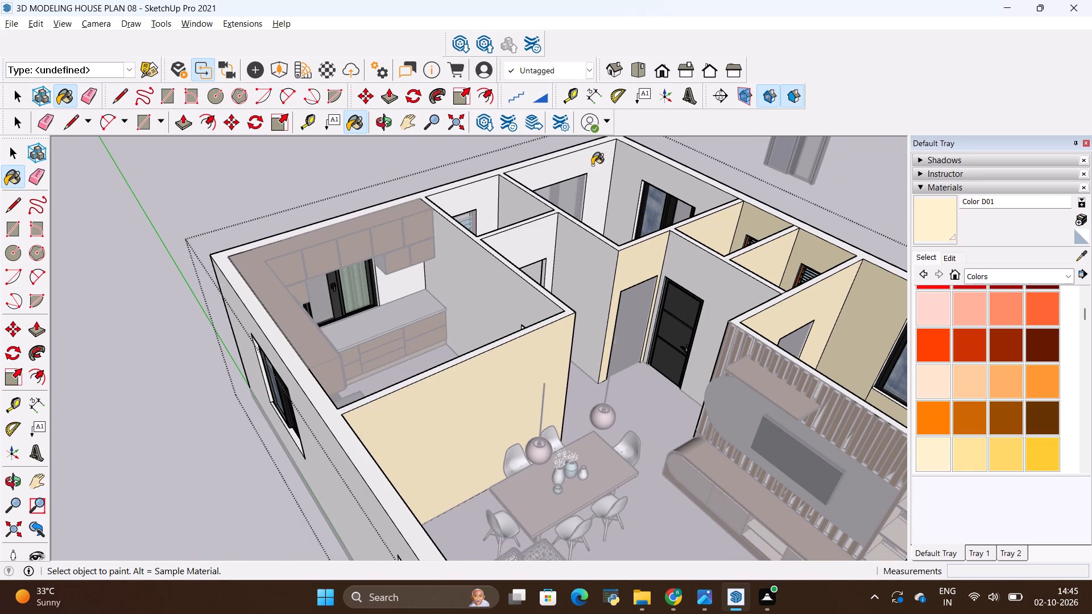
{"action": "left_click", "coordinate": [592, 165]}
{"action": "left_click", "coordinate": [486, 198]}
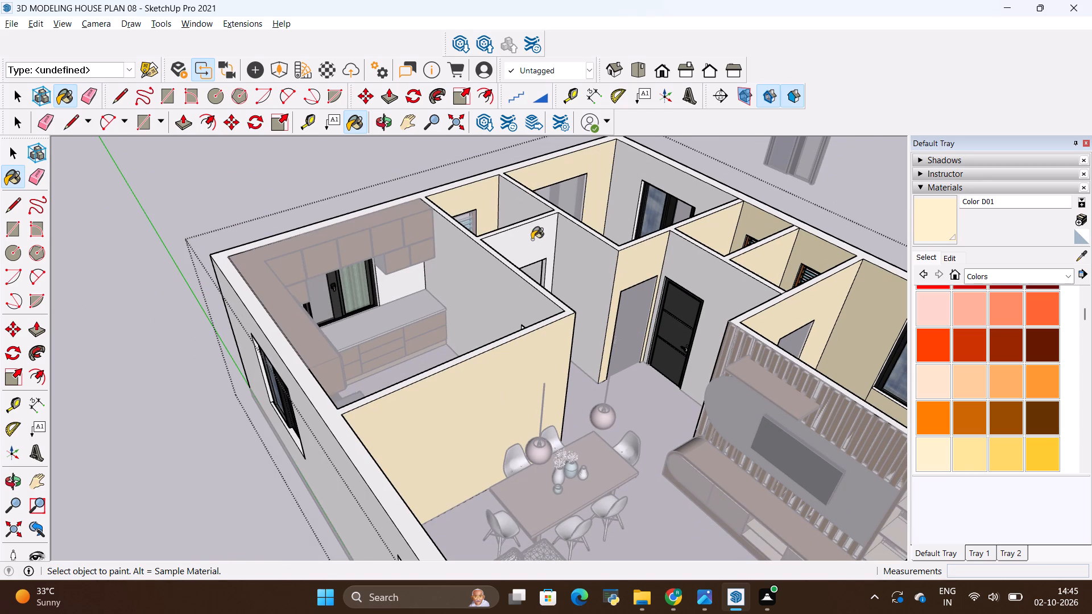
{"action": "left_click", "coordinate": [532, 239]}
{"action": "left_click", "coordinate": [584, 259]}
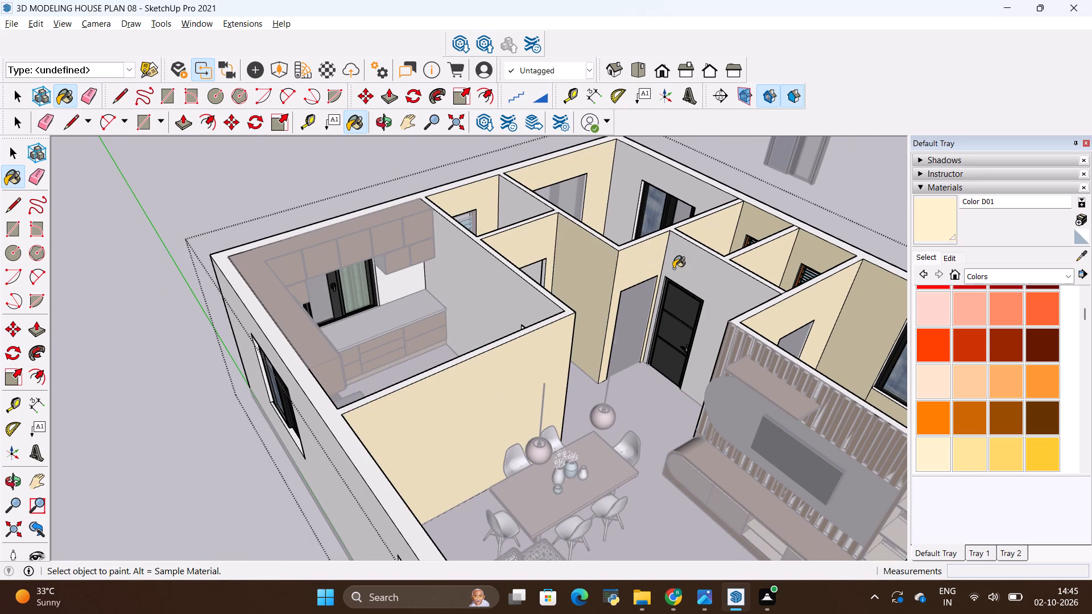
{"action": "left_click", "coordinate": [673, 268]}
{"action": "left_click", "coordinate": [519, 212]}
Paint the bedroom's other window wall with Color D01 and exit editing of the wall group.
{"action": "scroll", "coordinate": [547, 344], "scroll_direction": "down", "scroll_amount": 6}
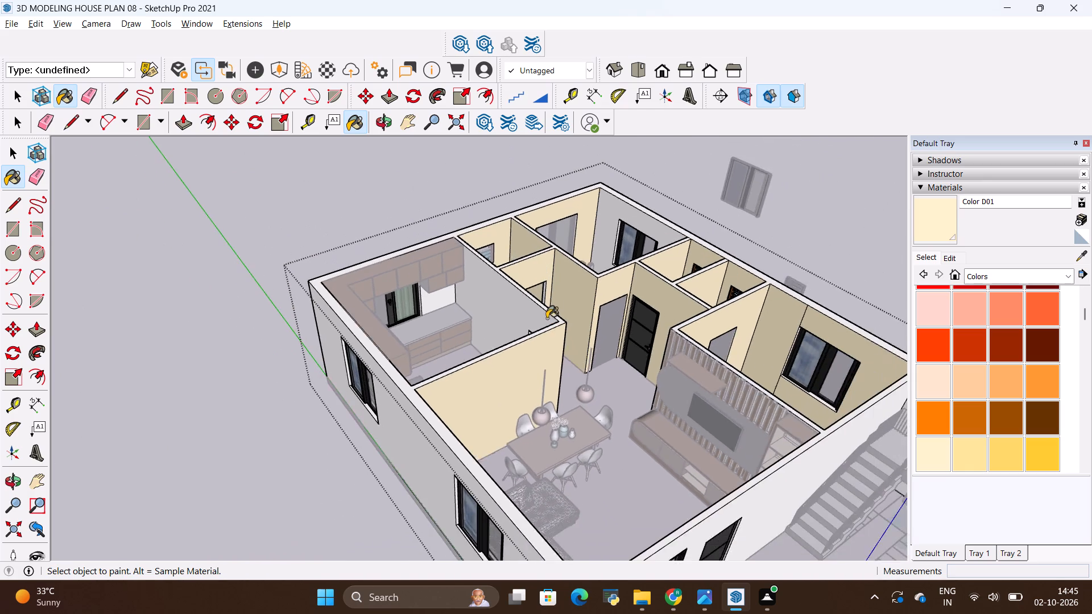
{"action": "scroll", "coordinate": [547, 317], "scroll_direction": "down", "scroll_amount": 4}
{"action": "left_click", "coordinate": [597, 223]}
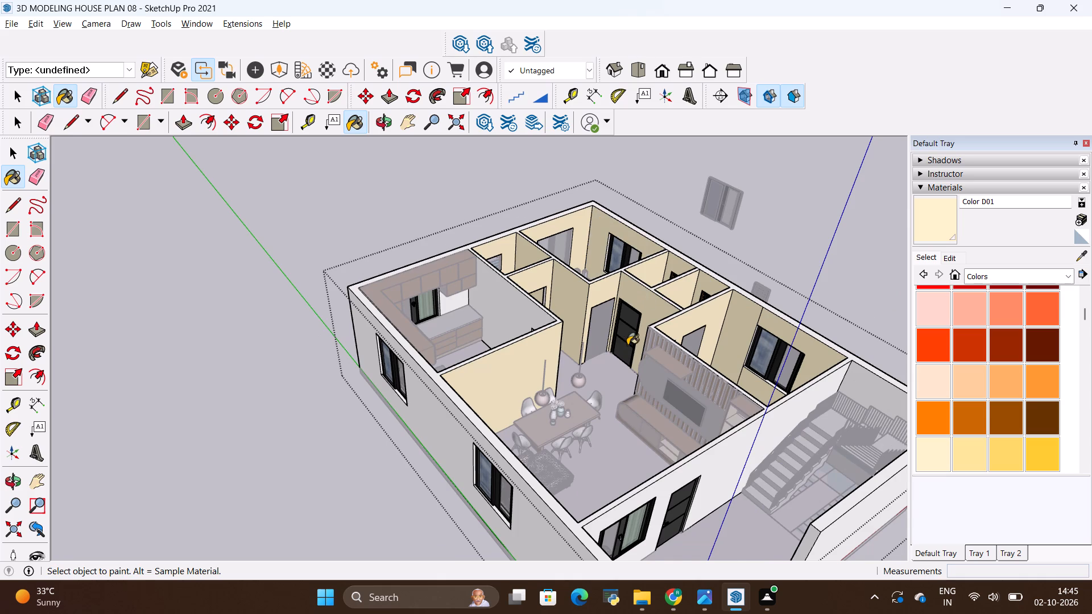
{"action": "scroll", "coordinate": [627, 350], "scroll_direction": "down", "scroll_amount": 3}
{"action": "scroll", "coordinate": [656, 383], "scroll_direction": "up", "scroll_amount": 3}
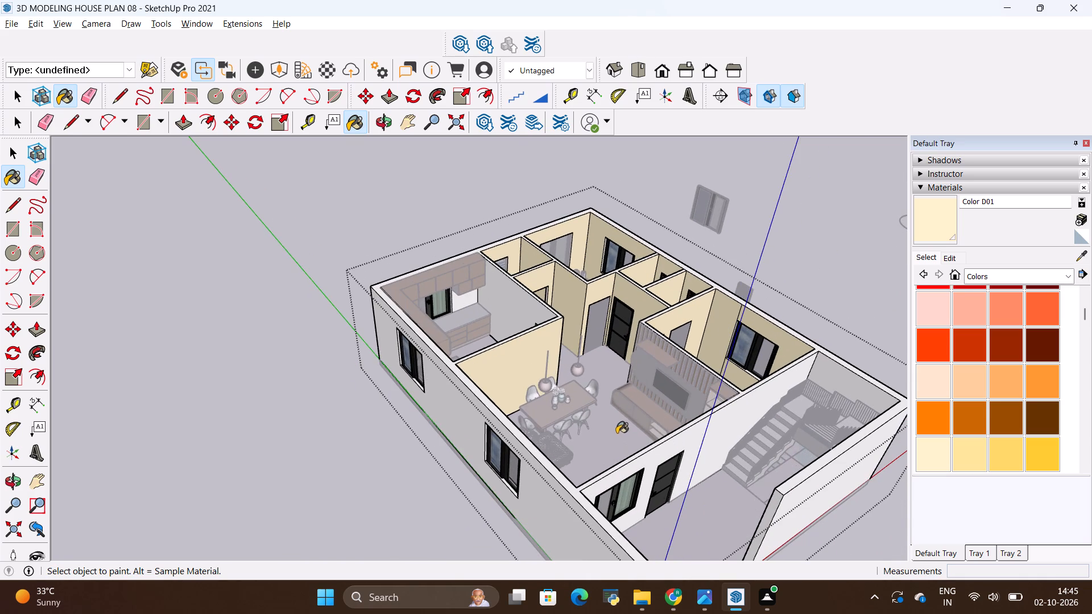
{"action": "key", "text": "space"}
{"action": "left_click", "coordinate": [302, 366]}
Examine the house from several sides to check which interior walls are still unpainted.
{"action": "scroll", "coordinate": [587, 321], "scroll_direction": "up", "scroll_amount": 3}
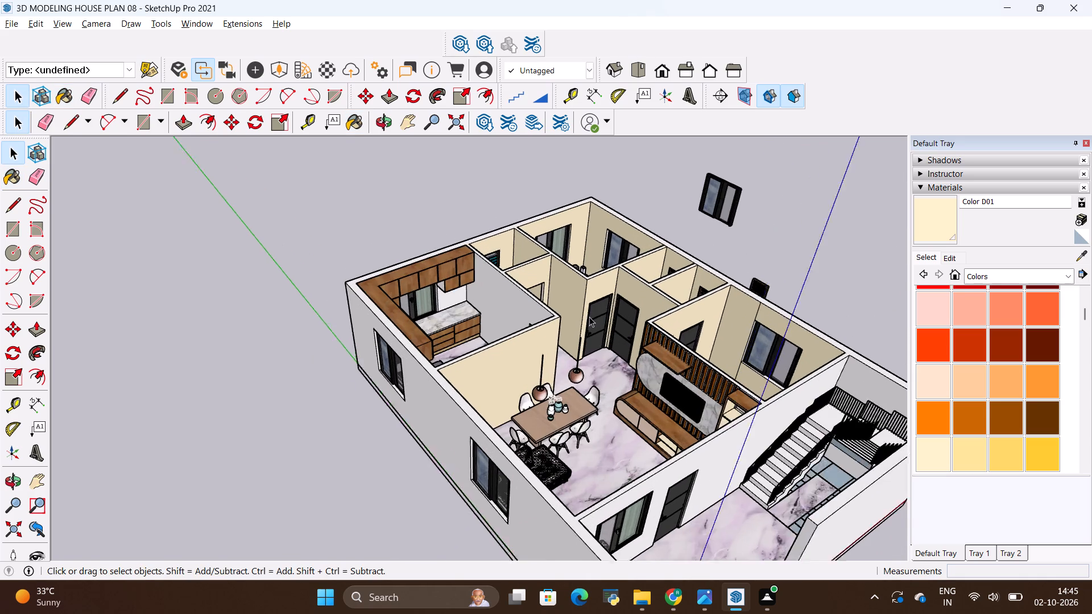
{"action": "scroll", "coordinate": [635, 360], "scroll_direction": "up", "scroll_amount": 1}
{"action": "middle_click_drag", "start_coordinate": [635, 360], "coordinate": [487, 351]}
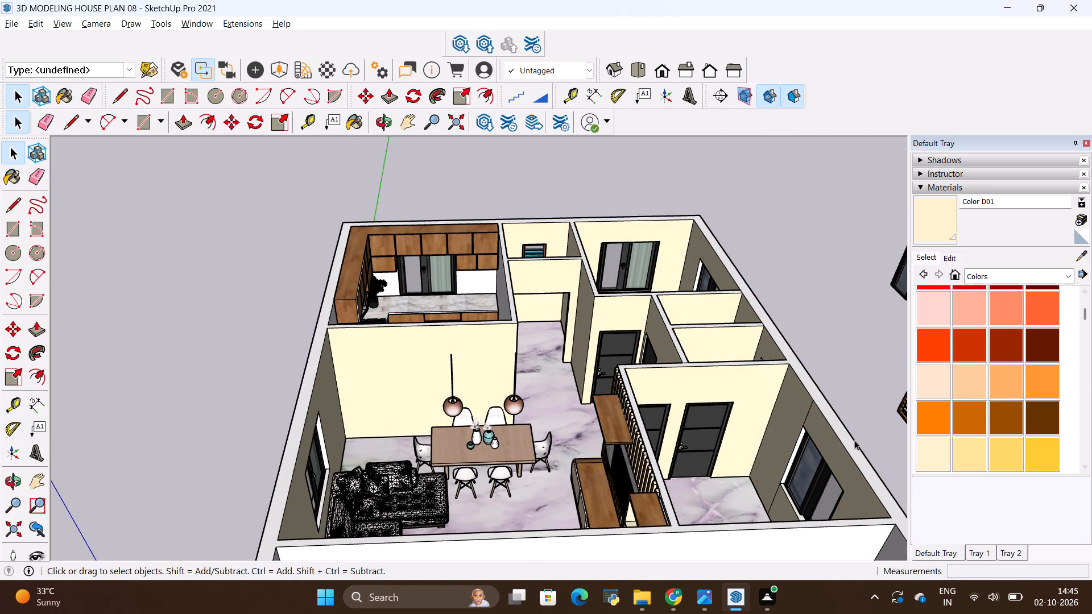
{"action": "middle_click_drag", "start_coordinate": [803, 394], "coordinate": [612, 481]}
{"action": "scroll", "coordinate": [477, 261], "scroll_direction": "up", "scroll_amount": 4}
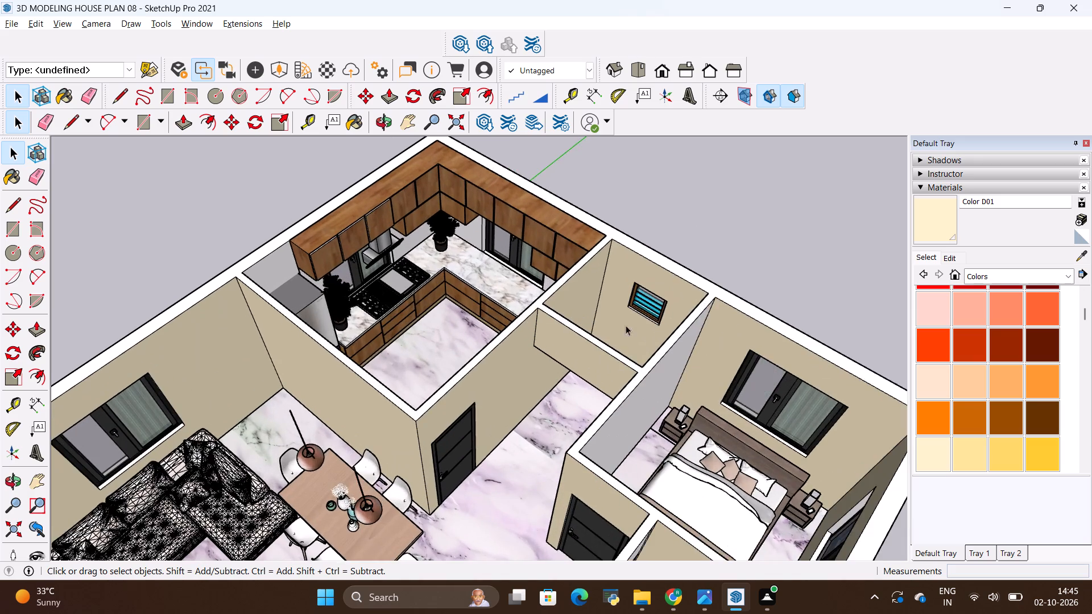
{"action": "scroll", "coordinate": [644, 342], "scroll_direction": "down", "scroll_amount": 5}
{"action": "middle_click_drag", "start_coordinate": [691, 333], "coordinate": [560, 404]}
{"action": "middle_click_drag", "start_coordinate": [777, 379], "coordinate": [679, 347]}
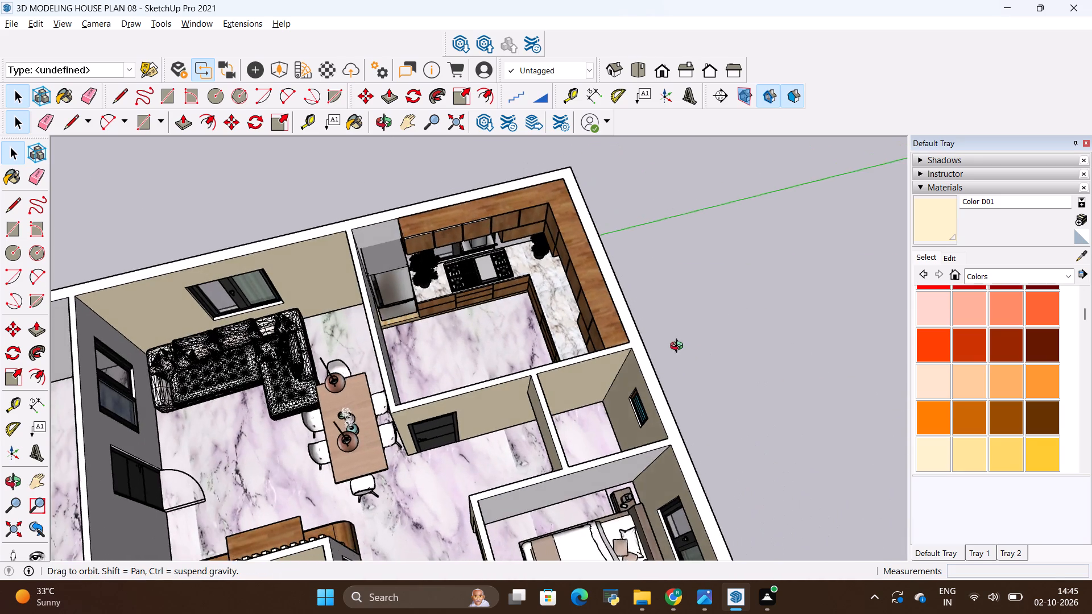
{"action": "middle_click_drag", "start_coordinate": [679, 347], "coordinate": [612, 286]}
{"action": "scroll", "coordinate": [860, 413], "scroll_direction": "down", "scroll_amount": 1}
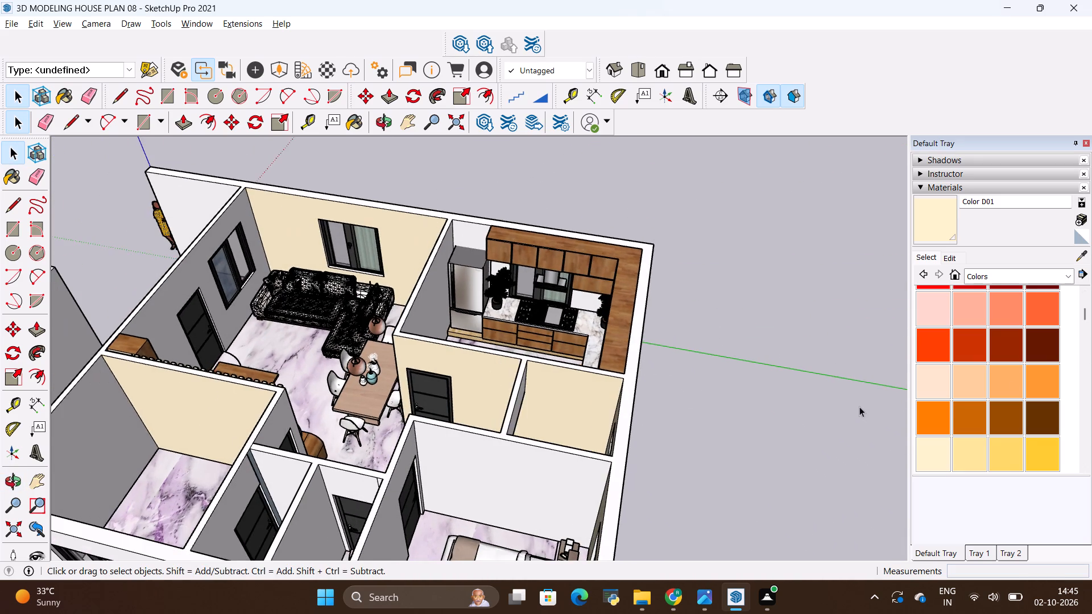
{"action": "scroll", "coordinate": [862, 383], "scroll_direction": "down", "scroll_amount": 8}
{"action": "scroll", "coordinate": [731, 497], "scroll_direction": "up", "scroll_amount": 3}
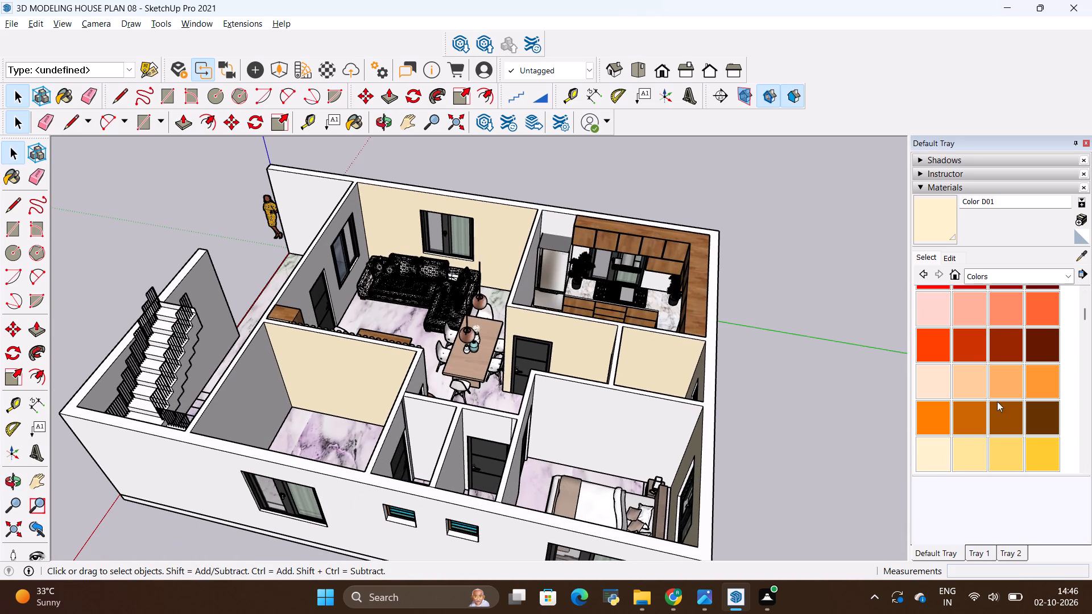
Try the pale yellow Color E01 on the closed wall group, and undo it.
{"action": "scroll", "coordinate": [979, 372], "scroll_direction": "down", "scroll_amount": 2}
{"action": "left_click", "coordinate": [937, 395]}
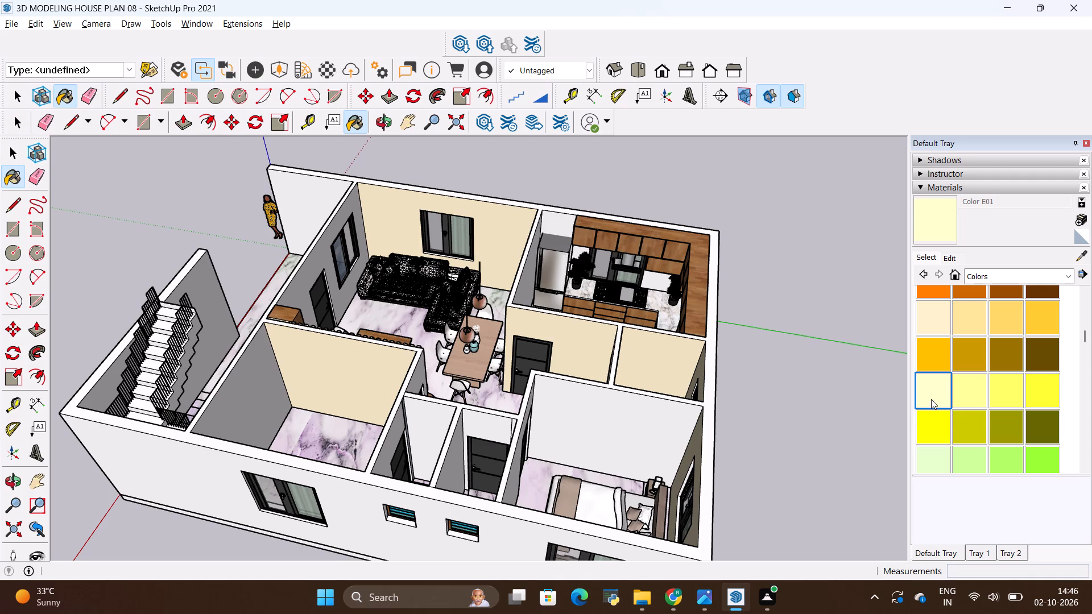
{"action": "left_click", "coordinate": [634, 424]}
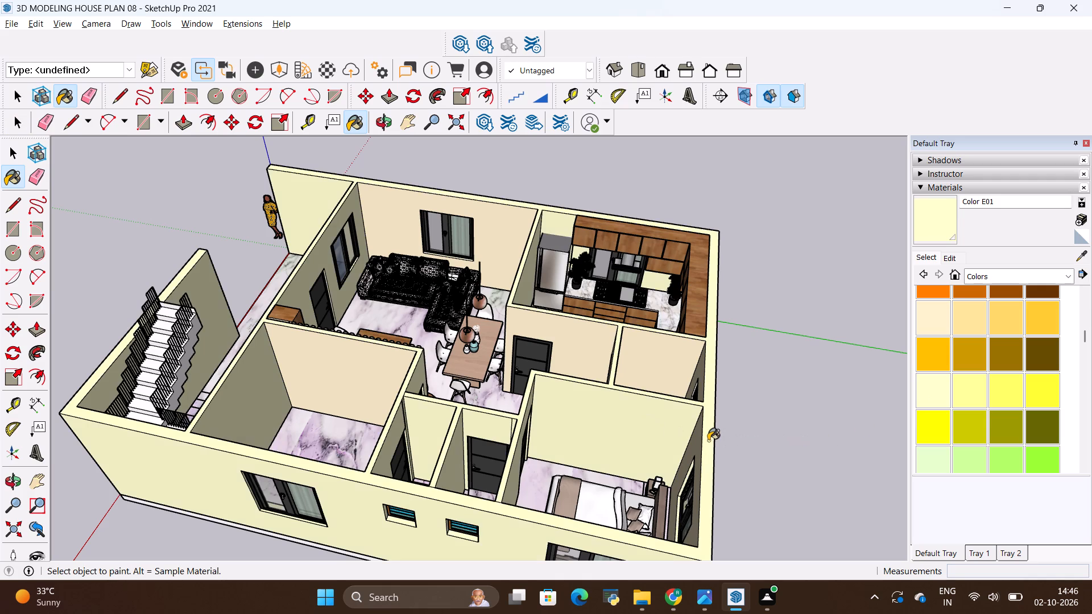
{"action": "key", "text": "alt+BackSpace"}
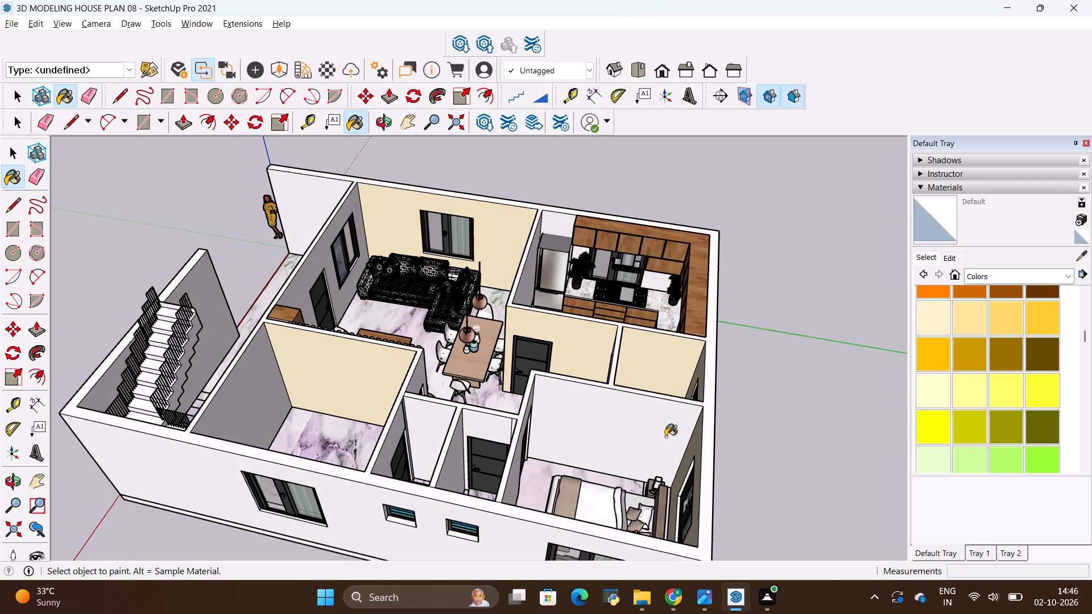
Reopen the wall group and paint the bedroom's blank wall and the two small bathrooms' unpainted walls with Color D01.
{"action": "key", "text": "space"}
{"action": "double_click", "coordinate": [638, 437]}
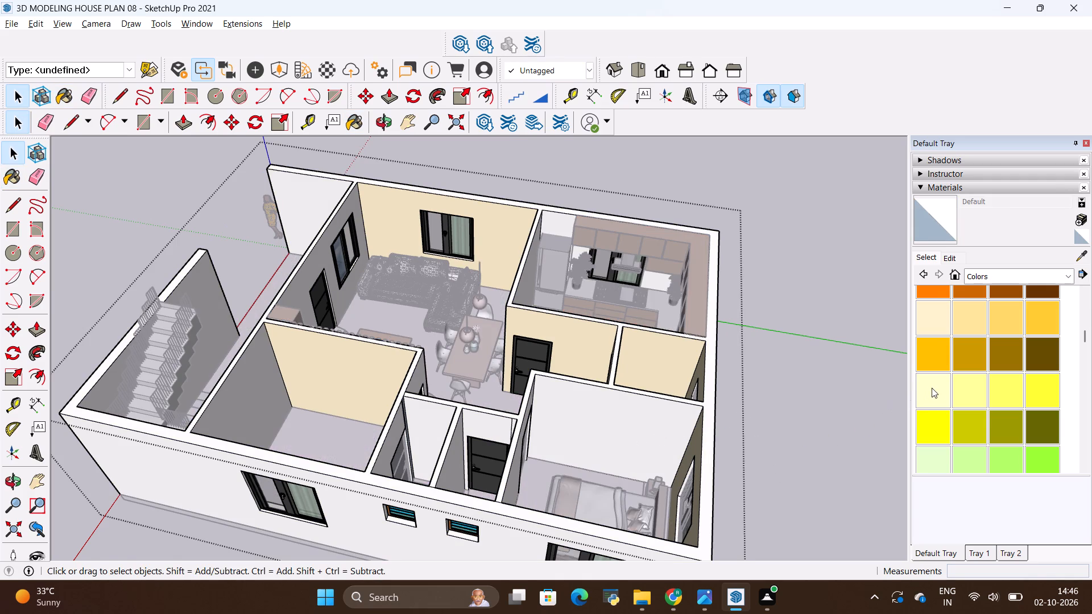
{"action": "left_click", "coordinate": [933, 297]}
{"action": "left_click", "coordinate": [935, 305]}
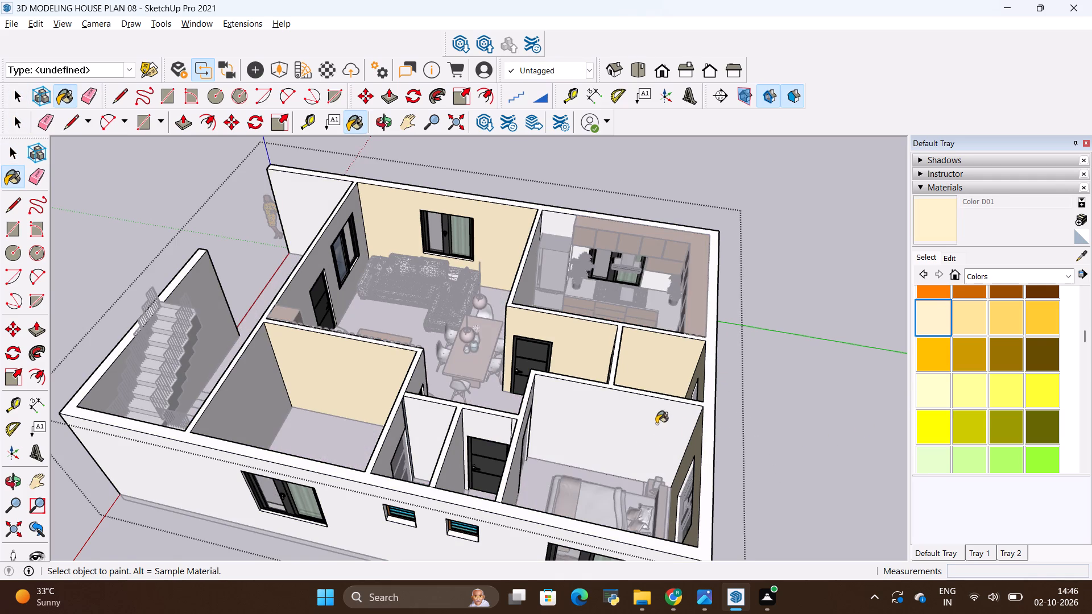
{"action": "left_click", "coordinate": [651, 424]}
{"action": "scroll", "coordinate": [760, 442], "scroll_direction": "down", "scroll_amount": 4}
{"action": "scroll", "coordinate": [503, 447], "scroll_direction": "up", "scroll_amount": 3}
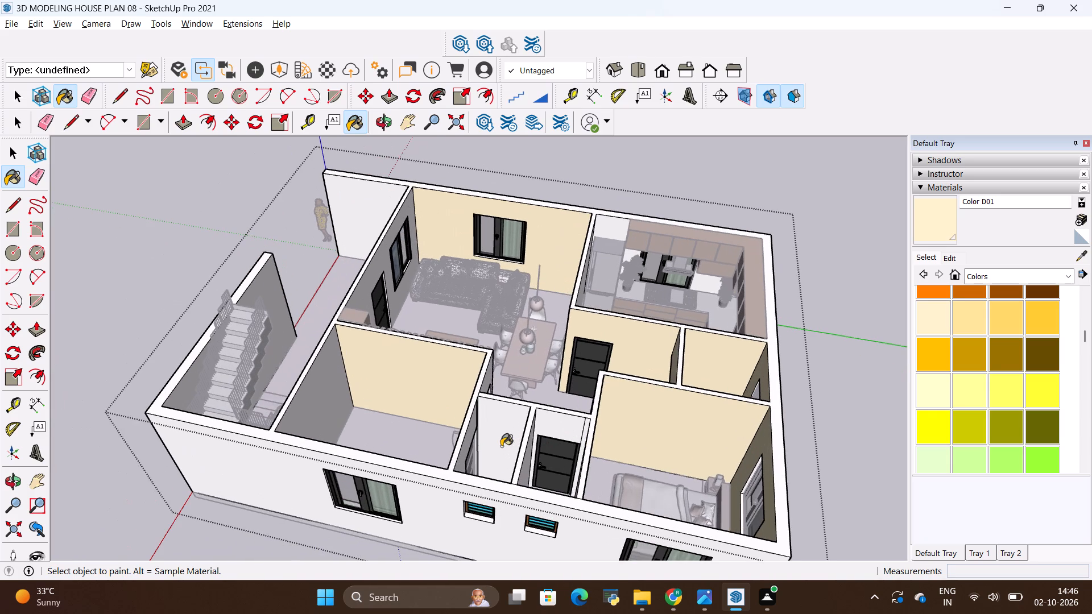
{"action": "left_click", "coordinate": [502, 446]}
{"action": "left_click", "coordinate": [545, 434]}
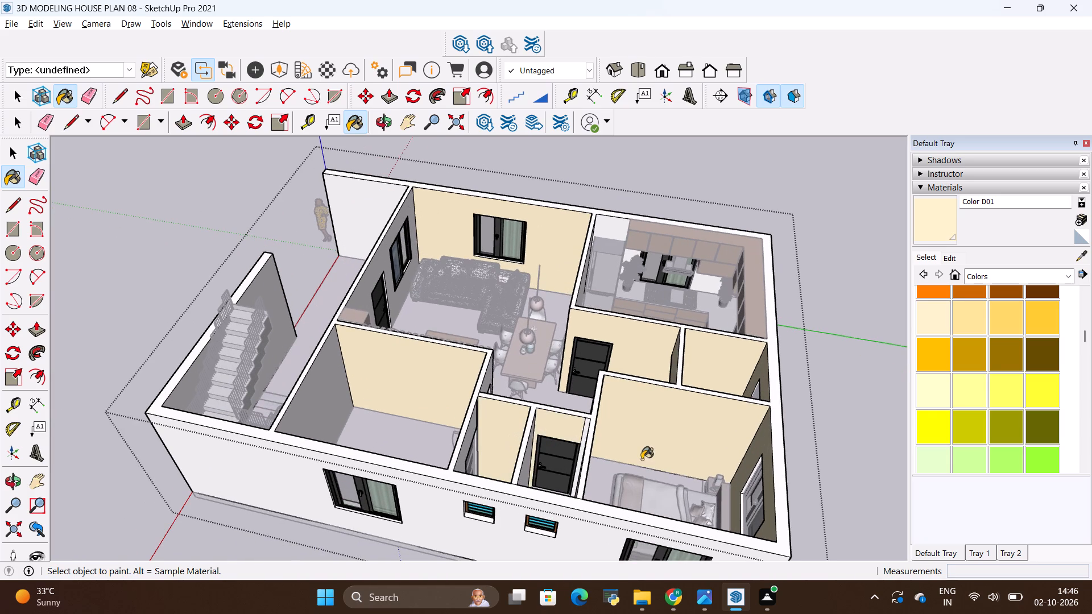
Paint the porch's side wall and the front wall containing the window and entrance door with Color D01.
{"action": "scroll", "coordinate": [657, 431], "scroll_direction": "down", "scroll_amount": 4}
{"action": "scroll", "coordinate": [737, 377], "scroll_direction": "down", "scroll_amount": 4}
{"action": "scroll", "coordinate": [470, 282], "scroll_direction": "up", "scroll_amount": 2}
{"action": "left_click", "coordinate": [470, 283]}
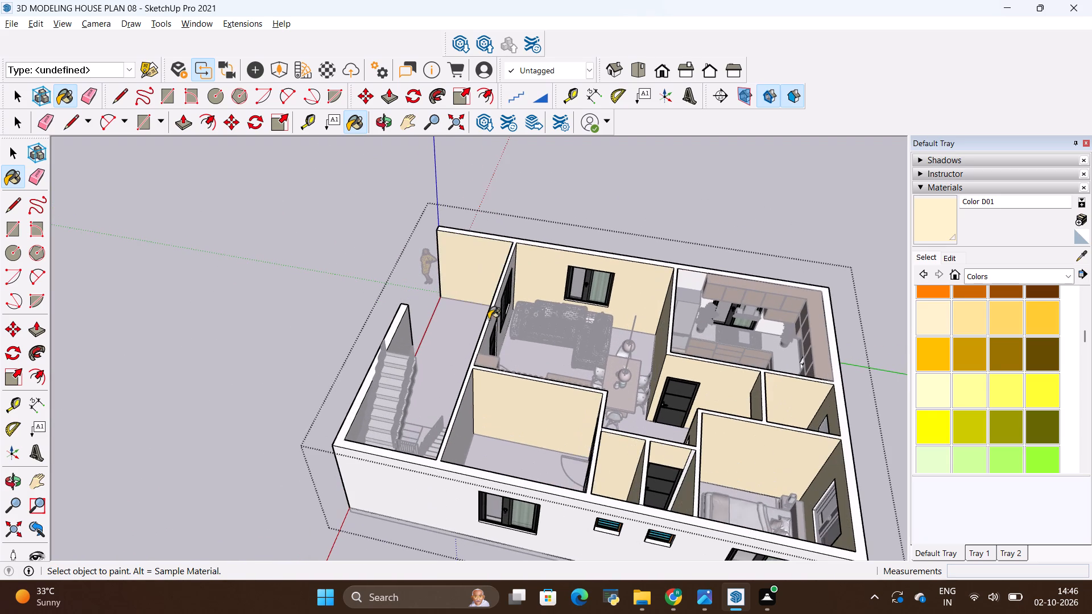
{"action": "middle_click_drag", "start_coordinate": [469, 421], "coordinate": [715, 406]}
{"action": "middle_click_drag", "start_coordinate": [480, 474], "coordinate": [655, 456]}
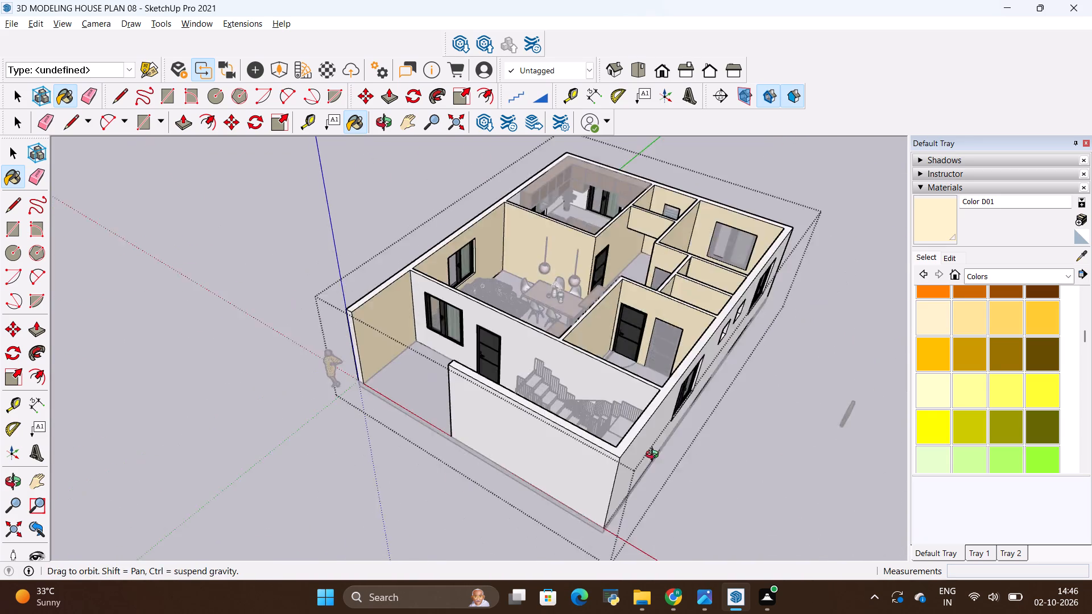
{"action": "middle_click_drag", "start_coordinate": [655, 456], "coordinate": [731, 379]}
{"action": "scroll", "coordinate": [533, 292], "scroll_direction": "up", "scroll_amount": 2}
{"action": "left_click", "coordinate": [529, 268]}
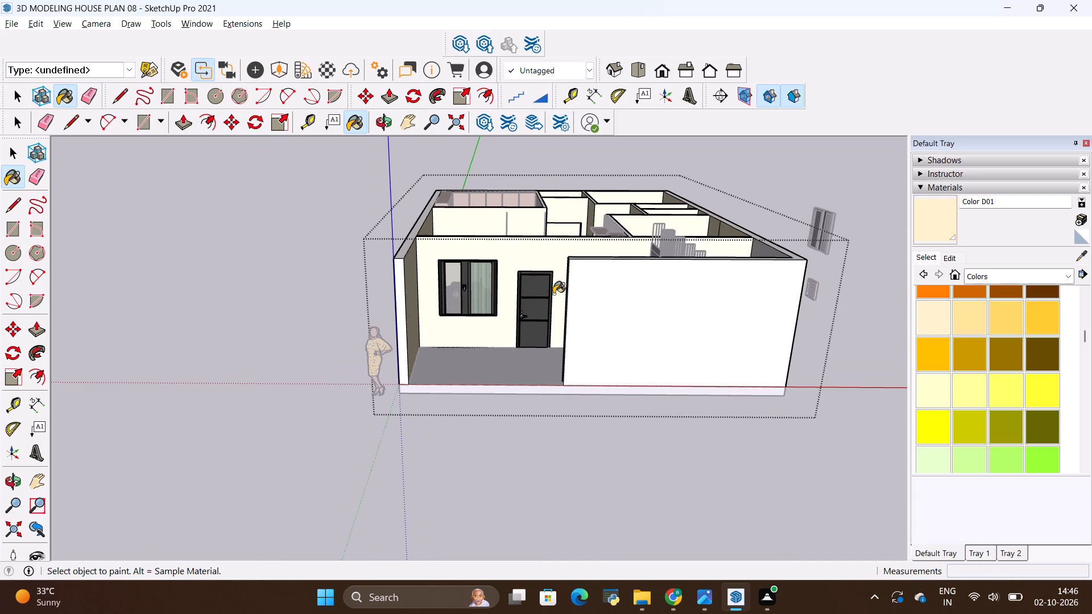
{"action": "middle_click_drag", "start_coordinate": [527, 300], "coordinate": [639, 613]}
{"action": "scroll", "coordinate": [702, 309], "scroll_direction": "up", "scroll_amount": 2}
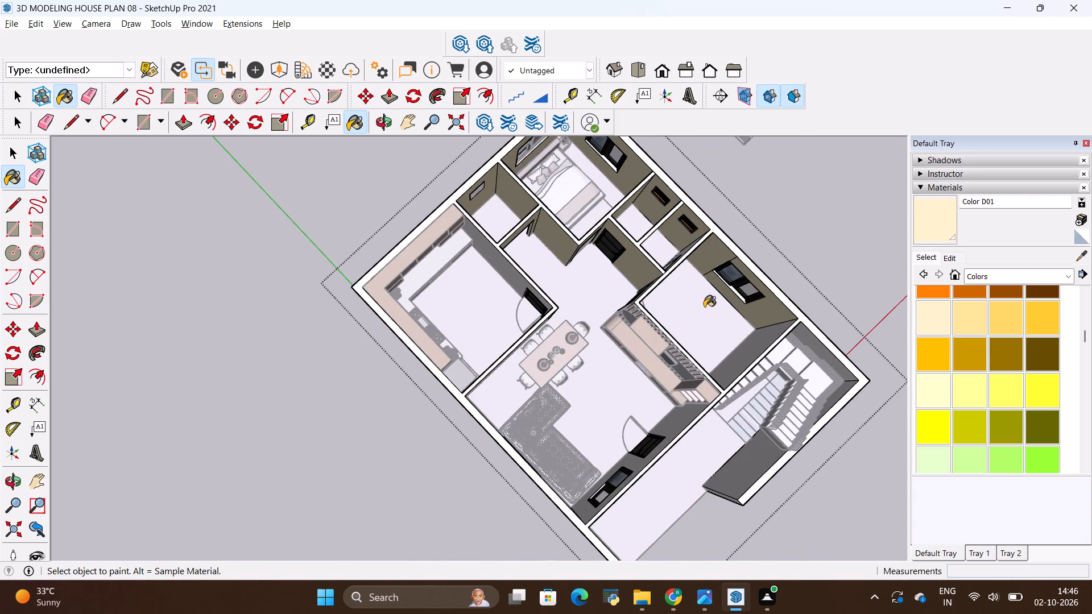
Review the cream-painted interior walls from above, closing the wall group for editing along the way.
{"action": "scroll", "coordinate": [704, 307], "scroll_direction": "up", "scroll_amount": 1}
{"action": "middle_click_drag", "start_coordinate": [601, 392], "coordinate": [768, 246]}
{"action": "scroll", "coordinate": [672, 303], "scroll_direction": "down", "scroll_amount": 2}
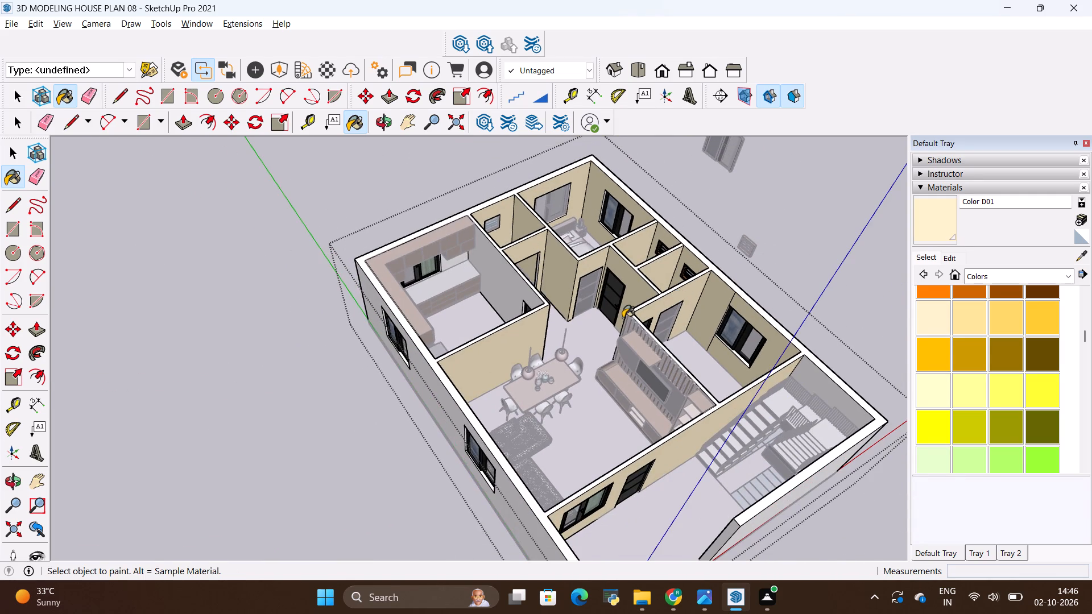
{"action": "scroll", "coordinate": [623, 318], "scroll_direction": "up", "scroll_amount": 4}
{"action": "scroll", "coordinate": [605, 314], "scroll_direction": "down", "scroll_amount": 3}
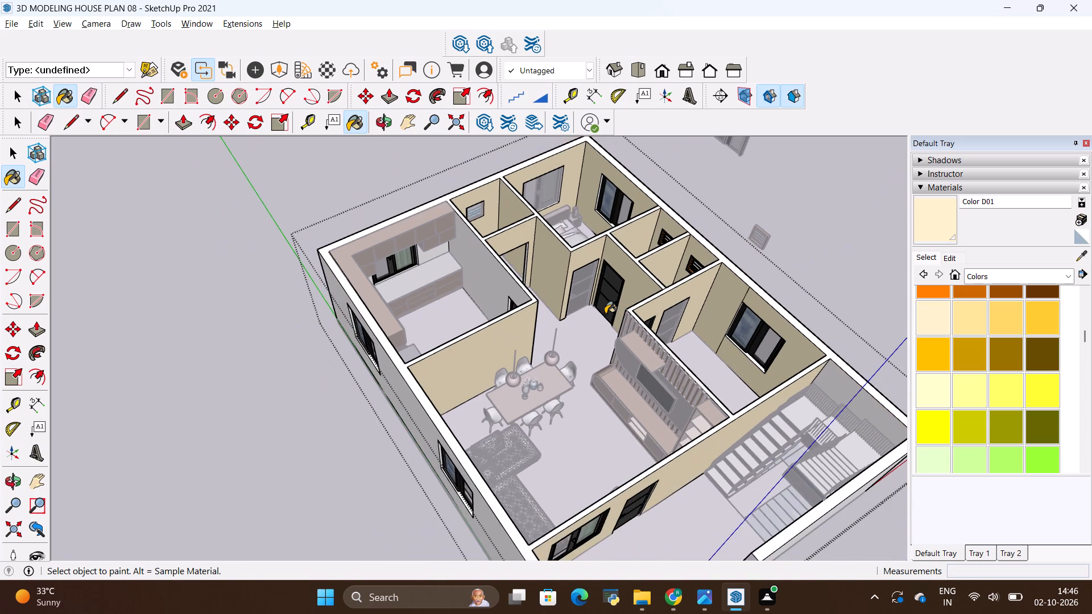
{"action": "scroll", "coordinate": [605, 314], "scroll_direction": "down", "scroll_amount": 3}
{"action": "key", "text": "space"}
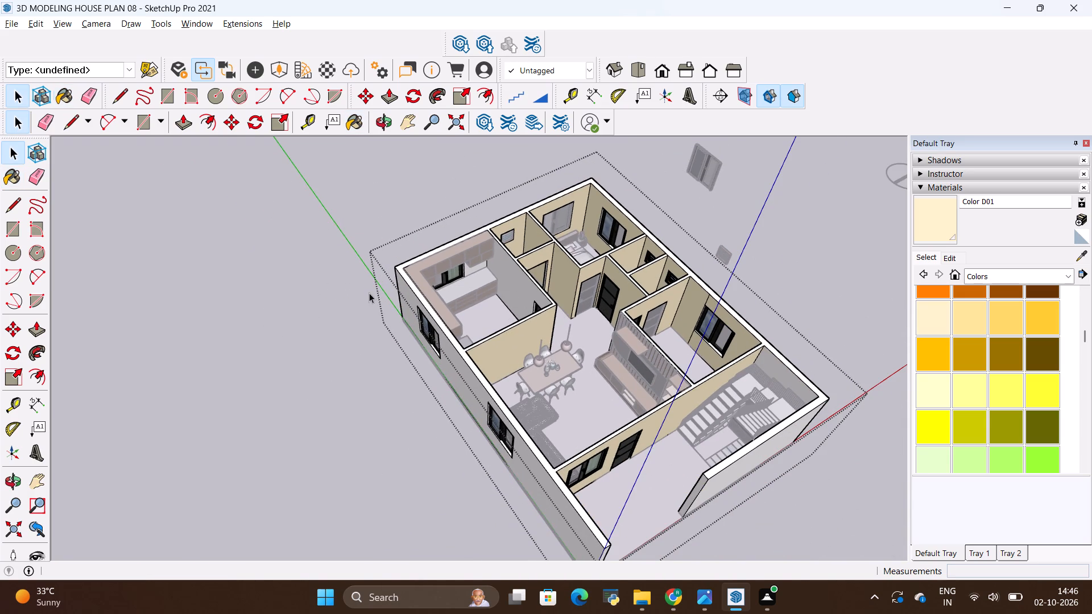
{"action": "left_click", "coordinate": [366, 294]}
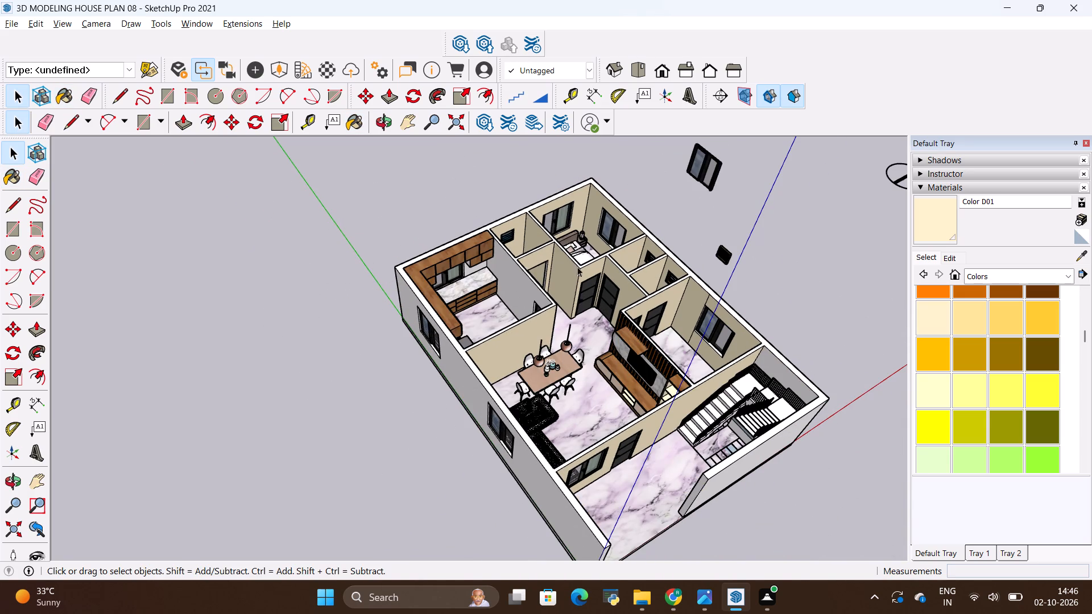
{"action": "scroll", "coordinate": [575, 272], "scroll_direction": "up", "scroll_amount": 5}
{"action": "middle_click_drag", "start_coordinate": [506, 300], "coordinate": [525, 310]}
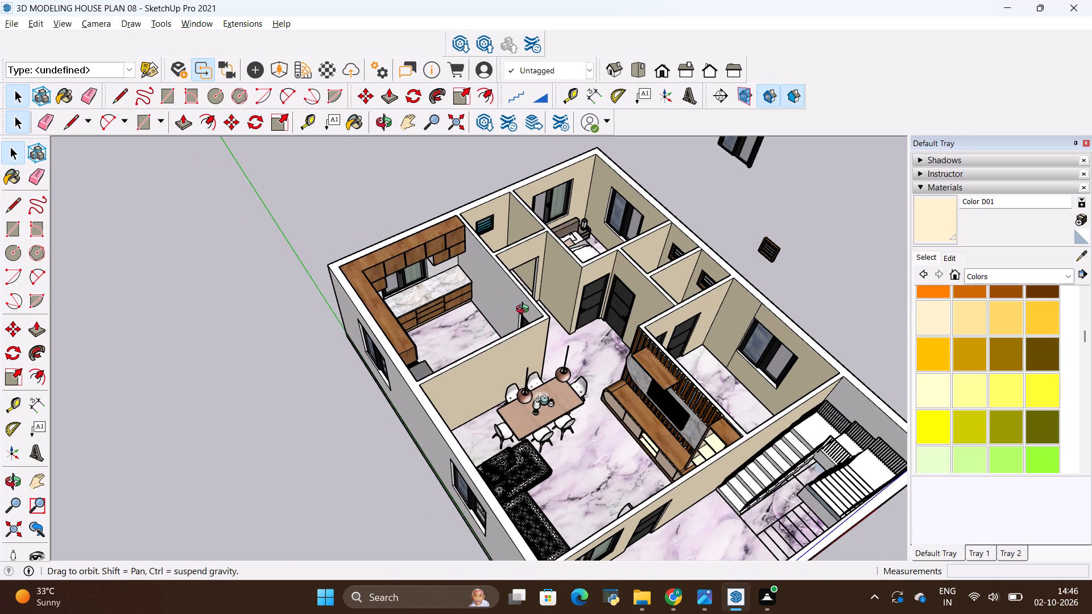
{"action": "middle_click_drag", "start_coordinate": [525, 310], "coordinate": [589, 300]}
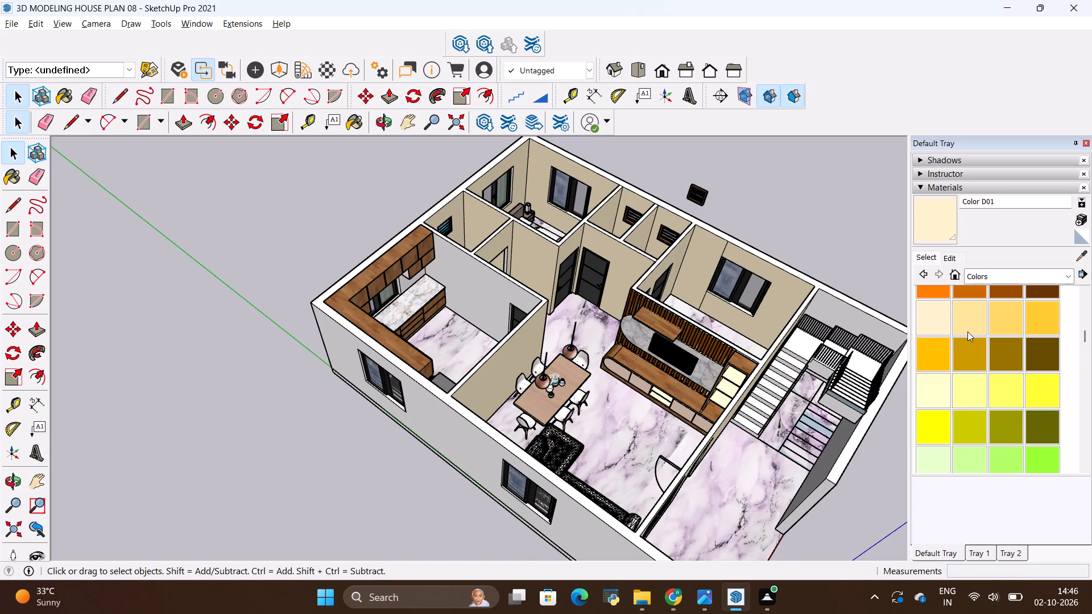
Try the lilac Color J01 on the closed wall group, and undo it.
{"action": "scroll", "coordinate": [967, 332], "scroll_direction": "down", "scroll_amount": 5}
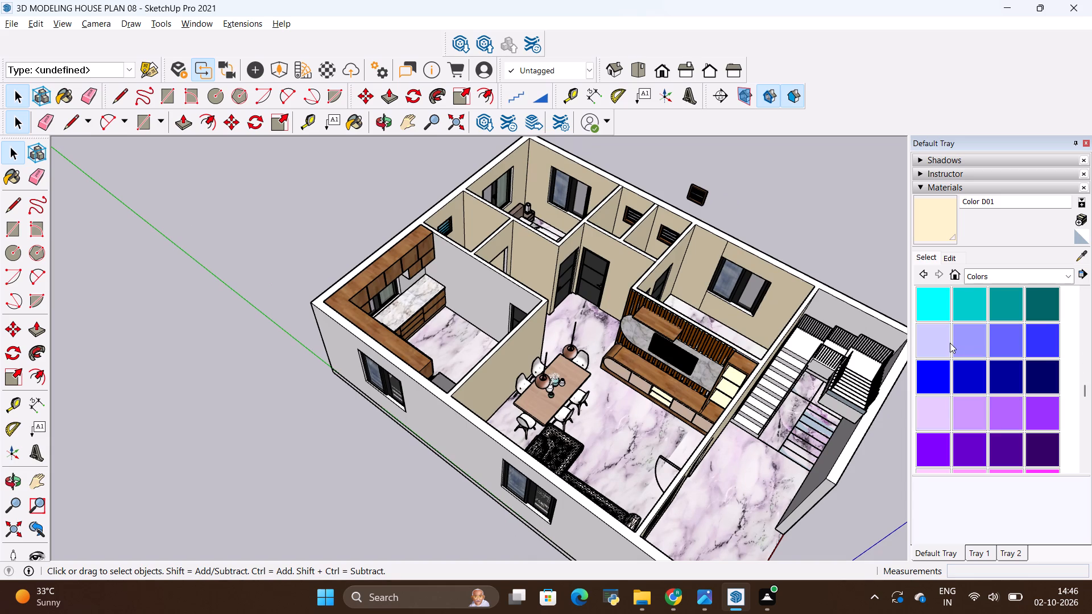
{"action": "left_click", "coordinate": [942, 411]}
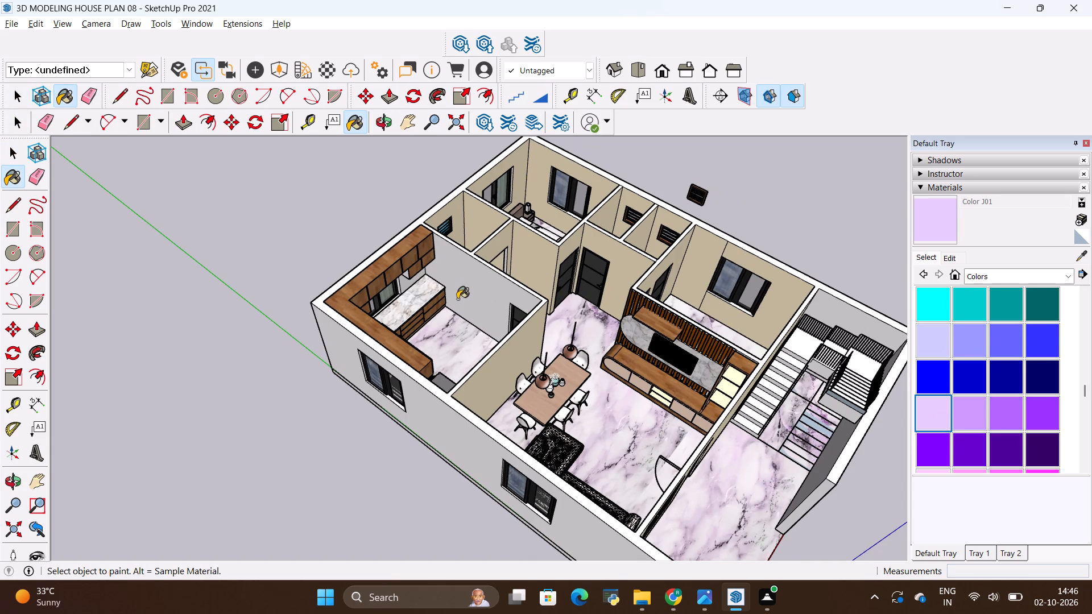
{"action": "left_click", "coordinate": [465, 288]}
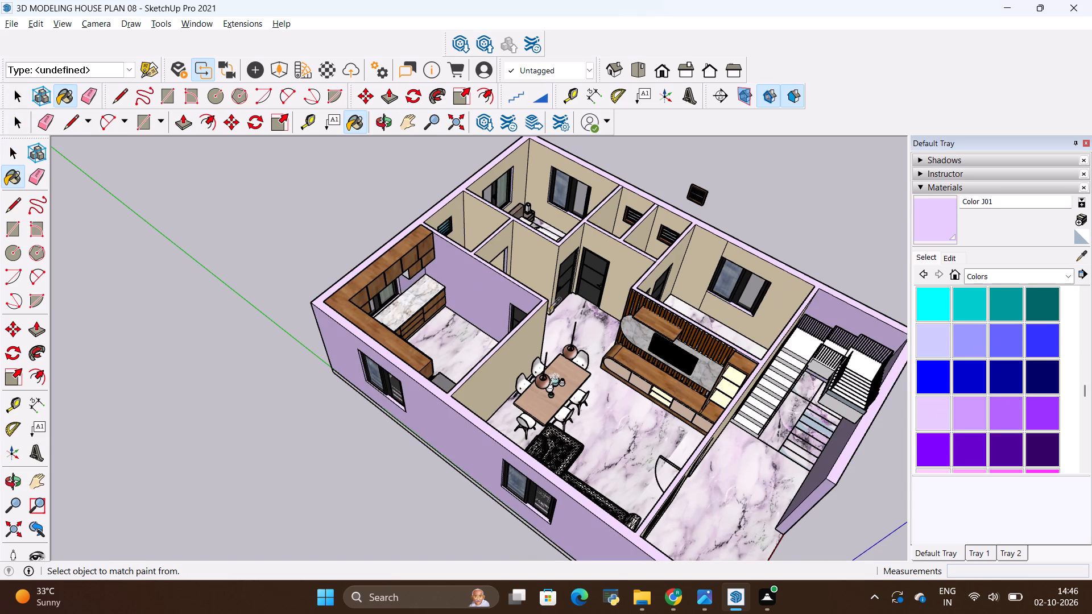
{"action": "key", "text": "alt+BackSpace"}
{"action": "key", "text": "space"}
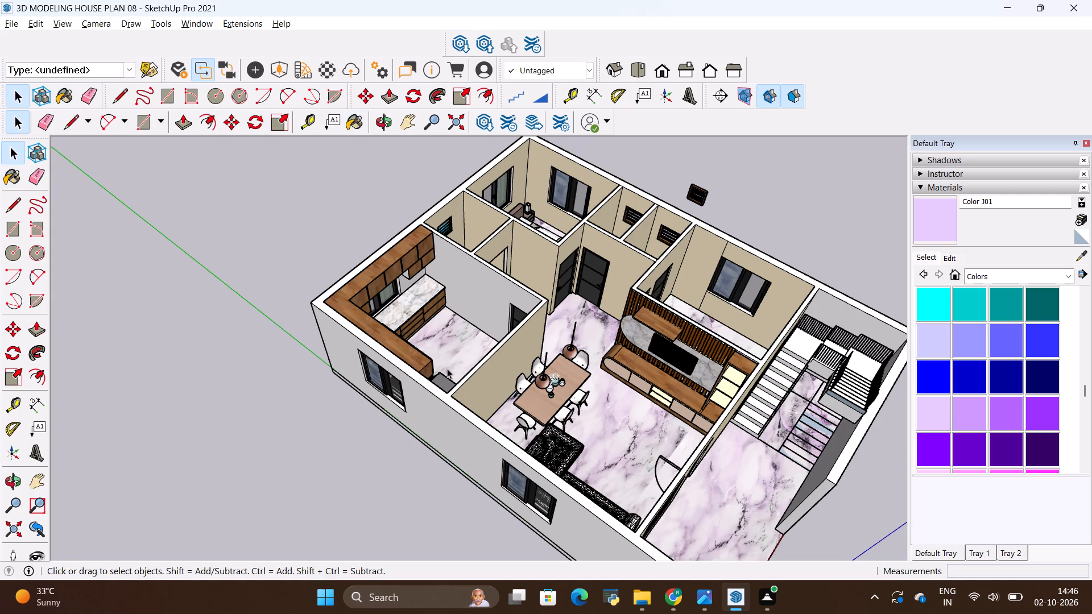
Reopen the wall group, paint the kitchen's inner wall containing the door with lilac Color J01, and close the group.
{"action": "double_click", "coordinate": [452, 335]}
{"action": "double_click", "coordinate": [478, 290]}
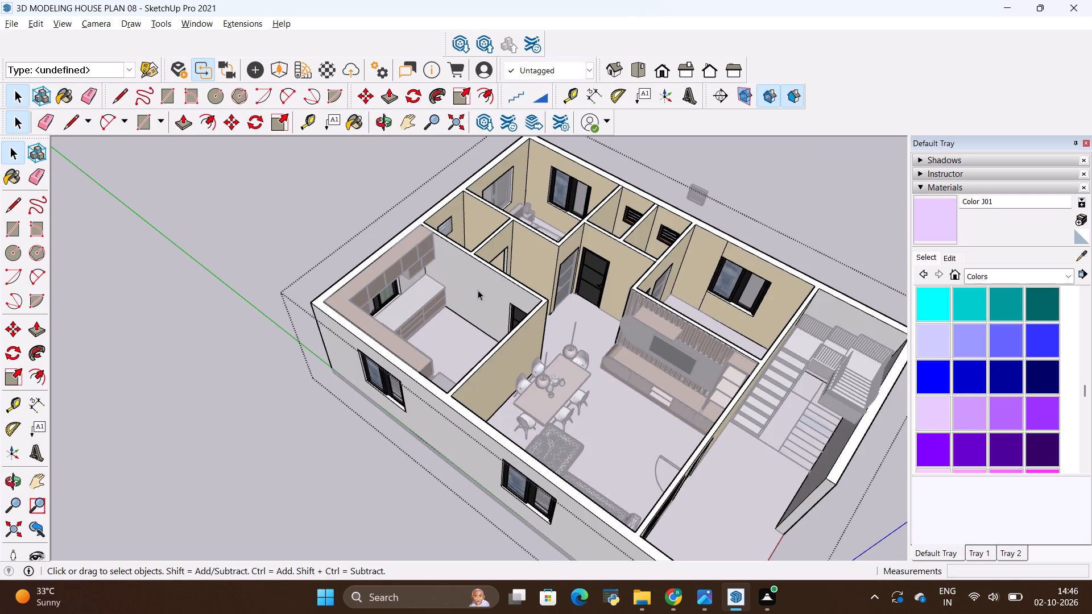
{"action": "scroll", "coordinate": [478, 290], "scroll_direction": "up", "scroll_amount": 9}
{"action": "left_click", "coordinate": [487, 289]}
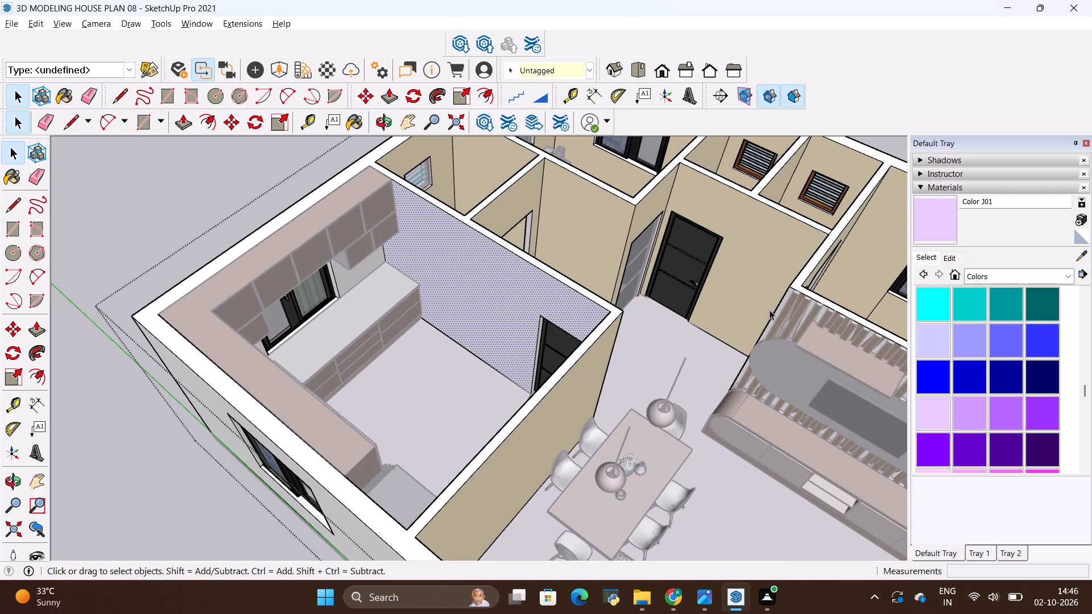
{"action": "scroll", "coordinate": [1006, 358], "scroll_direction": "down", "scroll_amount": 2}
{"action": "scroll", "coordinate": [946, 380], "scroll_direction": "down", "scroll_amount": 3}
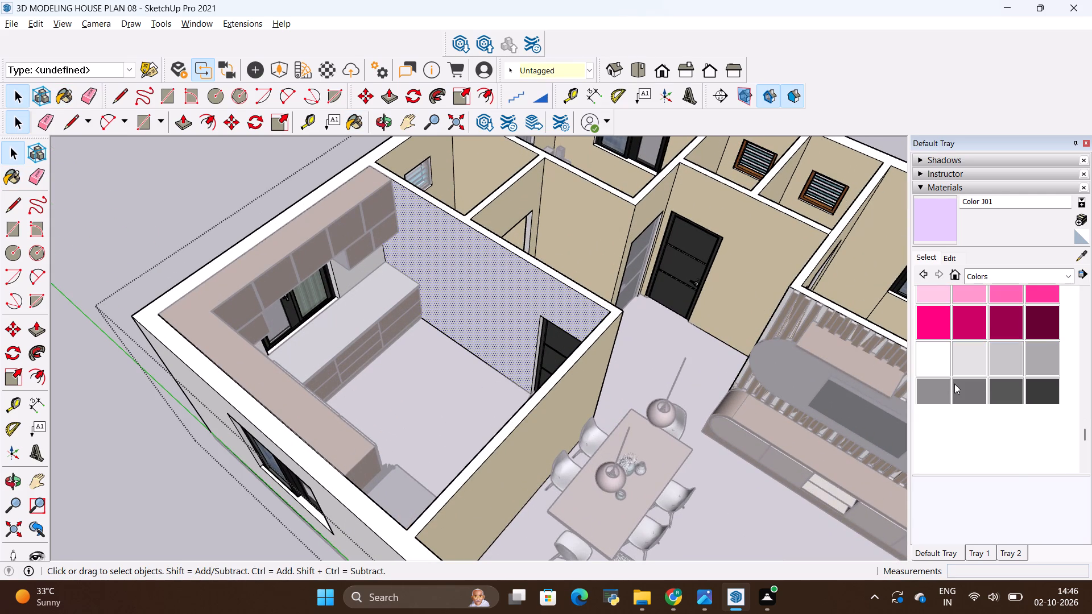
{"action": "scroll", "coordinate": [965, 382], "scroll_direction": "up", "scroll_amount": 5}
{"action": "left_click", "coordinate": [941, 409]}
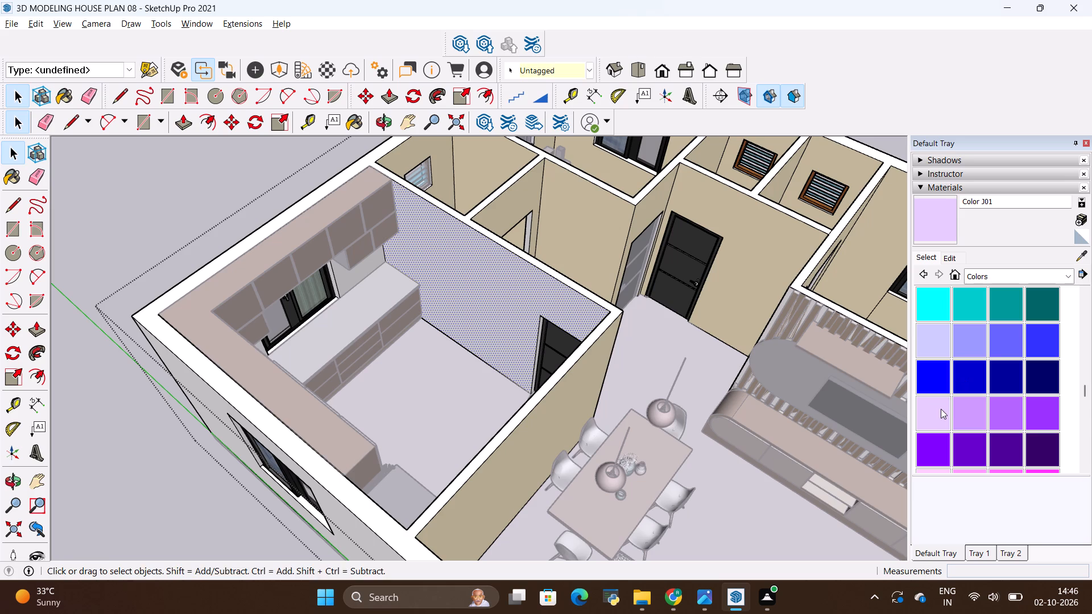
{"action": "left_click", "coordinate": [504, 299]}
{"action": "scroll", "coordinate": [507, 297], "scroll_direction": "up", "scroll_amount": 8}
{"action": "scroll", "coordinate": [523, 370], "scroll_direction": "down", "scroll_amount": 5}
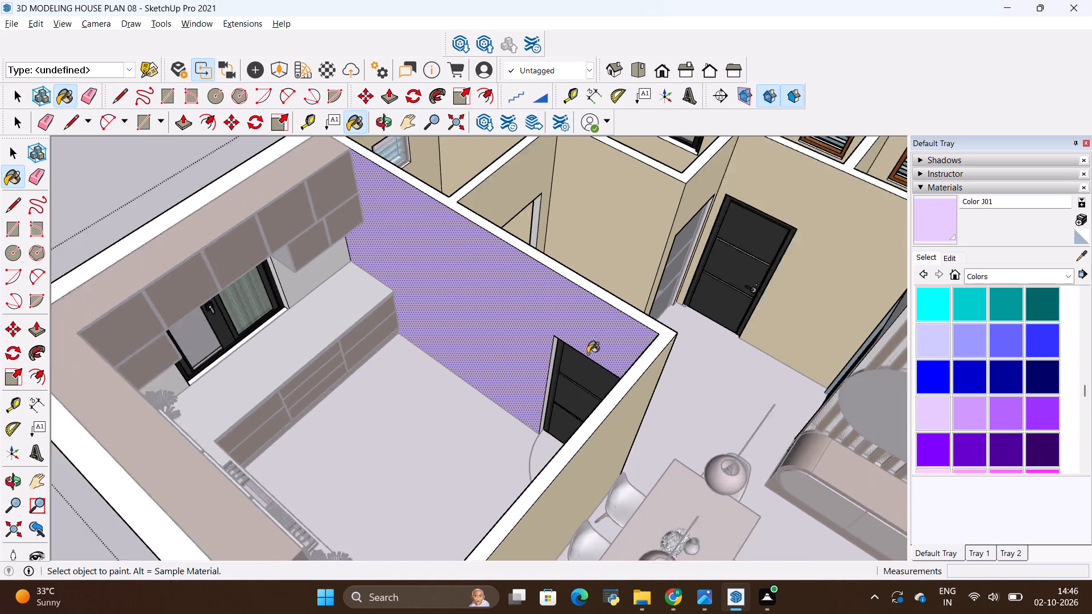
{"action": "middle_click_drag", "start_coordinate": [410, 401], "coordinate": [775, 420]}
{"action": "middle_click_drag", "start_coordinate": [586, 445], "coordinate": [676, 396]}
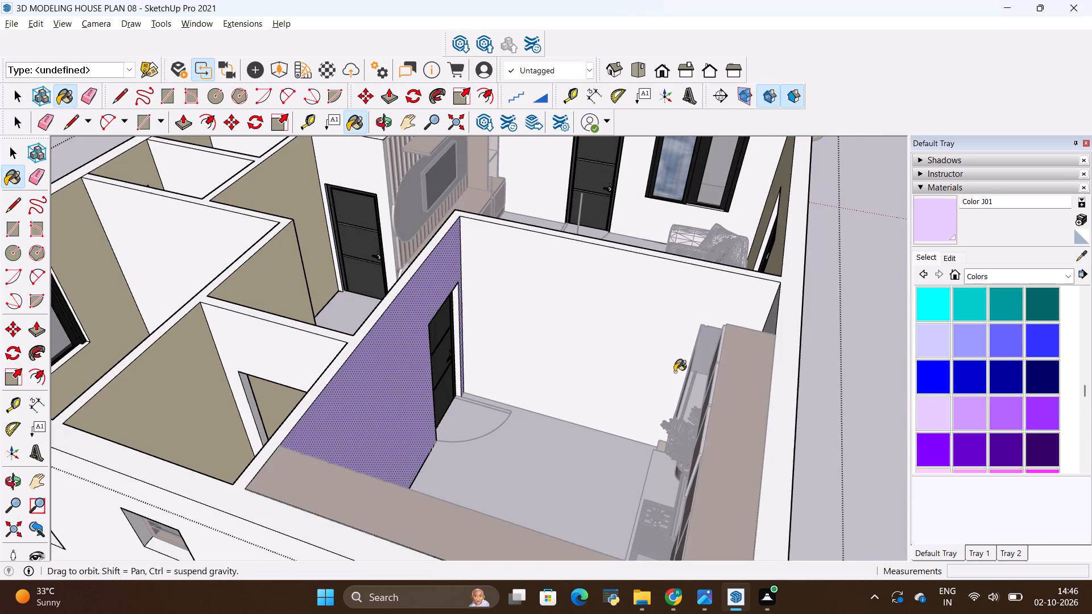
{"action": "scroll", "coordinate": [458, 420], "scroll_direction": "down", "scroll_amount": 4}
{"action": "key", "text": "space"}
{"action": "left_click", "coordinate": [796, 370]}
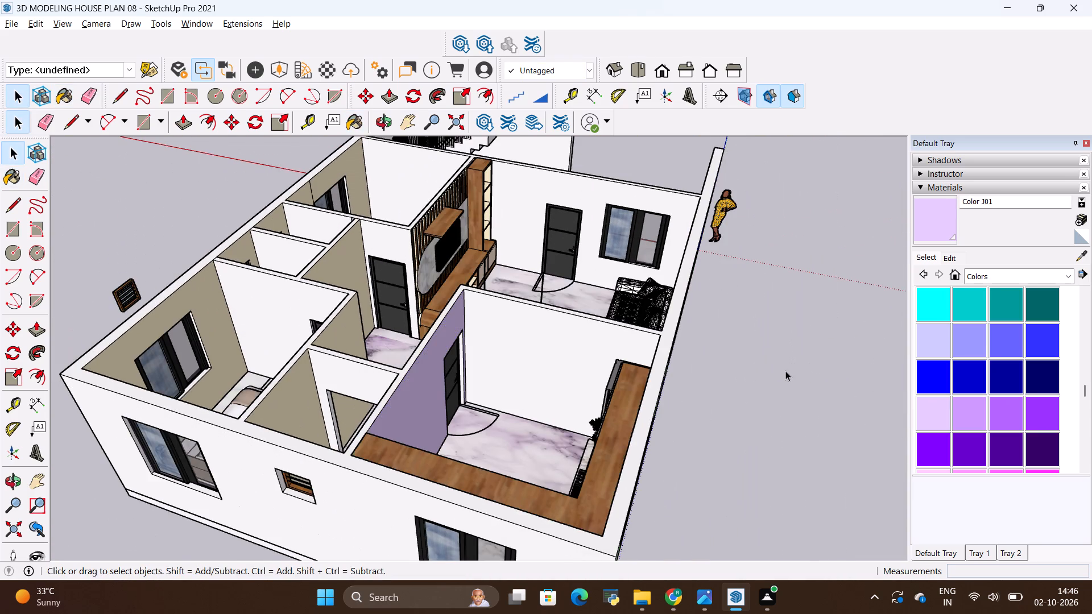
Examine the kitchen and the other rooms from several sides and from above to check the wall colors and furnishing.
{"action": "scroll", "coordinate": [501, 349], "scroll_direction": "up", "scroll_amount": 4}
{"action": "scroll", "coordinate": [502, 372], "scroll_direction": "down", "scroll_amount": 9}
{"action": "middle_click_drag", "start_coordinate": [368, 405], "coordinate": [431, 443]}
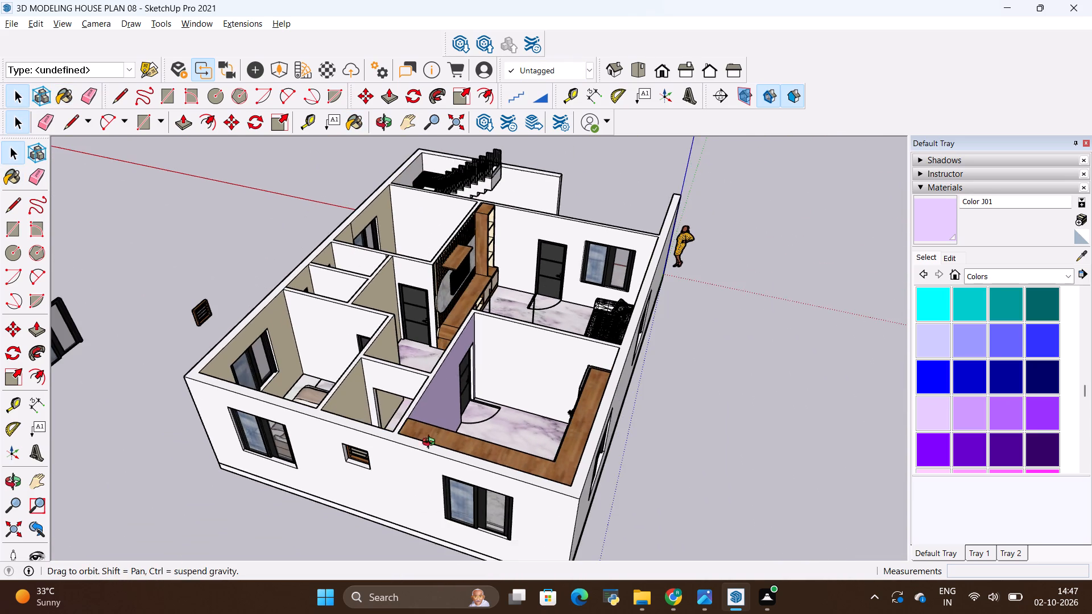
{"action": "middle_click_drag", "start_coordinate": [431, 443], "coordinate": [705, 454]}
{"action": "middle_click_drag", "start_coordinate": [419, 436], "coordinate": [598, 409]}
{"action": "scroll", "coordinate": [466, 285], "scroll_direction": "up", "scroll_amount": 1}
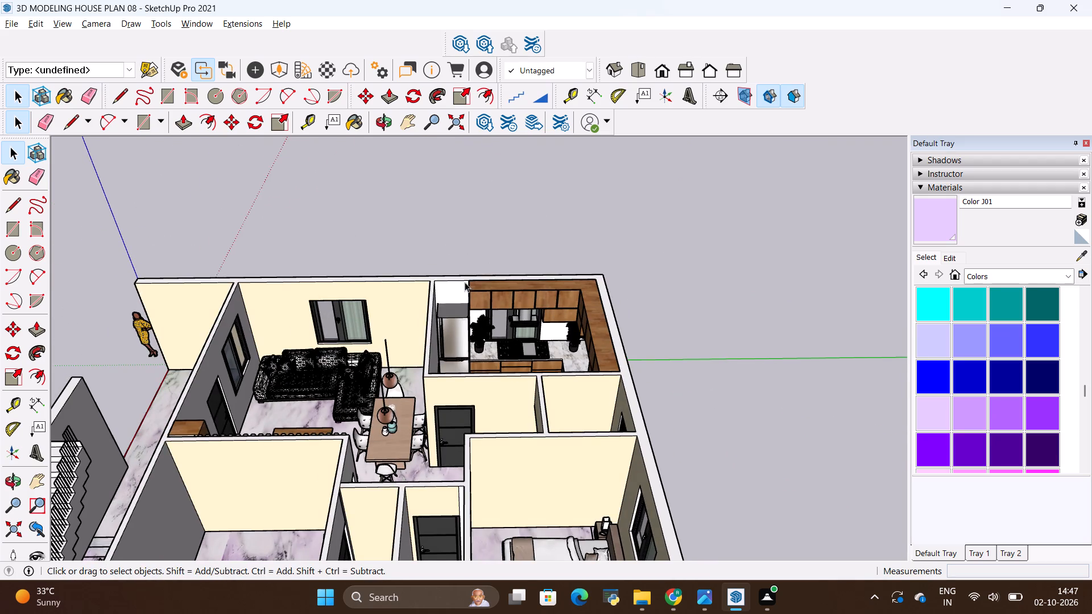
{"action": "scroll", "coordinate": [465, 282], "scroll_direction": "up", "scroll_amount": 6}
{"action": "scroll", "coordinate": [466, 277], "scroll_direction": "down", "scroll_amount": 4}
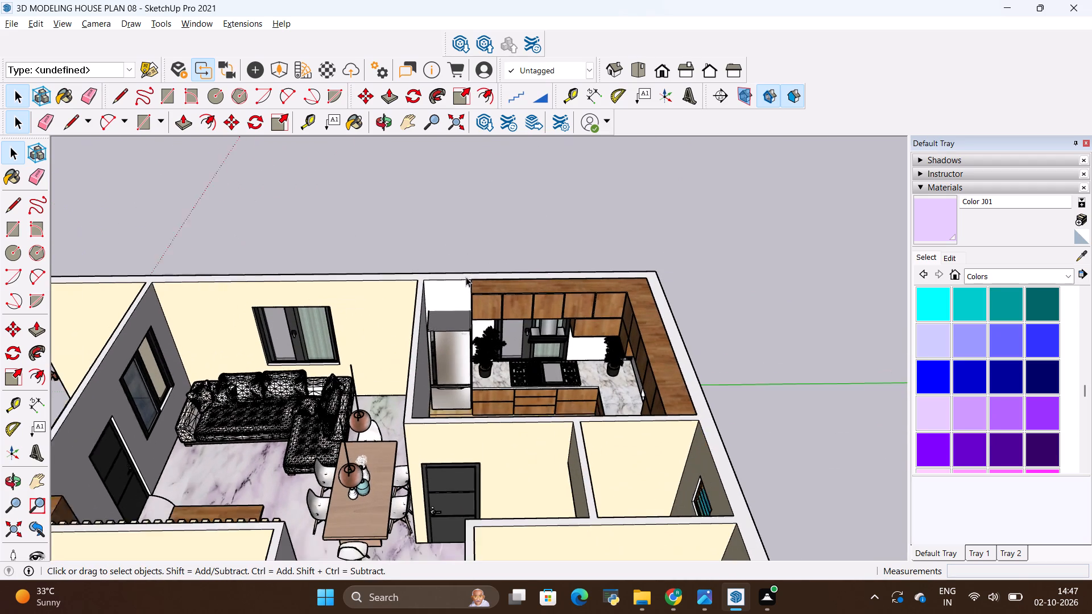
{"action": "scroll", "coordinate": [474, 275], "scroll_direction": "down", "scroll_amount": 7}
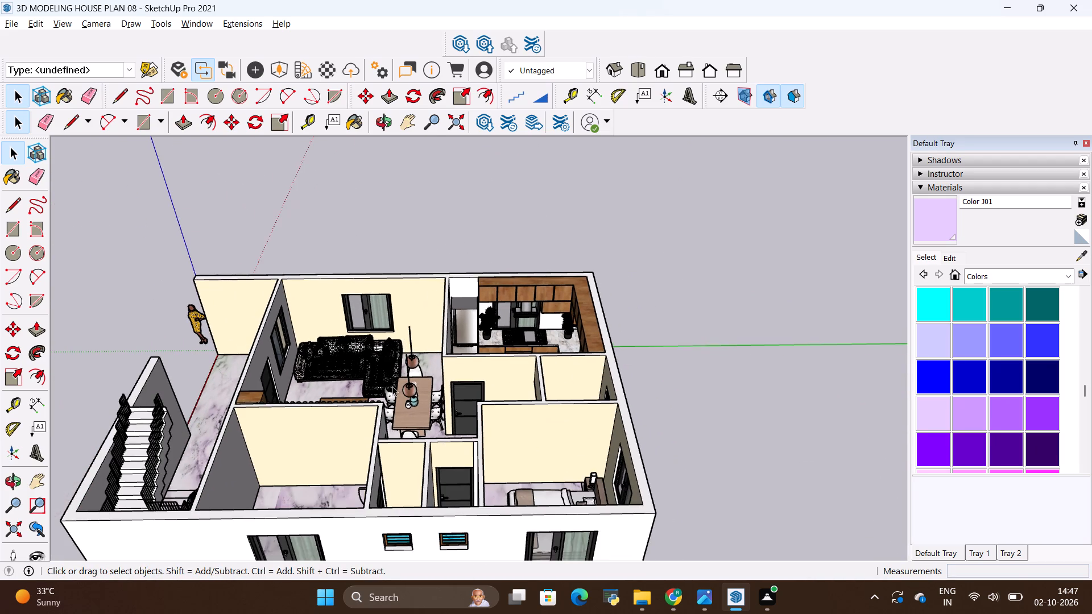
{"action": "scroll", "coordinate": [370, 405], "scroll_direction": "up", "scroll_amount": 3}
{"action": "scroll", "coordinate": [514, 347], "scroll_direction": "down", "scroll_amount": 4}
{"action": "scroll", "coordinate": [608, 301], "scroll_direction": "down", "scroll_amount": 1}
{"action": "middle_click_drag", "start_coordinate": [589, 359], "coordinate": [464, 449]}
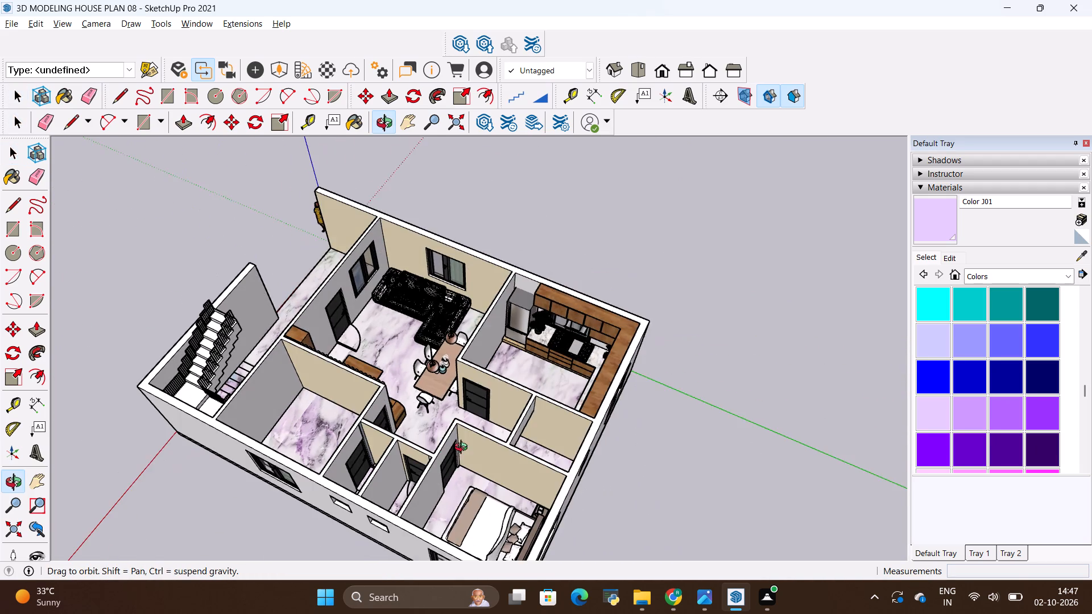
{"action": "middle_click_drag", "start_coordinate": [464, 449], "coordinate": [462, 449]}
{"action": "scroll", "coordinate": [369, 426], "scroll_direction": "up", "scroll_amount": 8}
{"action": "scroll", "coordinate": [287, 434], "scroll_direction": "up", "scroll_amount": 3}
{"action": "scroll", "coordinate": [400, 423], "scroll_direction": "down", "scroll_amount": 5}
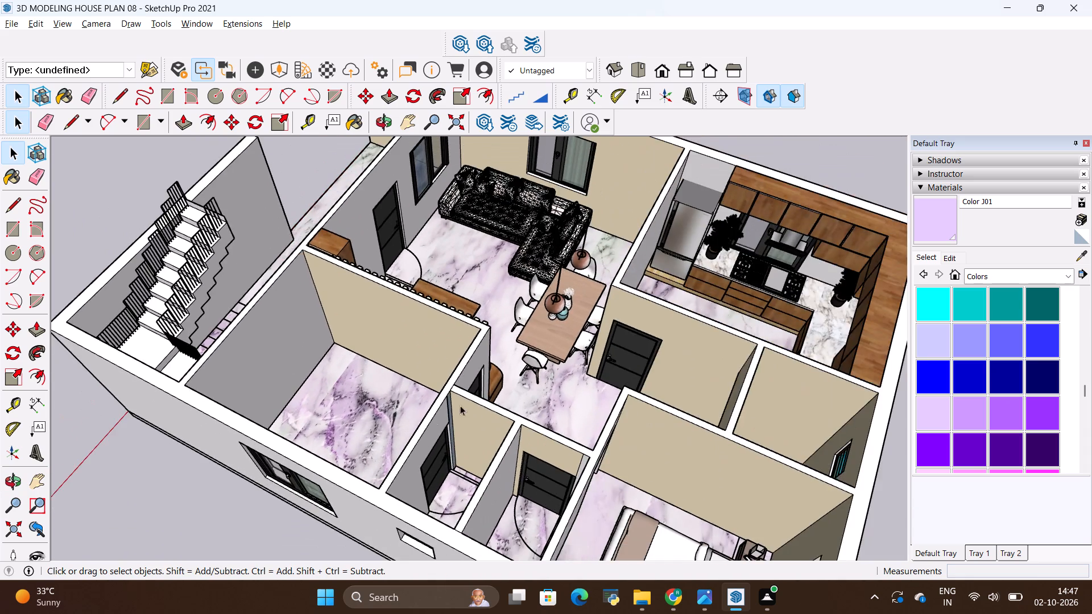
{"action": "scroll", "coordinate": [517, 373], "scroll_direction": "down", "scroll_amount": 4}
{"action": "middle_click_drag", "start_coordinate": [402, 420], "coordinate": [753, 416]}
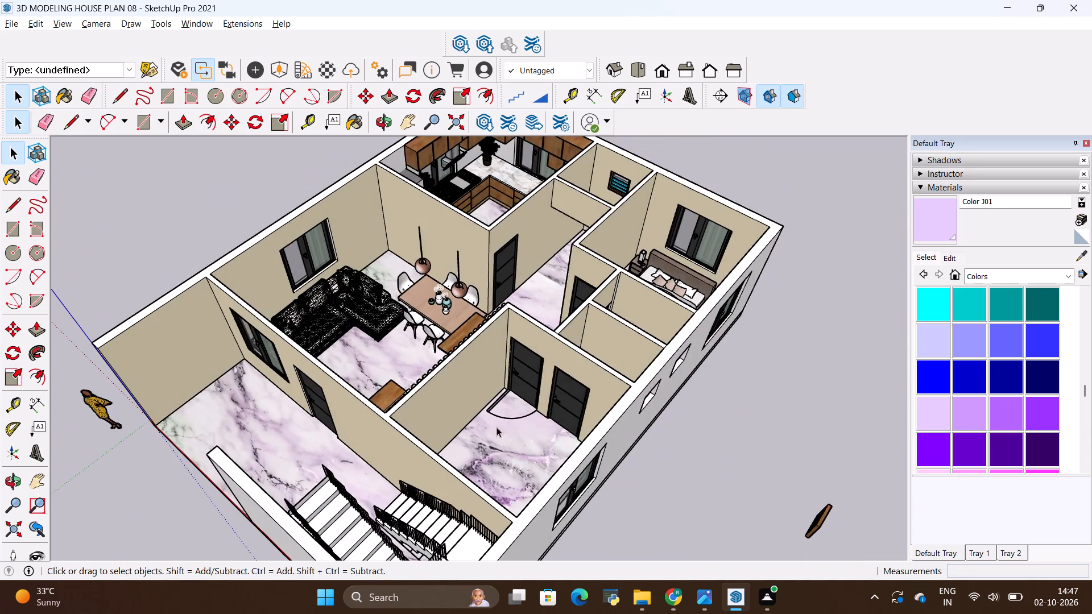
{"action": "middle_click_drag", "start_coordinate": [409, 425], "coordinate": [556, 546]}
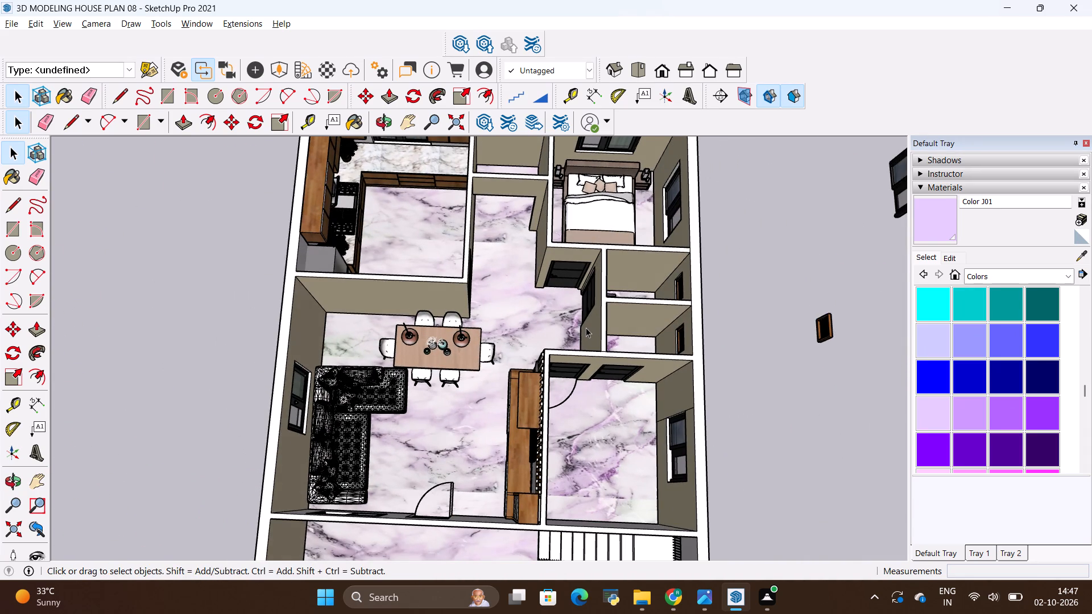
{"action": "scroll", "coordinate": [586, 327], "scroll_direction": "down", "scroll_amount": 3}
{"action": "scroll", "coordinate": [599, 199], "scroll_direction": "up", "scroll_amount": 2}
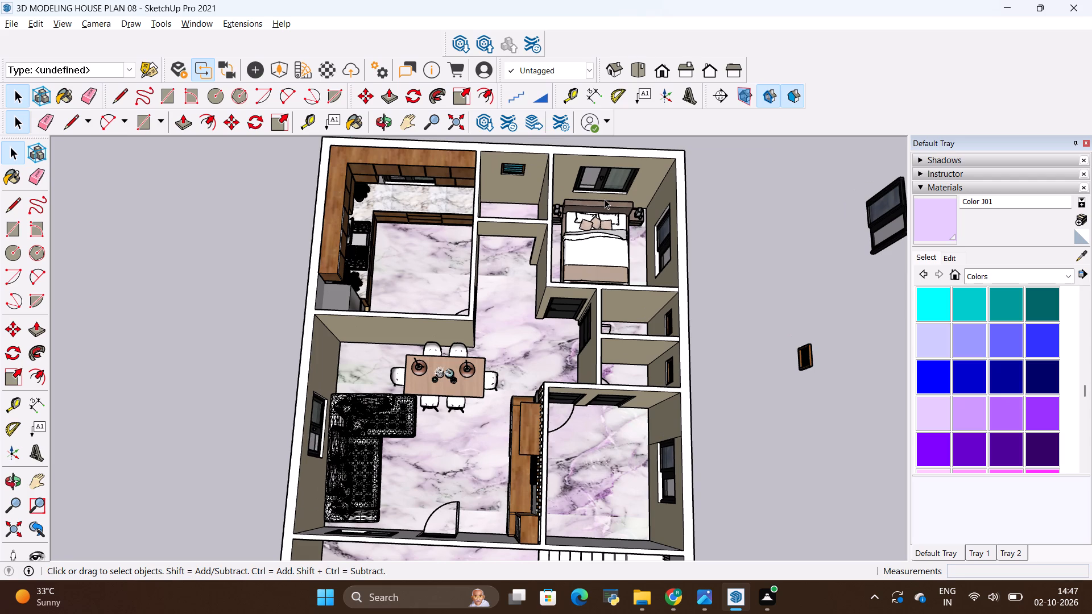
Copy the furnished bedroom's bed set about 23' away, placing the copy outside the house beside the unfurnished room.
{"action": "left_click", "coordinate": [603, 255]}
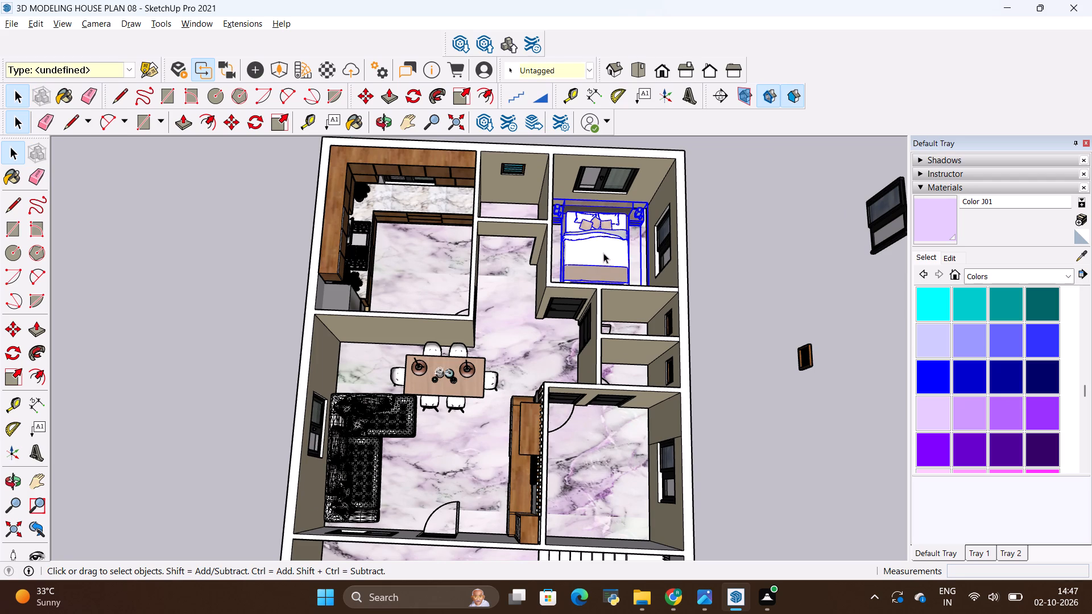
{"action": "scroll", "coordinate": [607, 269], "scroll_direction": "up", "scroll_amount": 1}
{"action": "middle_click_drag", "start_coordinate": [609, 281], "coordinate": [607, 344]}
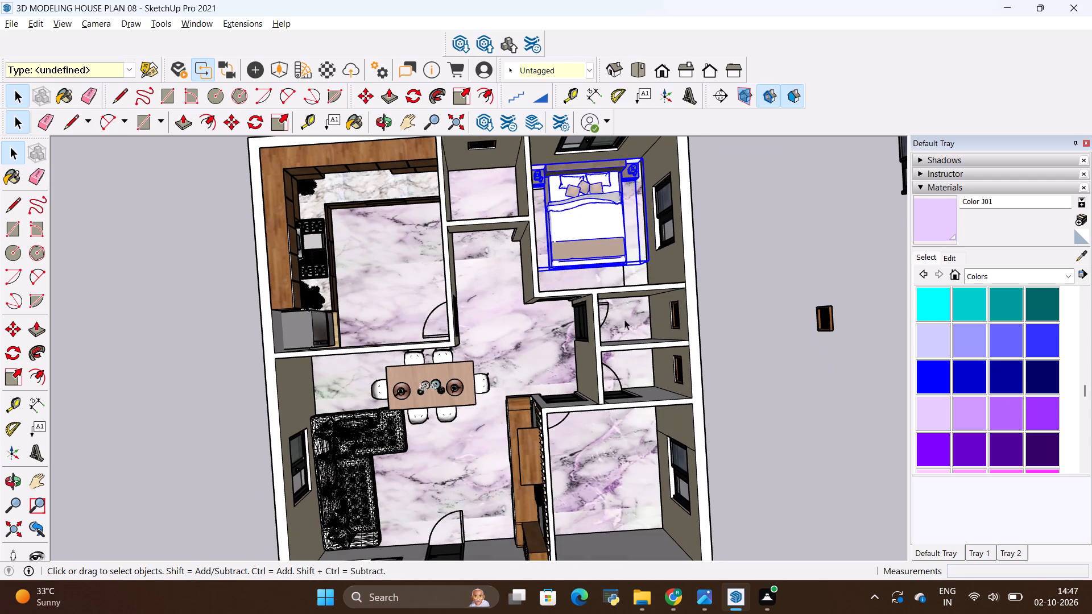
{"action": "key", "text": "m"}
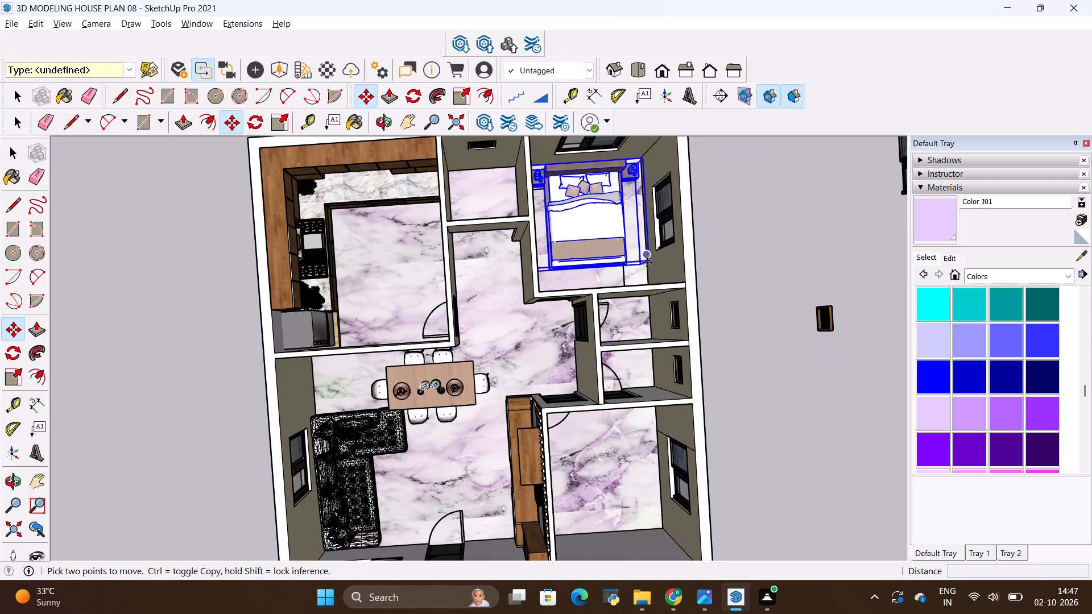
{"action": "left_click", "coordinate": [647, 263]}
{"action": "scroll", "coordinate": [625, 379], "scroll_direction": "down", "scroll_amount": 5}
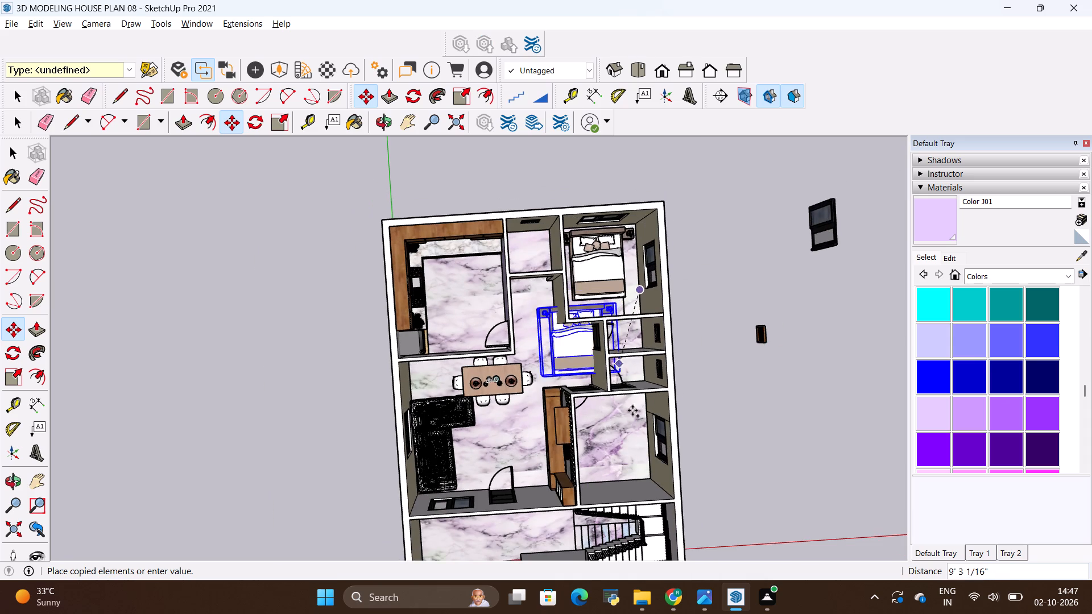
{"action": "left_click", "coordinate": [769, 428]}
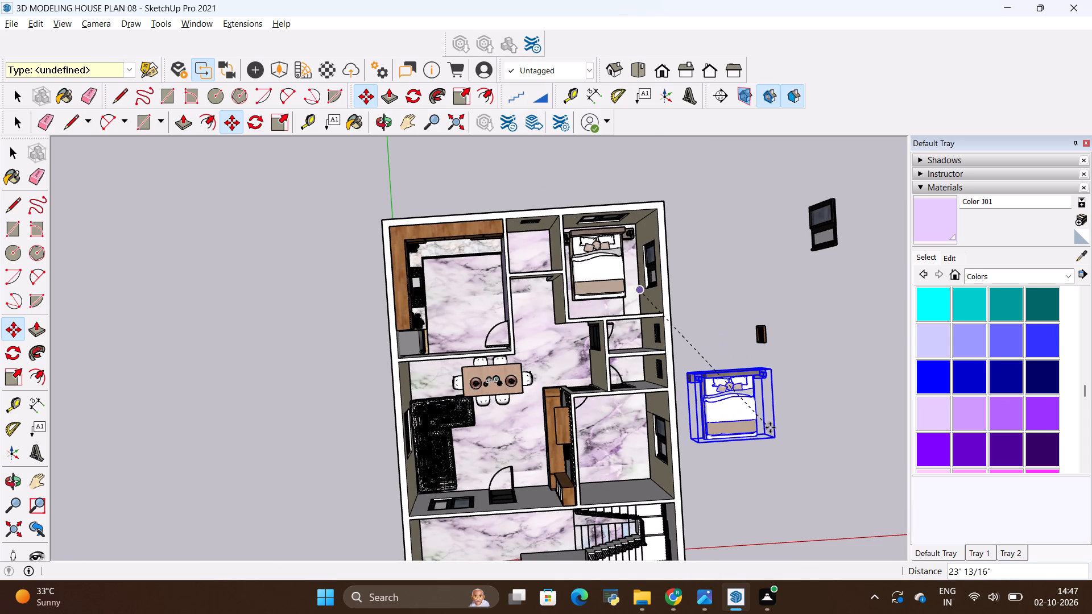
Rotate the copied bed set 270° on the ground plane, so its headboard faces the house's outer wall.
{"action": "middle_click_drag", "start_coordinate": [758, 466], "coordinate": [630, 251]}
{"action": "scroll", "coordinate": [584, 258], "scroll_direction": "down", "scroll_amount": 5}
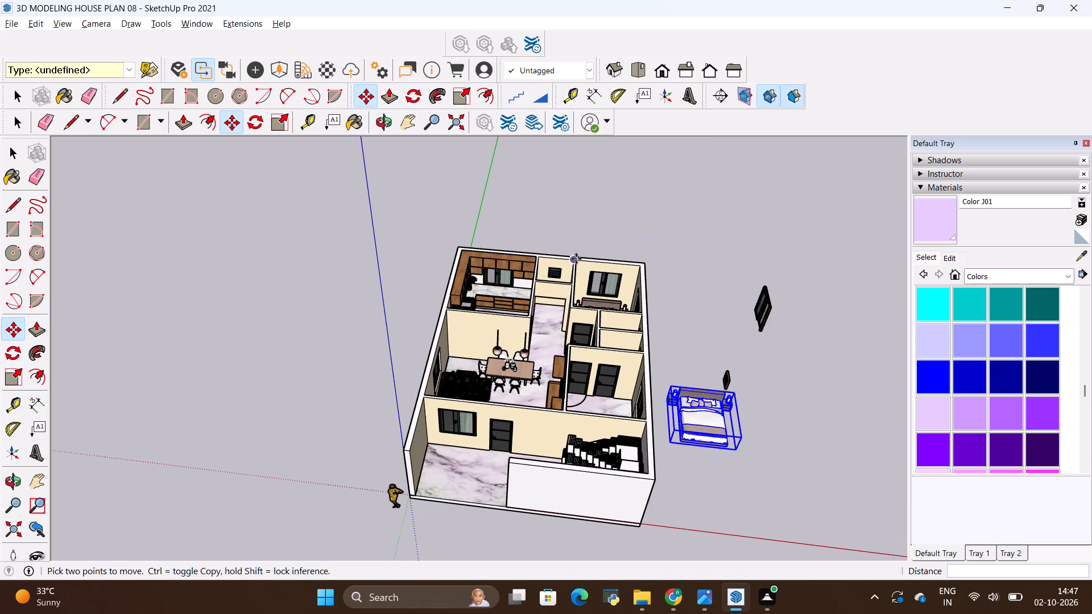
{"action": "middle_click_drag", "start_coordinate": [710, 476], "coordinate": [735, 425]}
{"action": "scroll", "coordinate": [735, 425], "scroll_direction": "down", "scroll_amount": 1}
{"action": "scroll", "coordinate": [734, 424], "scroll_direction": "up", "scroll_amount": 4}
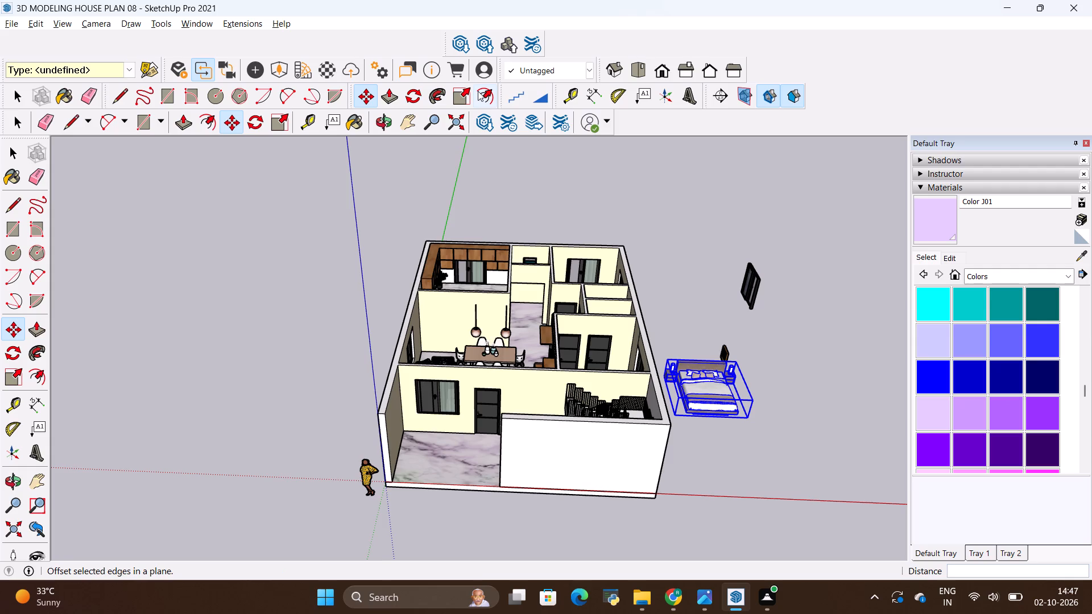
{"action": "left_click", "coordinate": [411, 91]}
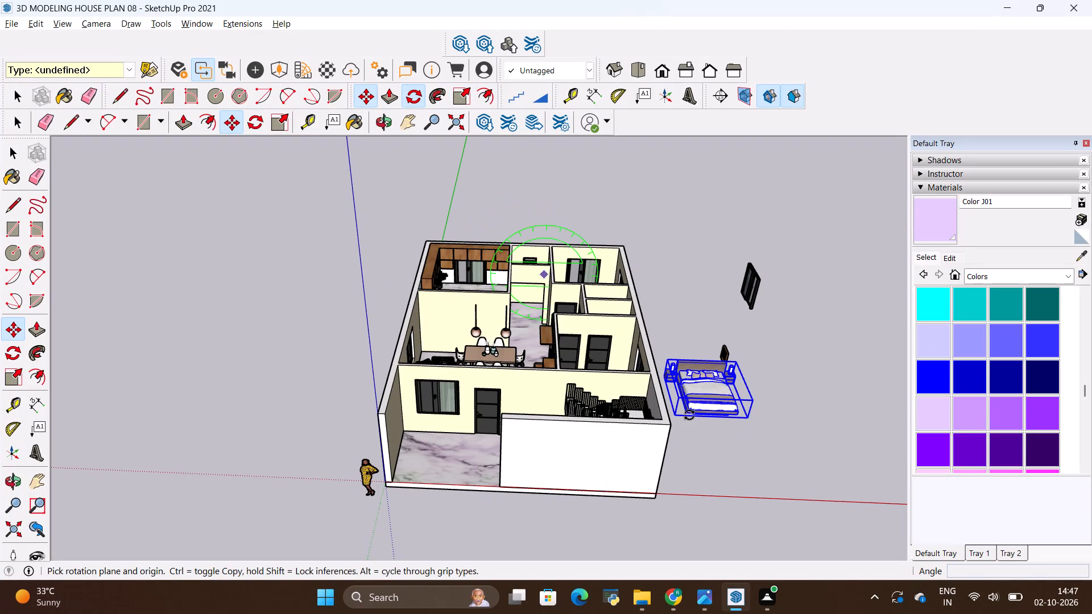
{"action": "scroll", "coordinate": [690, 419], "scroll_direction": "up", "scroll_amount": 8}
{"action": "left_click", "coordinate": [691, 422]}
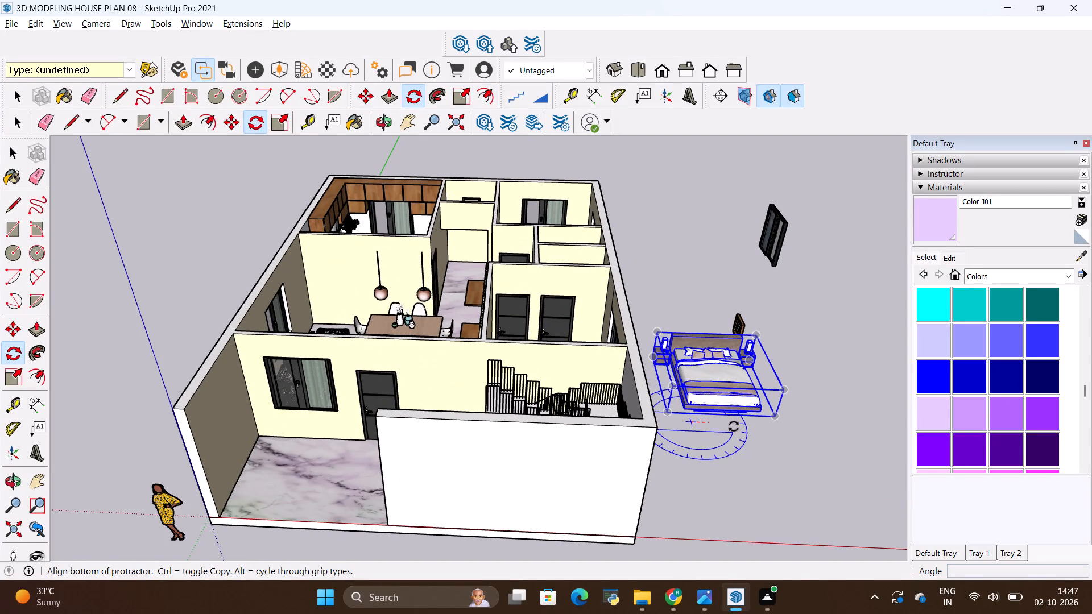
{"action": "left_click", "coordinate": [775, 426]}
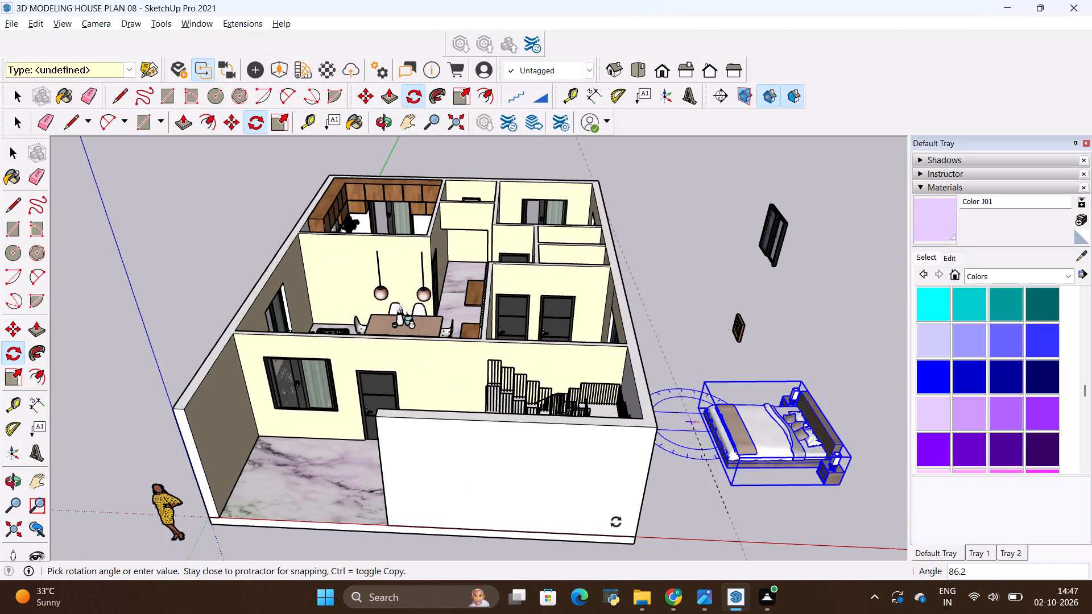
{"action": "left_click", "coordinate": [630, 208]}
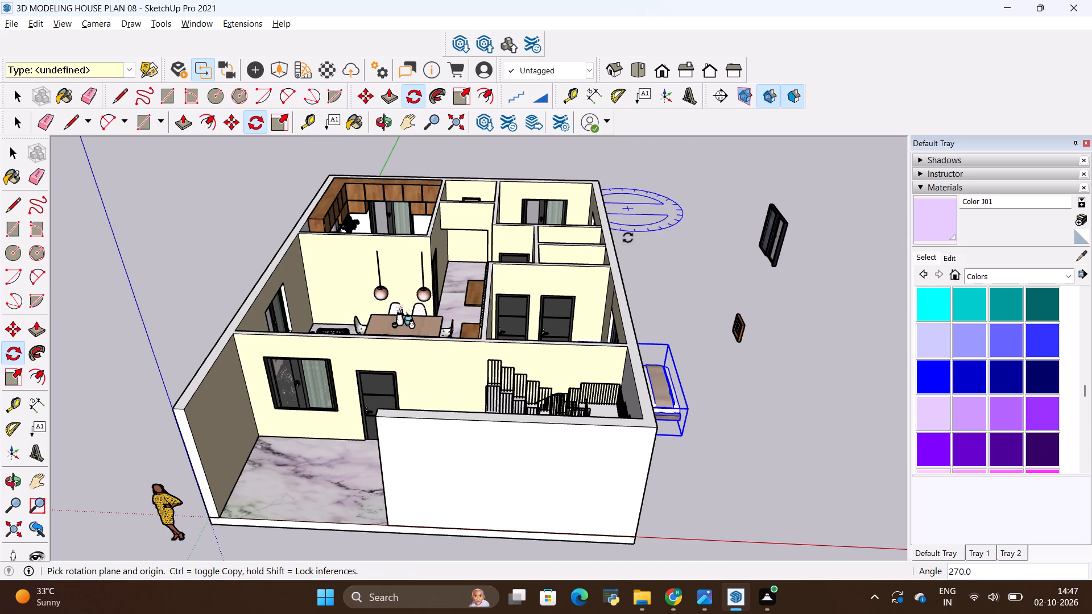
{"action": "key", "text": "space"}
{"action": "key", "text": "space"}
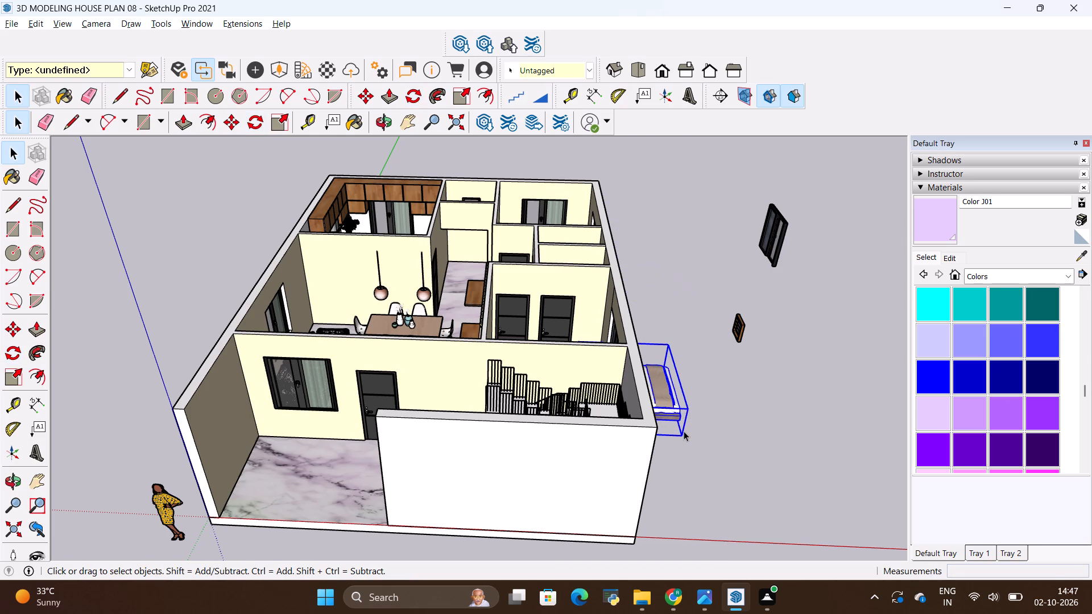
Try the rotated bed set inside the unfurnished room, and set it down outside the house about 11' 5" from its start.
{"action": "left_click", "coordinate": [698, 438]}
{"action": "left_click", "coordinate": [667, 410]}
{"action": "key", "text": "m"}
{"action": "left_click", "coordinate": [680, 438]}
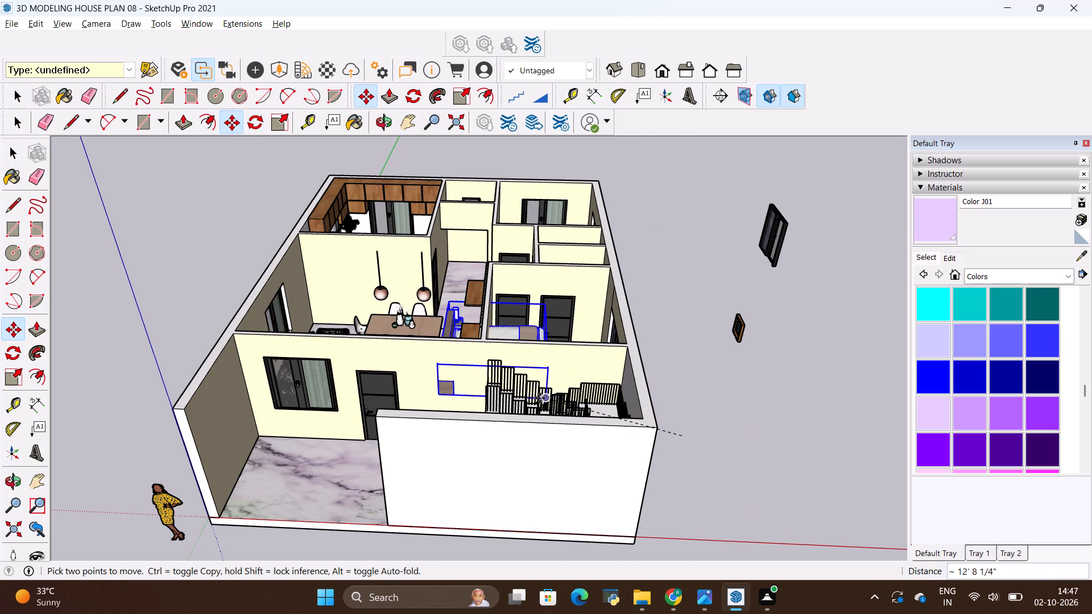
{"action": "middle_click_drag", "start_coordinate": [548, 358], "coordinate": [520, 511]}
{"action": "scroll", "coordinate": [556, 503], "scroll_direction": "up", "scroll_amount": 5}
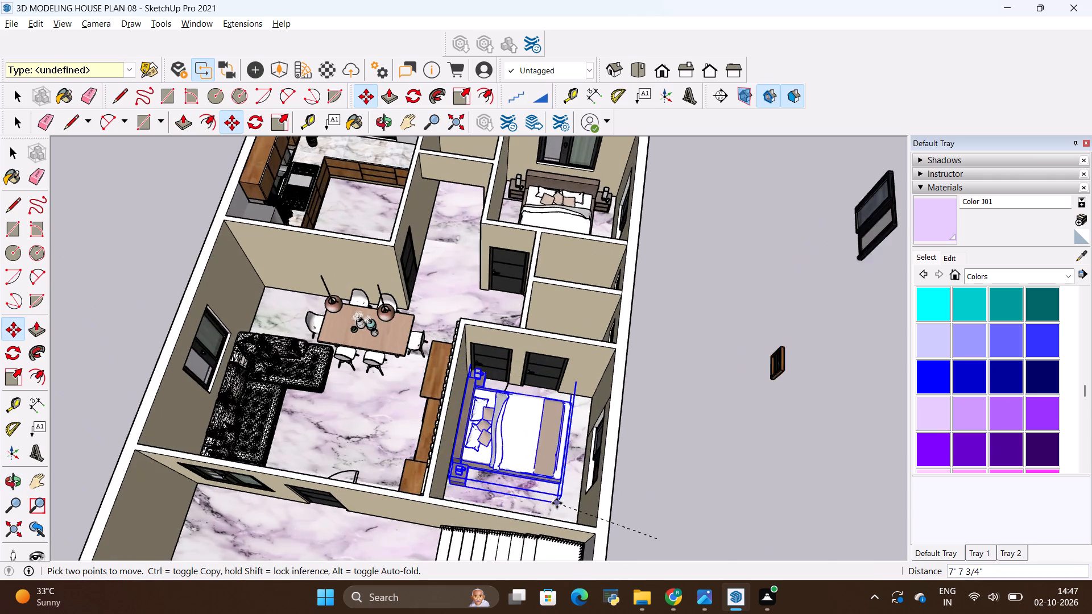
{"action": "scroll", "coordinate": [549, 503], "scroll_direction": "up", "scroll_amount": 4}
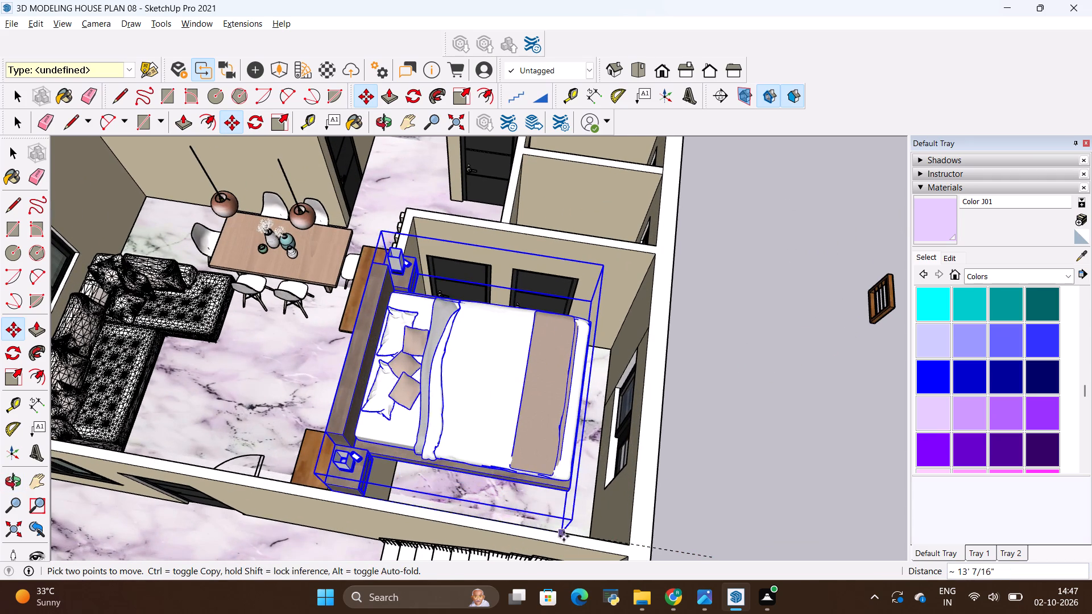
{"action": "scroll", "coordinate": [576, 542], "scroll_direction": "up", "scroll_amount": 5}
{"action": "scroll", "coordinate": [529, 500], "scroll_direction": "down", "scroll_amount": 6}
{"action": "scroll", "coordinate": [437, 453], "scroll_direction": "down", "scroll_amount": 6}
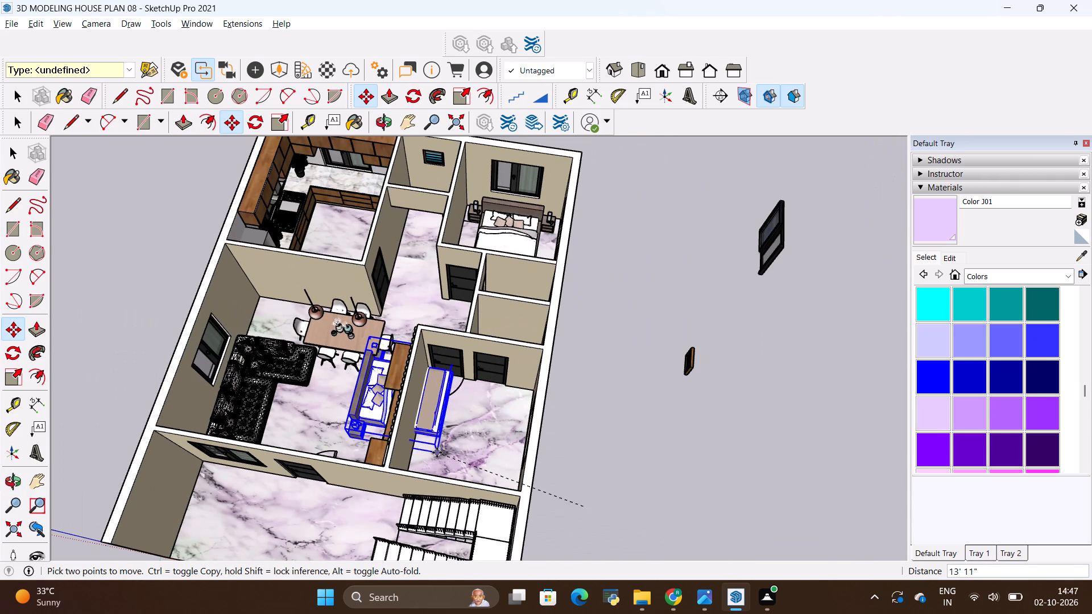
{"action": "left_click", "coordinate": [714, 513]}
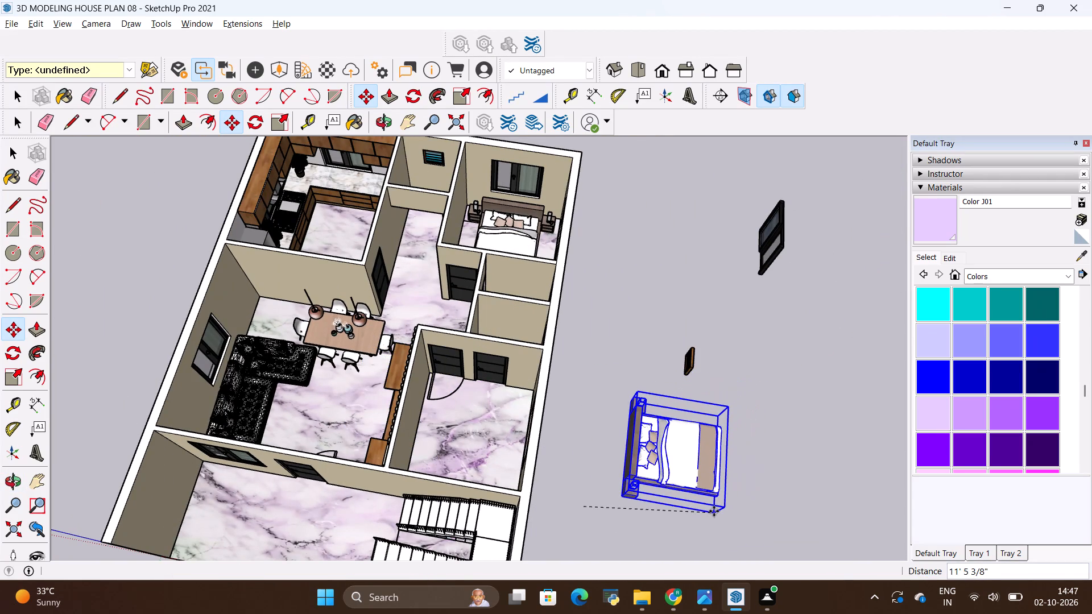
Rotate the bed set another 90° on the ground plane, so its headboard faces the staircase end of the house.
{"action": "left_click", "coordinate": [415, 96]}
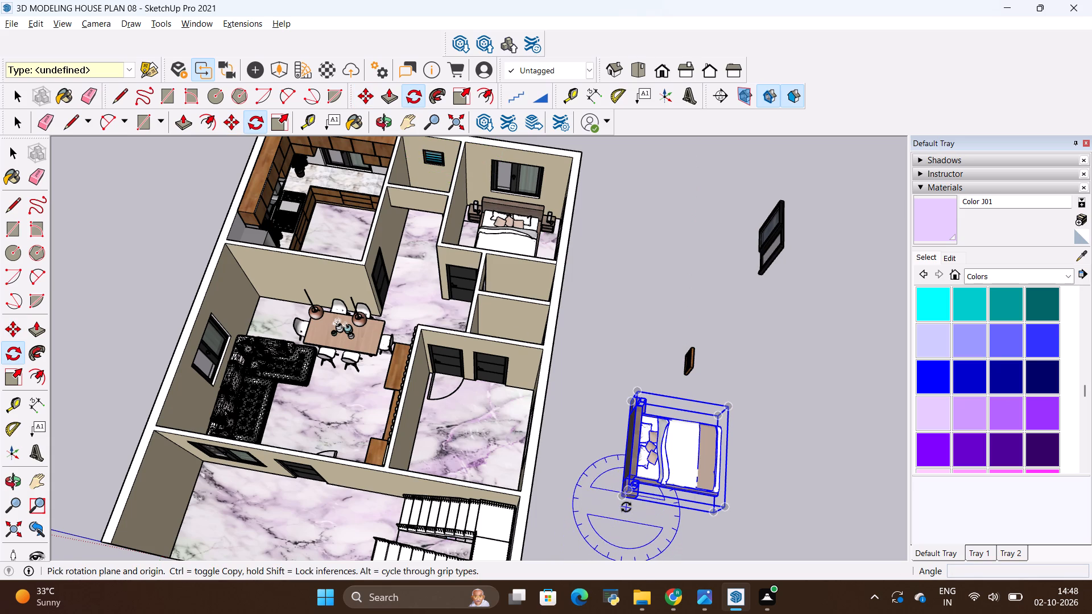
{"action": "left_click", "coordinate": [627, 513]}
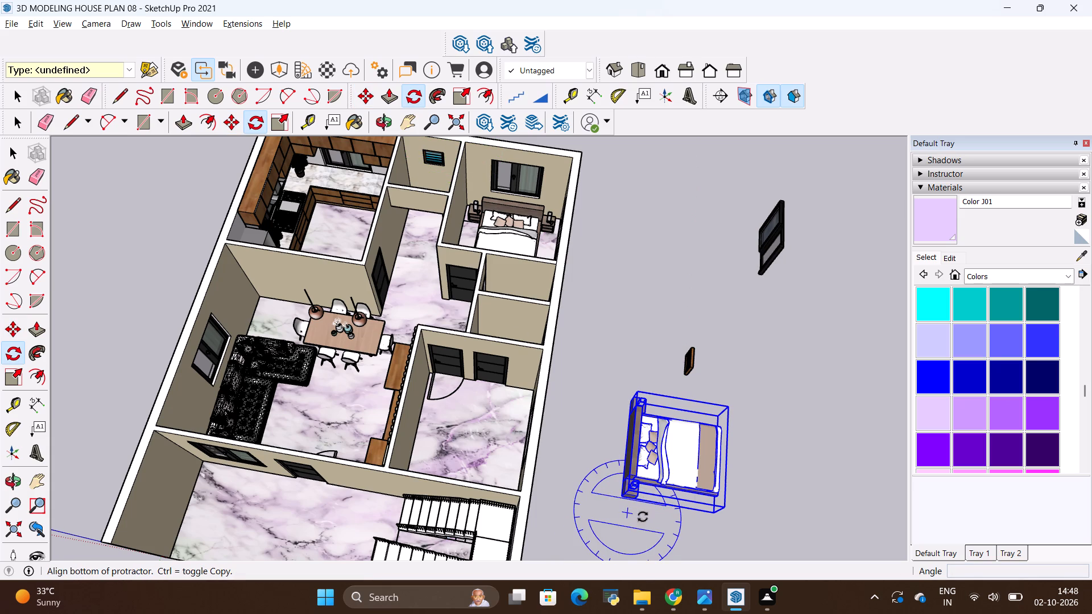
{"action": "left_click", "coordinate": [716, 530]}
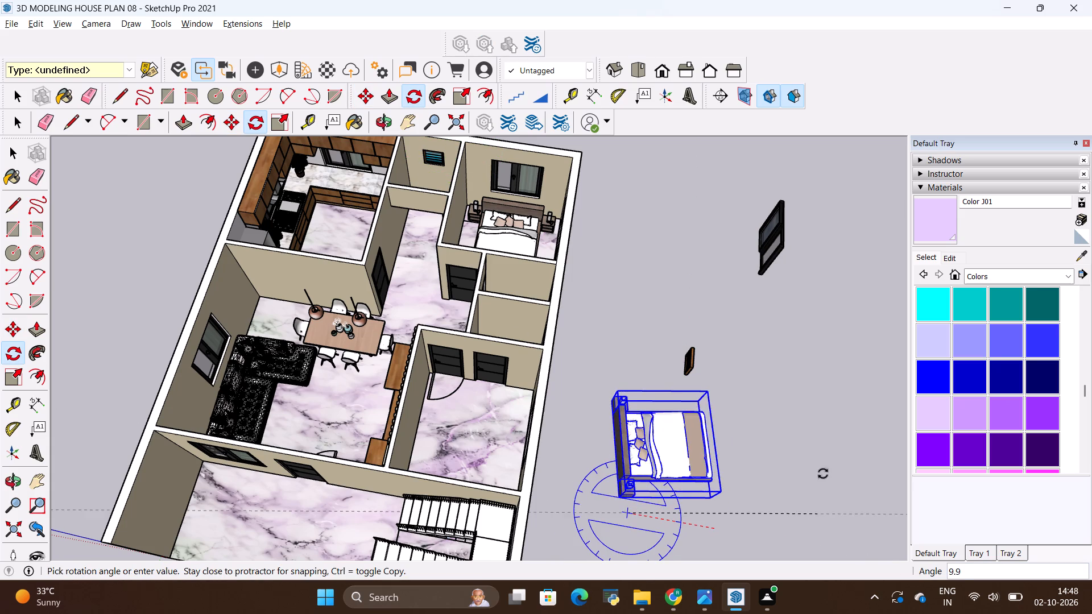
{"action": "left_click", "coordinate": [648, 330]}
{"action": "key", "text": "space"}
{"action": "left_click", "coordinate": [634, 349]}
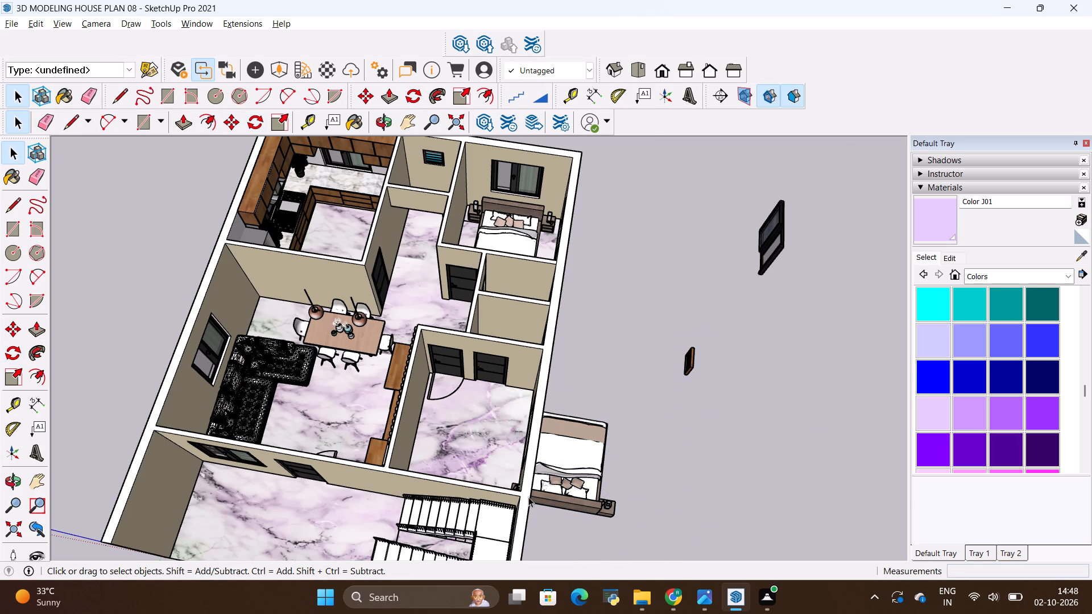
Move the bed set about 9' into the unfurnished room, with its headboard along the wall shared with the staircase.
{"action": "left_click", "coordinate": [570, 471]}
{"action": "key", "text": "space"}
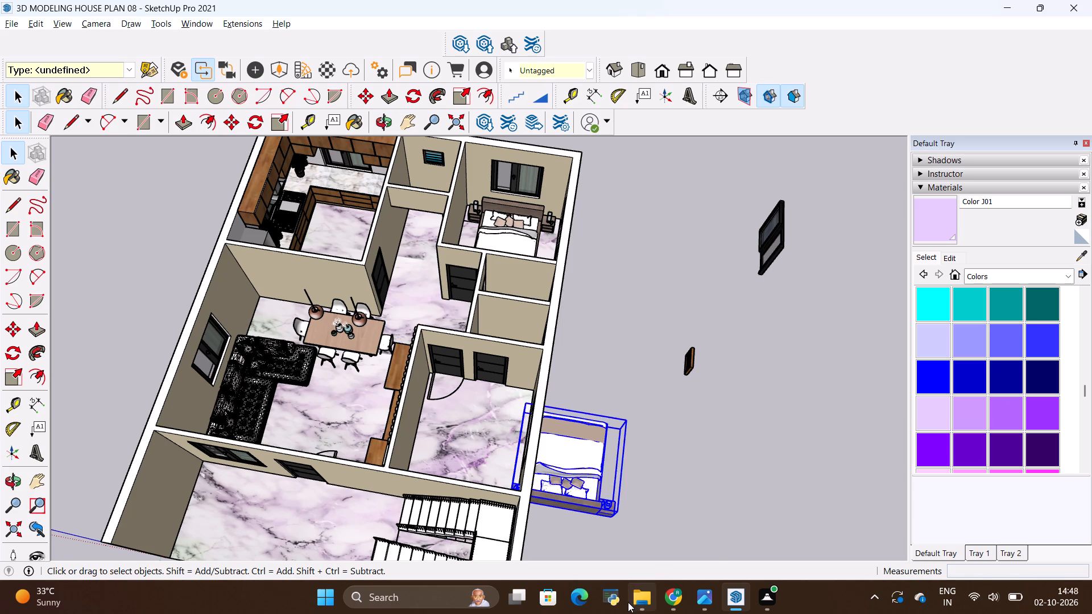
{"action": "scroll", "coordinate": [643, 382], "scroll_direction": "down", "scroll_amount": 2}
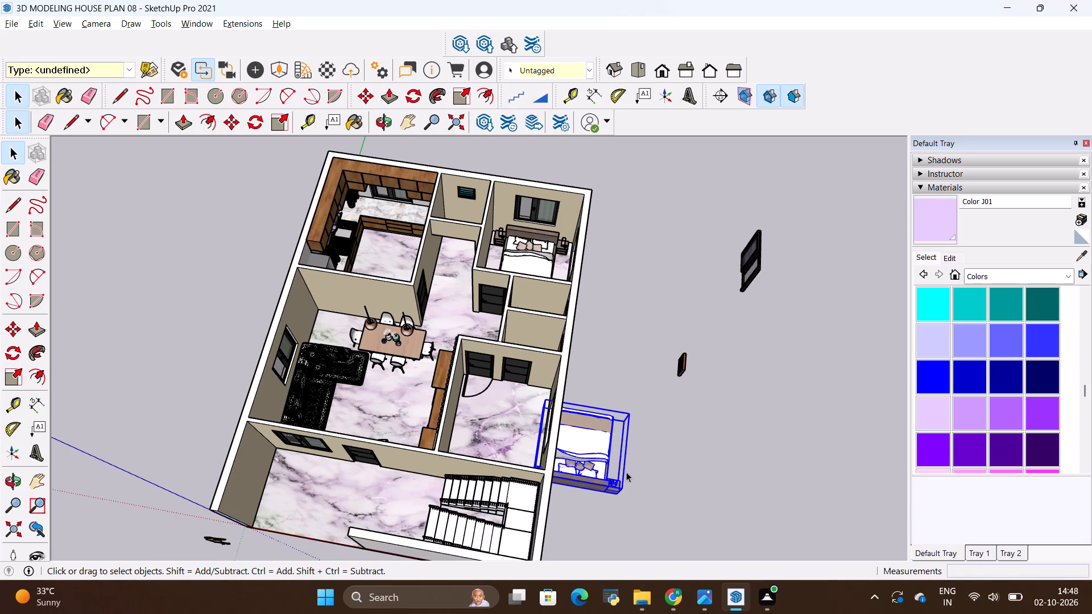
{"action": "scroll", "coordinate": [619, 500], "scroll_direction": "up", "scroll_amount": 4}
{"action": "key", "text": "m"}
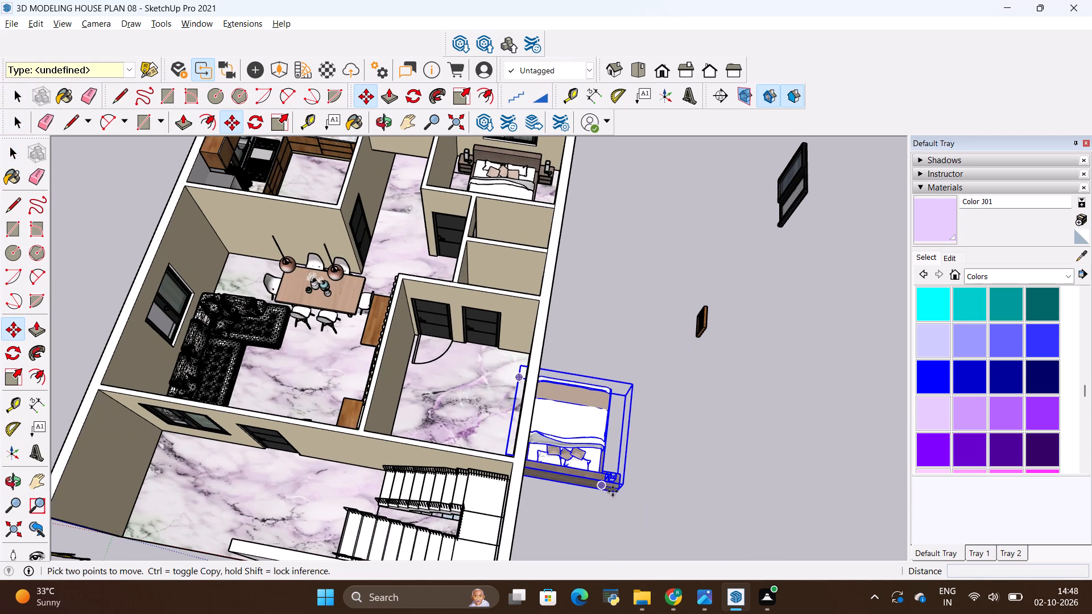
{"action": "left_click", "coordinate": [618, 493]}
{"action": "scroll", "coordinate": [487, 463], "scroll_direction": "up", "scroll_amount": 6}
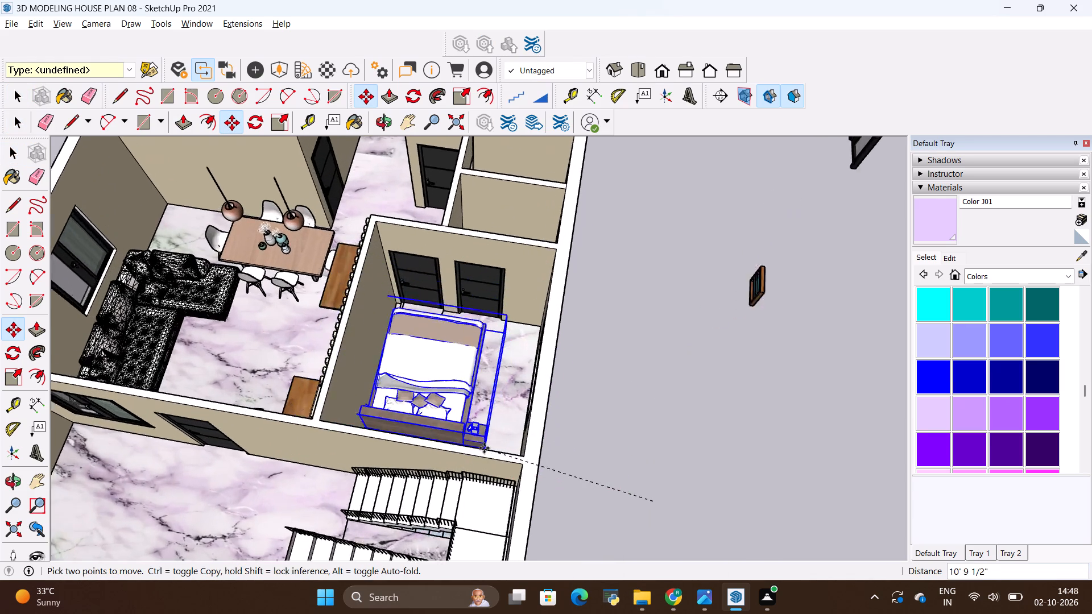
{"action": "scroll", "coordinate": [484, 448], "scroll_direction": "up", "scroll_amount": 10}
{"action": "middle_click_drag", "start_coordinate": [525, 445], "coordinate": [476, 497]}
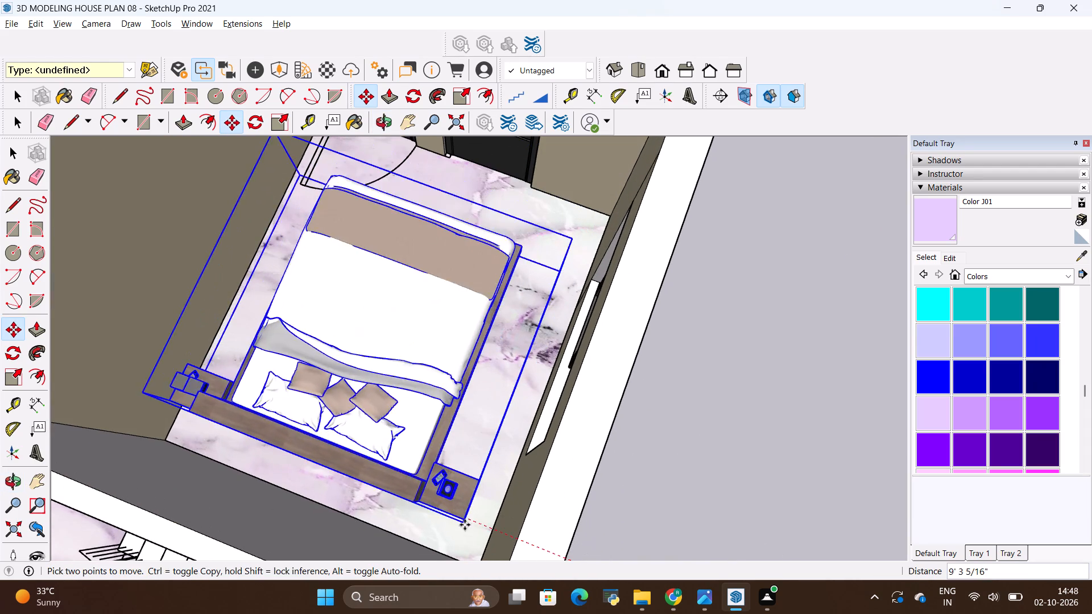
{"action": "left_click", "coordinate": [465, 542]}
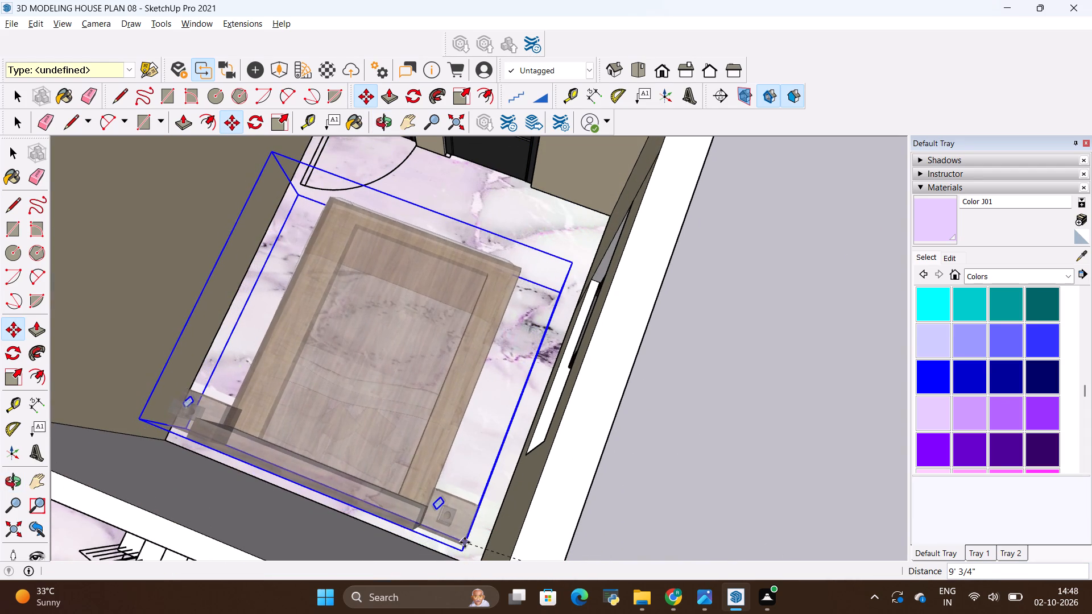
Examine the placed bed set from several sides and above, deselect it, and check the whole furnished plan.
{"action": "scroll", "coordinate": [501, 407], "scroll_direction": "down", "scroll_amount": 4}
{"action": "middle_click_drag", "start_coordinate": [545, 368], "coordinate": [438, 490]}
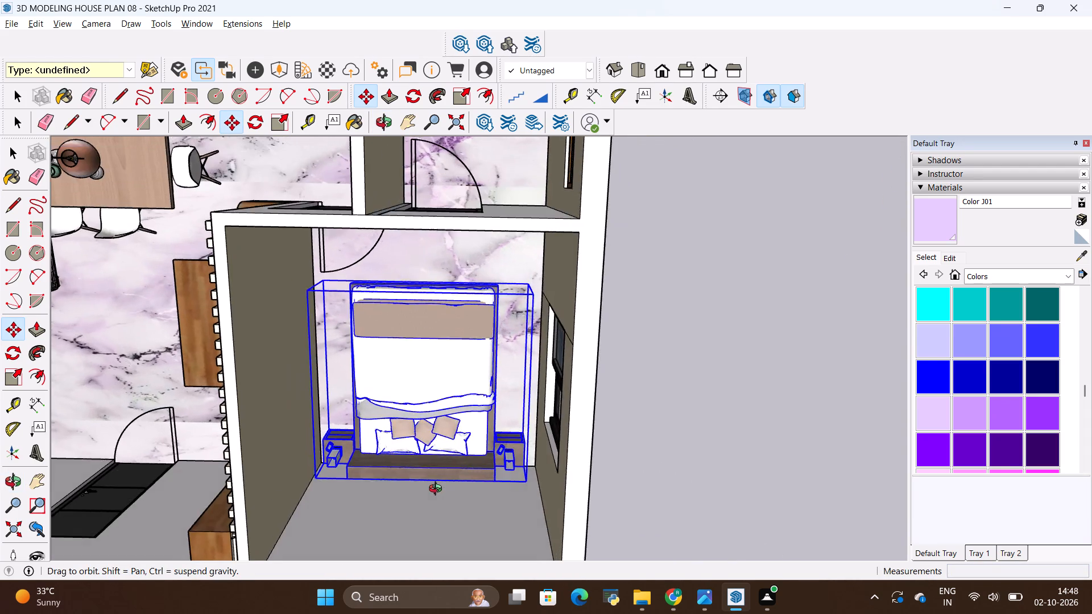
{"action": "middle_click_drag", "start_coordinate": [438, 490], "coordinate": [497, 265]}
{"action": "scroll", "coordinate": [545, 355], "scroll_direction": "down", "scroll_amount": 8}
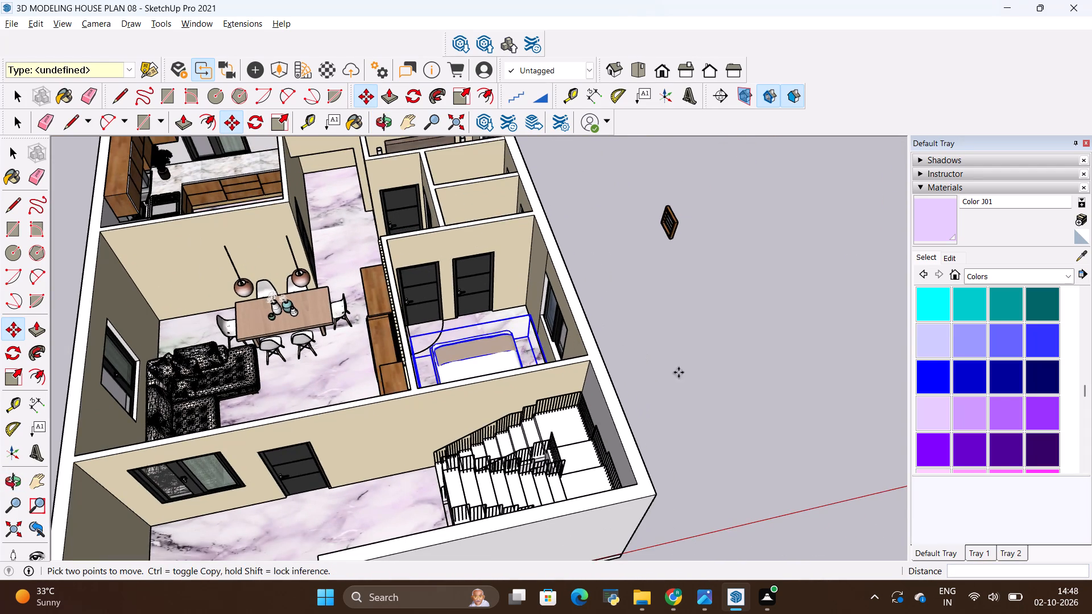
{"action": "middle_click_drag", "start_coordinate": [672, 402], "coordinate": [381, 418]}
{"action": "middle_click_drag", "start_coordinate": [688, 378], "coordinate": [442, 458]}
{"action": "middle_click_drag", "start_coordinate": [606, 432], "coordinate": [449, 419]}
{"action": "scroll", "coordinate": [470, 281], "scroll_direction": "up", "scroll_amount": 2}
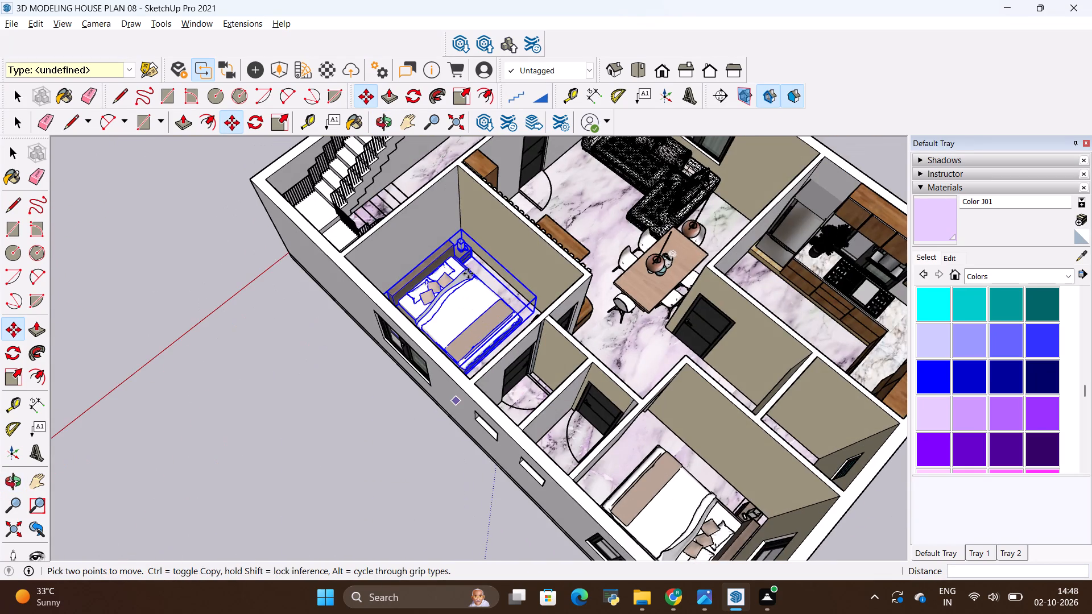
{"action": "scroll", "coordinate": [468, 273], "scroll_direction": "up", "scroll_amount": 11}
{"action": "scroll", "coordinate": [375, 262], "scroll_direction": "down", "scroll_amount": 4}
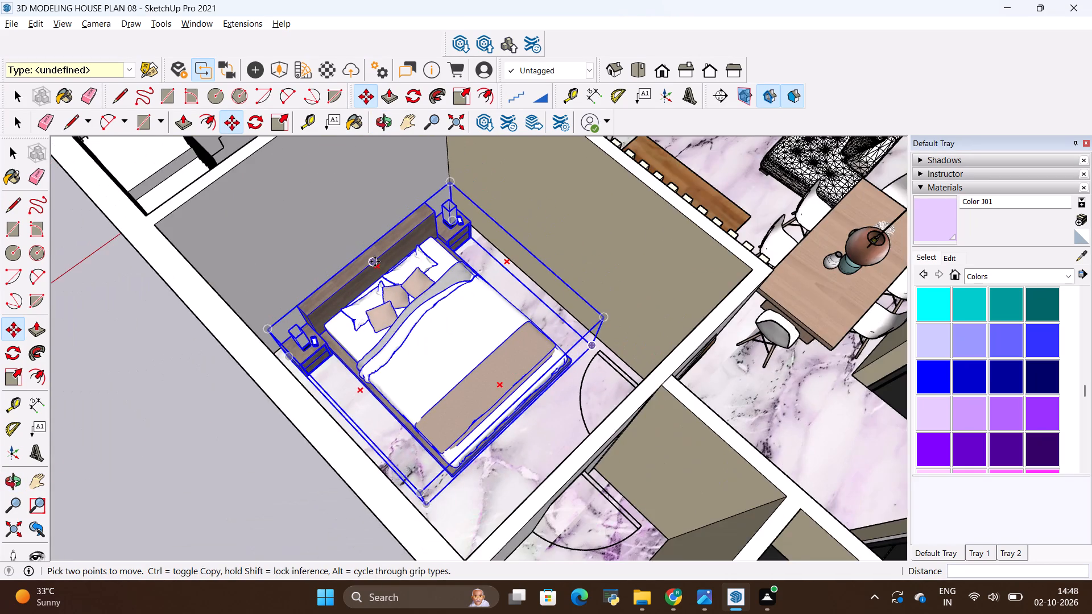
{"action": "scroll", "coordinate": [378, 260], "scroll_direction": "down", "scroll_amount": 4}
{"action": "key", "text": "space"}
{"action": "left_click", "coordinate": [256, 398]}
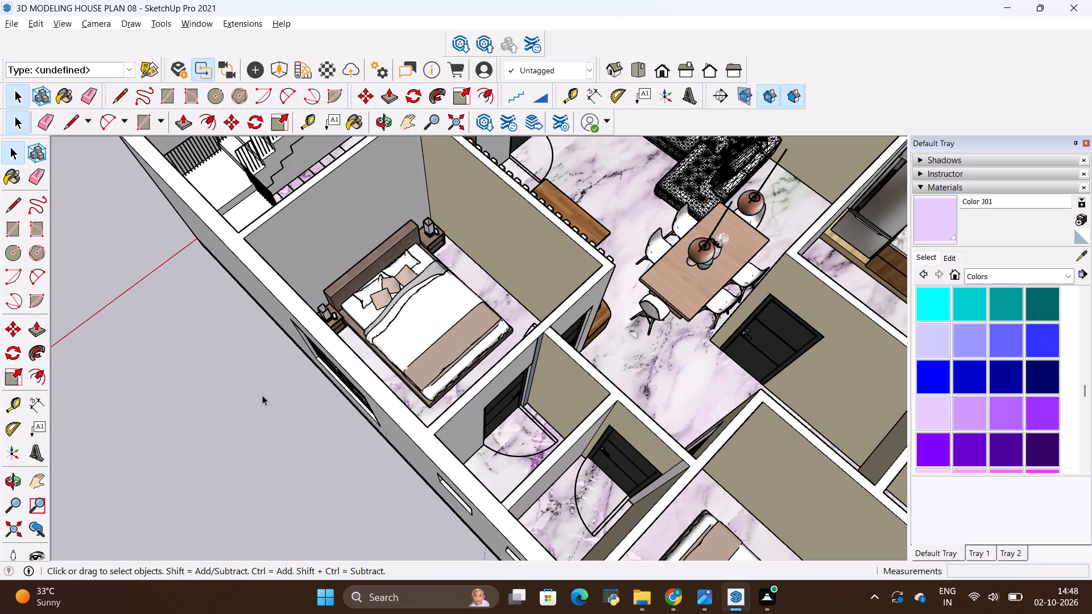
{"action": "scroll", "coordinate": [375, 412], "scroll_direction": "down", "scroll_amount": 11}
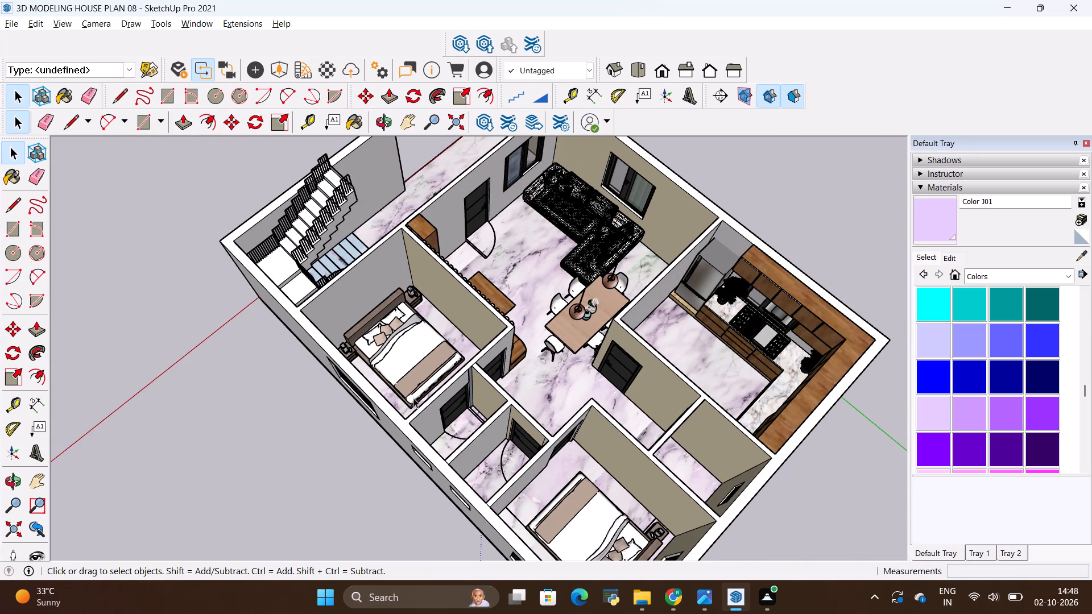
{"action": "scroll", "coordinate": [413, 398], "scroll_direction": "down", "scroll_amount": 5}
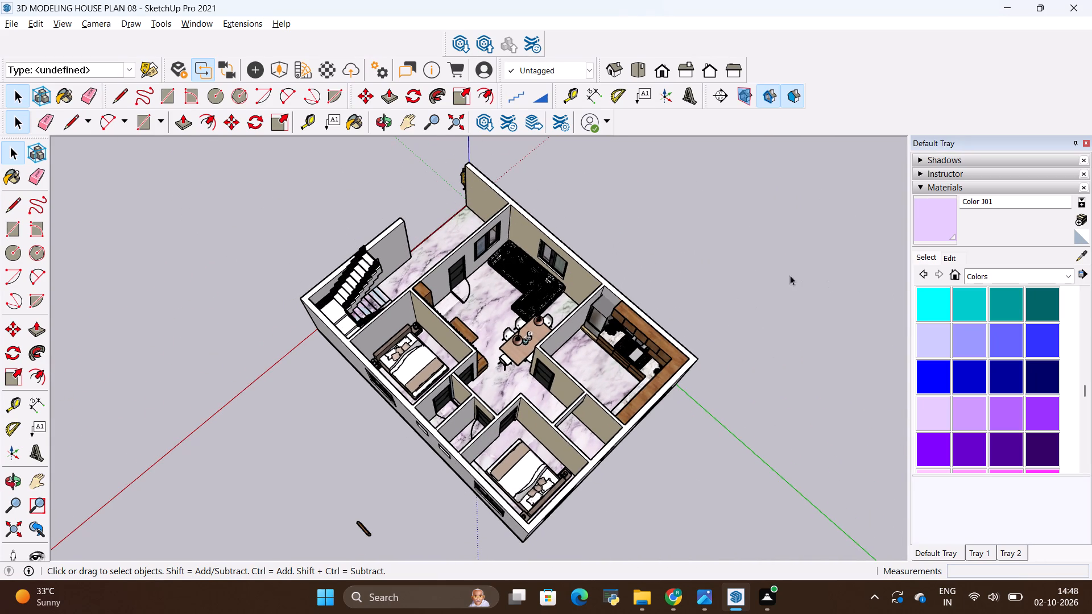
{"action": "scroll", "coordinate": [439, 379], "scroll_direction": "up", "scroll_amount": 4}
{"action": "scroll", "coordinate": [500, 385], "scroll_direction": "down", "scroll_amount": 5}
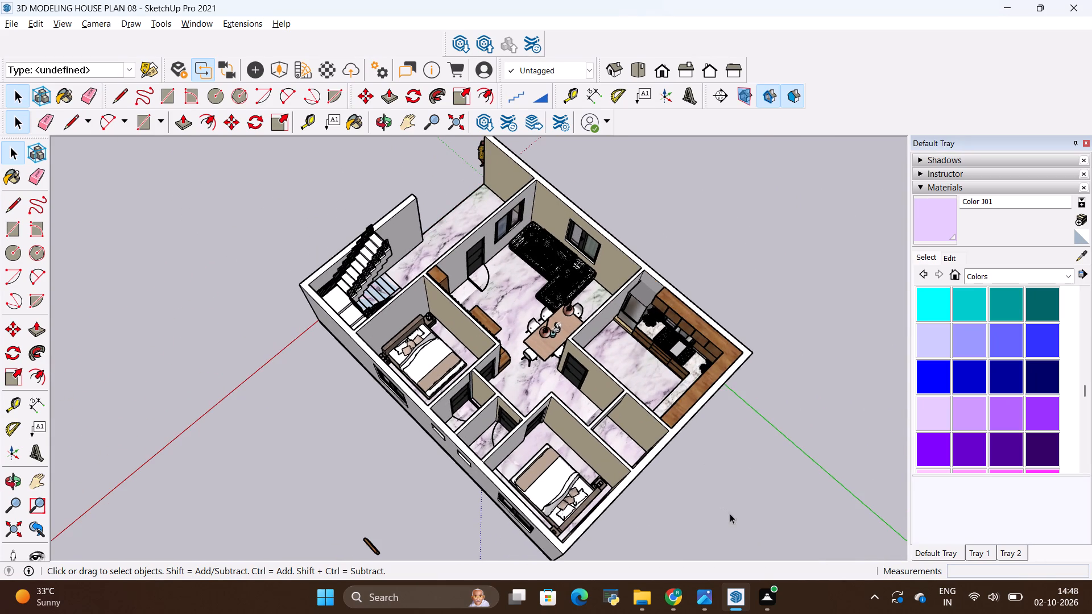
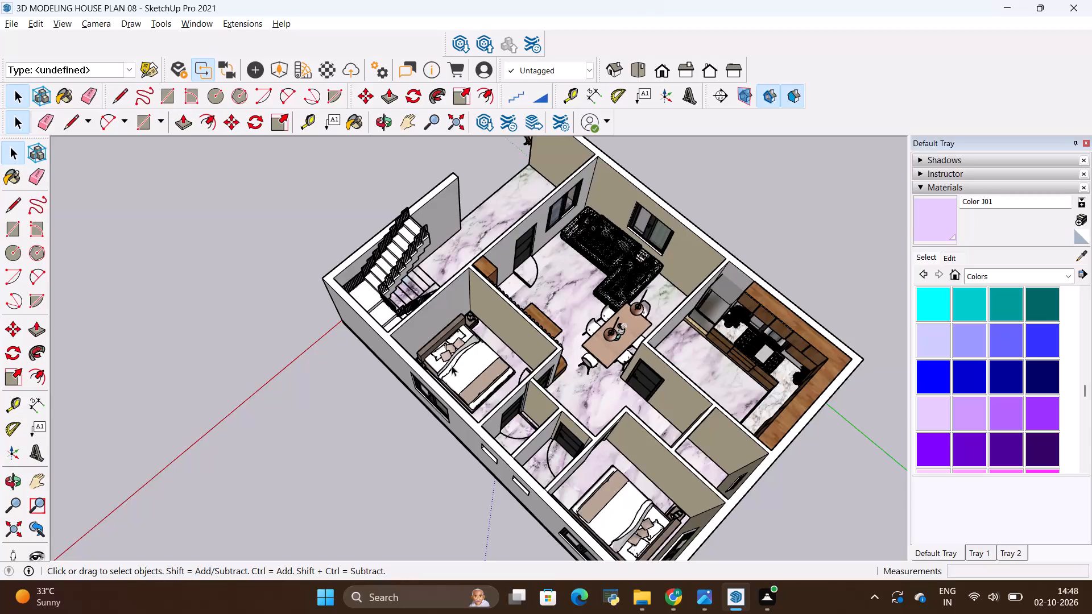
Review the complete furnished house plan from the window, kitchen and staircase sides.
{"action": "scroll", "coordinate": [452, 366], "scroll_direction": "down", "scroll_amount": 4}
{"action": "middle_click_drag", "start_coordinate": [435, 379], "coordinate": [444, 389]}
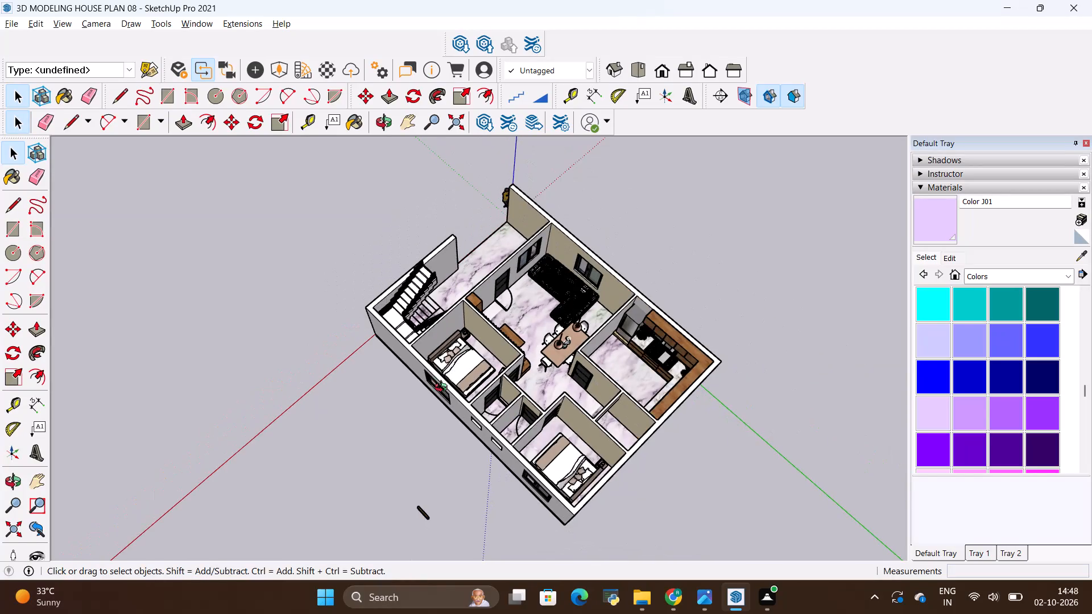
{"action": "middle_click_drag", "start_coordinate": [444, 389], "coordinate": [635, 321]}
{"action": "scroll", "coordinate": [584, 216], "scroll_direction": "up", "scroll_amount": 4}
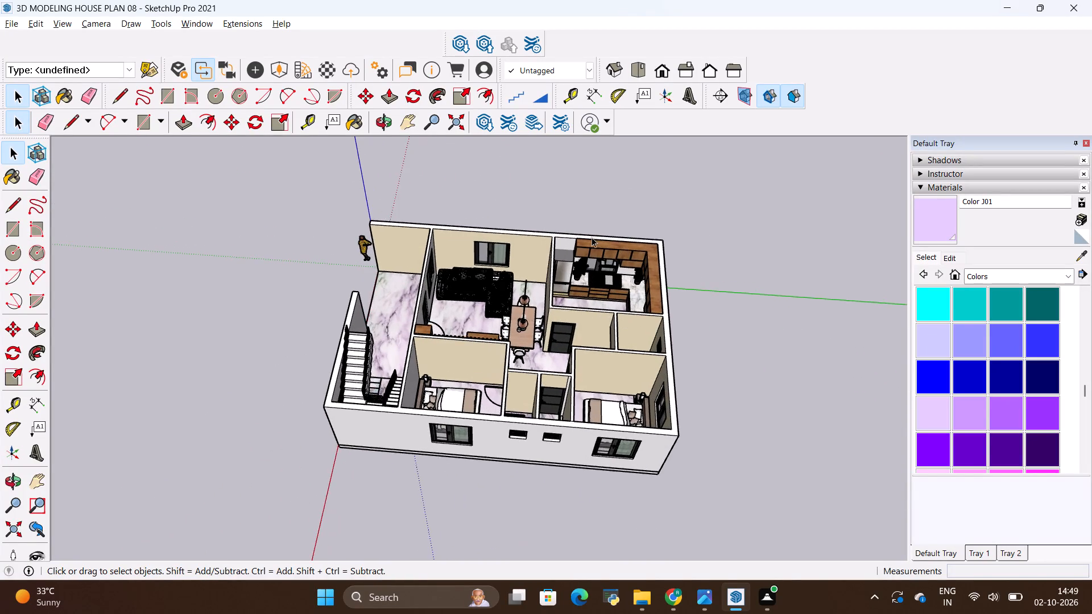
{"action": "scroll", "coordinate": [594, 243], "scroll_direction": "up", "scroll_amount": 4}
{"action": "scroll", "coordinate": [601, 304], "scroll_direction": "down", "scroll_amount": 5}
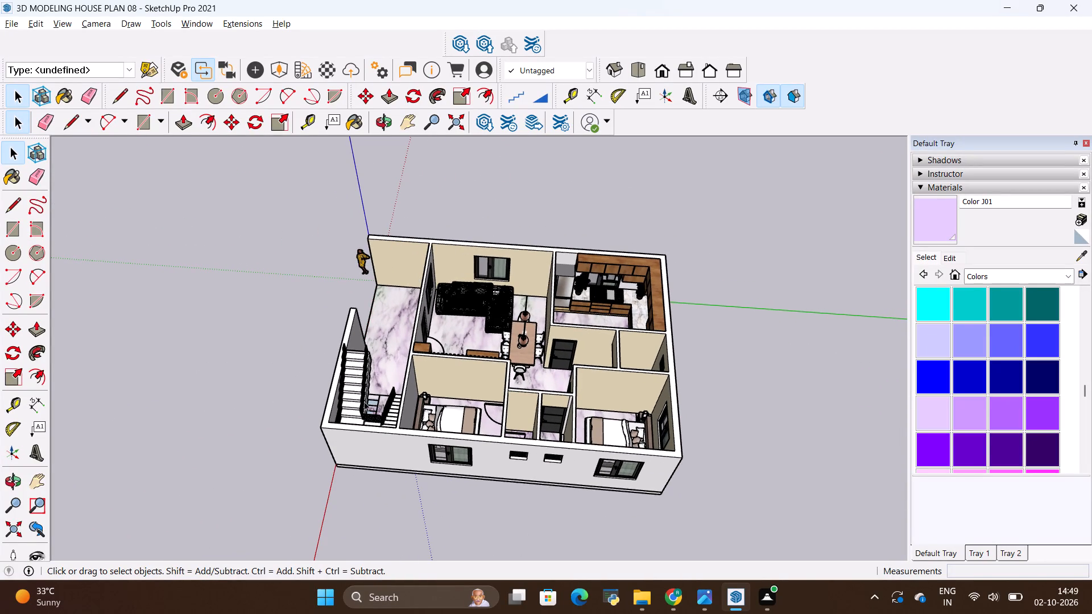
{"action": "middle_click_drag", "start_coordinate": [296, 401], "coordinate": [685, 422]}
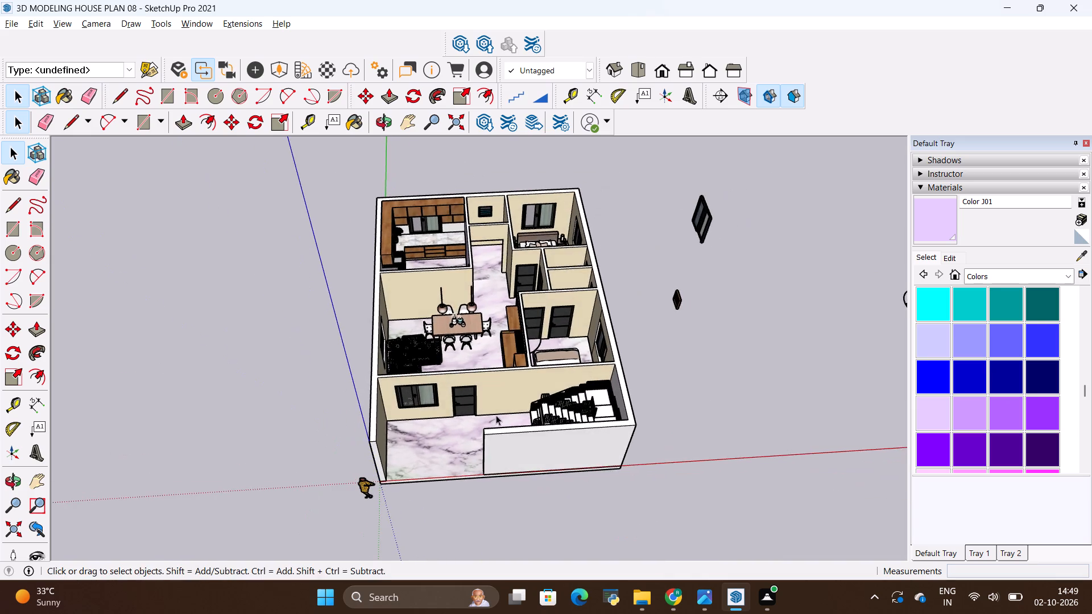
{"action": "middle_click_drag", "start_coordinate": [496, 416], "coordinate": [630, 409]}
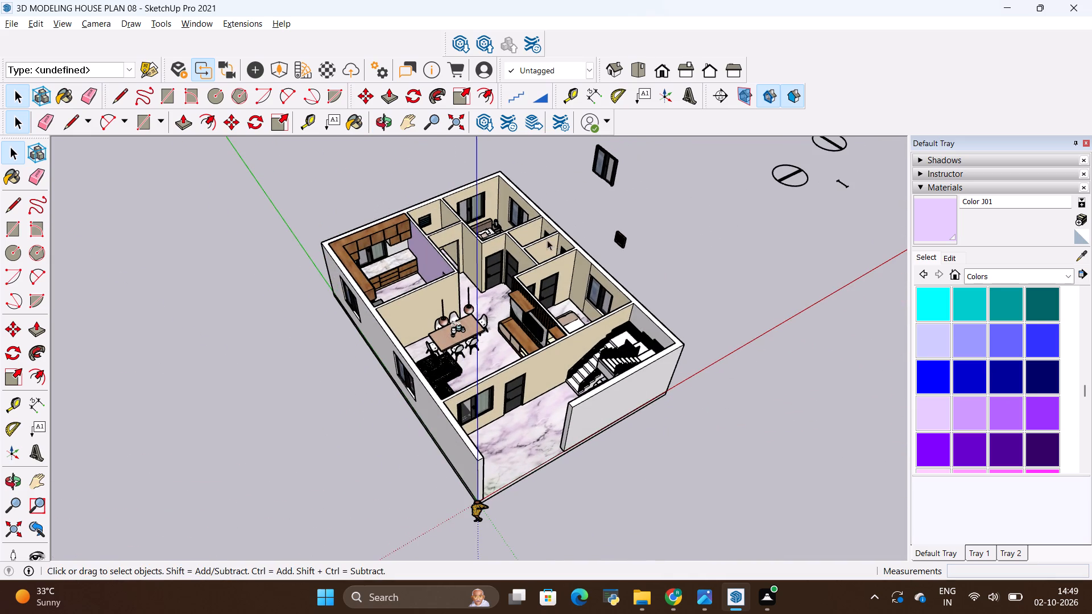
Examine the living and dining area up close, including the TV wall, dining set, sofa and adjoining rooms.
{"action": "scroll", "coordinate": [522, 244], "scroll_direction": "up", "scroll_amount": 17}
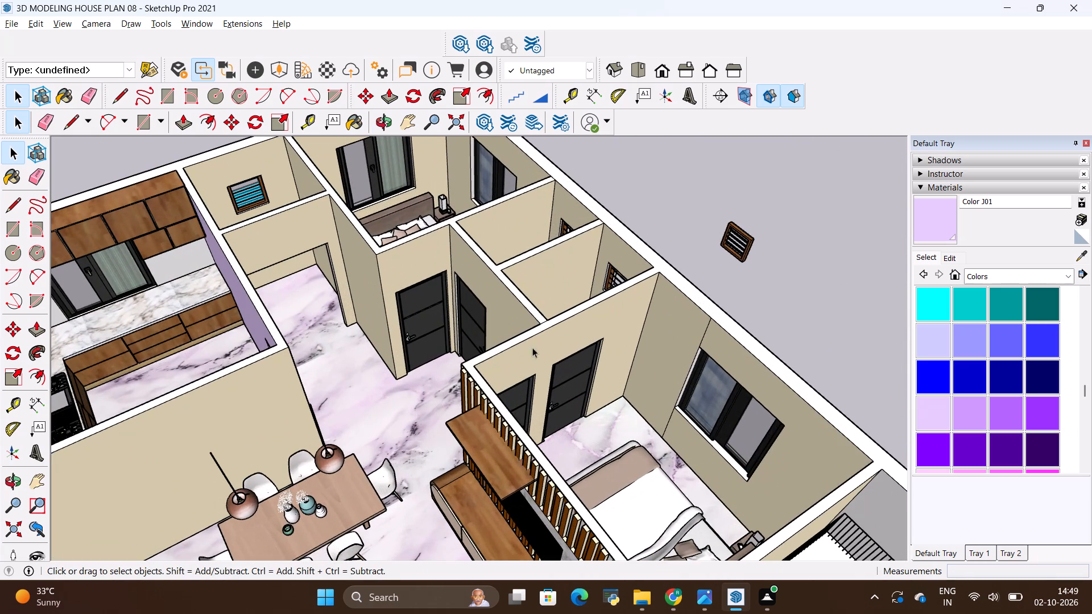
{"action": "middle_click_drag", "start_coordinate": [504, 376], "coordinate": [501, 288]}
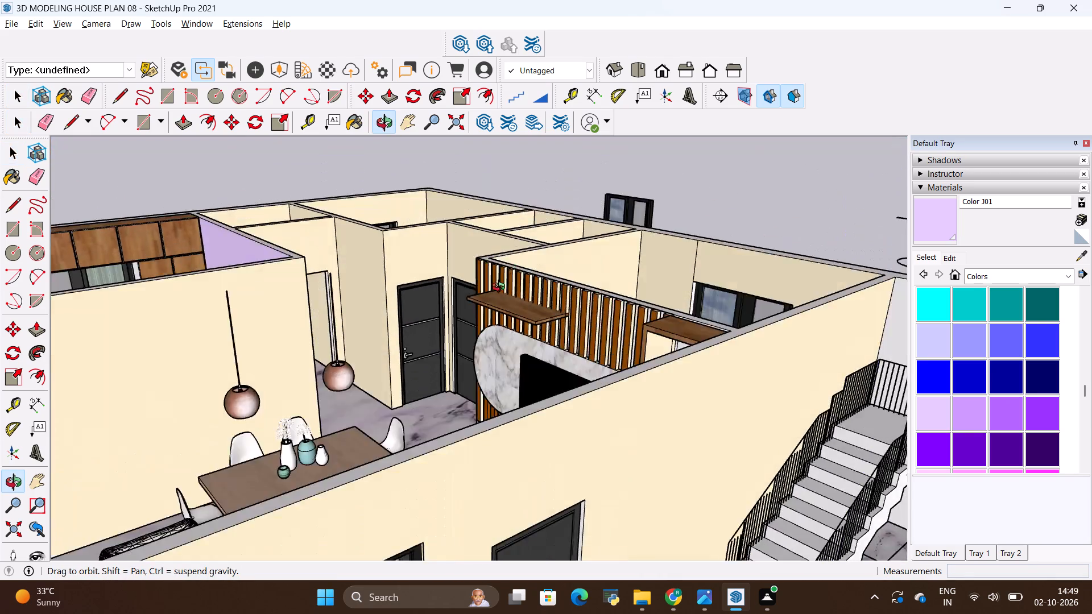
{"action": "middle_click_drag", "start_coordinate": [501, 288], "coordinate": [424, 345]}
{"action": "scroll", "coordinate": [424, 345], "scroll_direction": "up", "scroll_amount": 1}
{"action": "scroll", "coordinate": [432, 335], "scroll_direction": "down", "scroll_amount": 4}
{"action": "scroll", "coordinate": [489, 310], "scroll_direction": "down", "scroll_amount": 3}
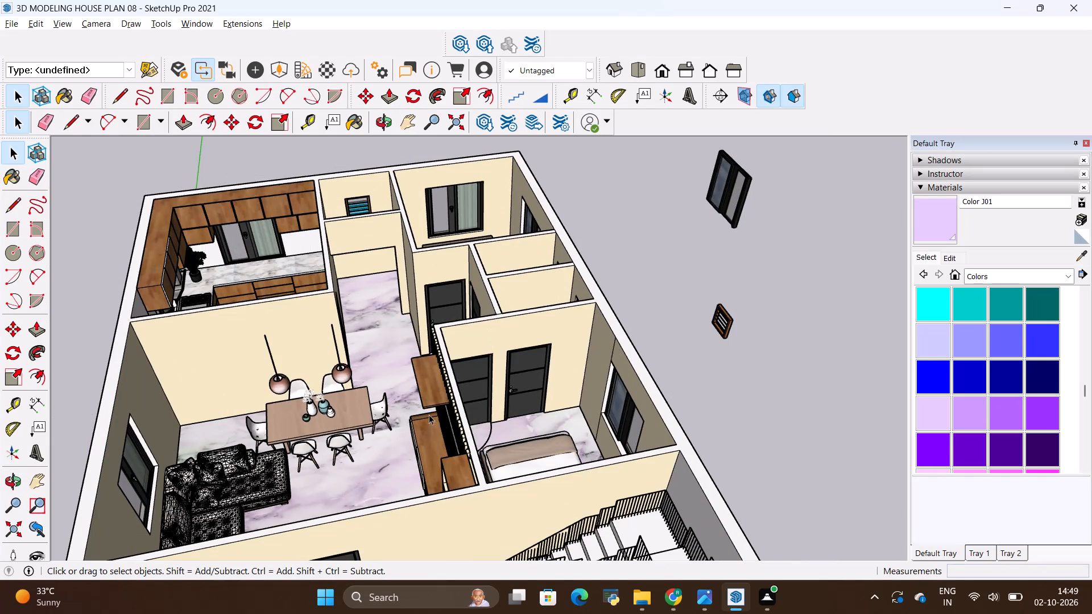
{"action": "scroll", "coordinate": [399, 375], "scroll_direction": "down", "scroll_amount": 2}
{"action": "scroll", "coordinate": [315, 352], "scroll_direction": "up", "scroll_amount": 8}
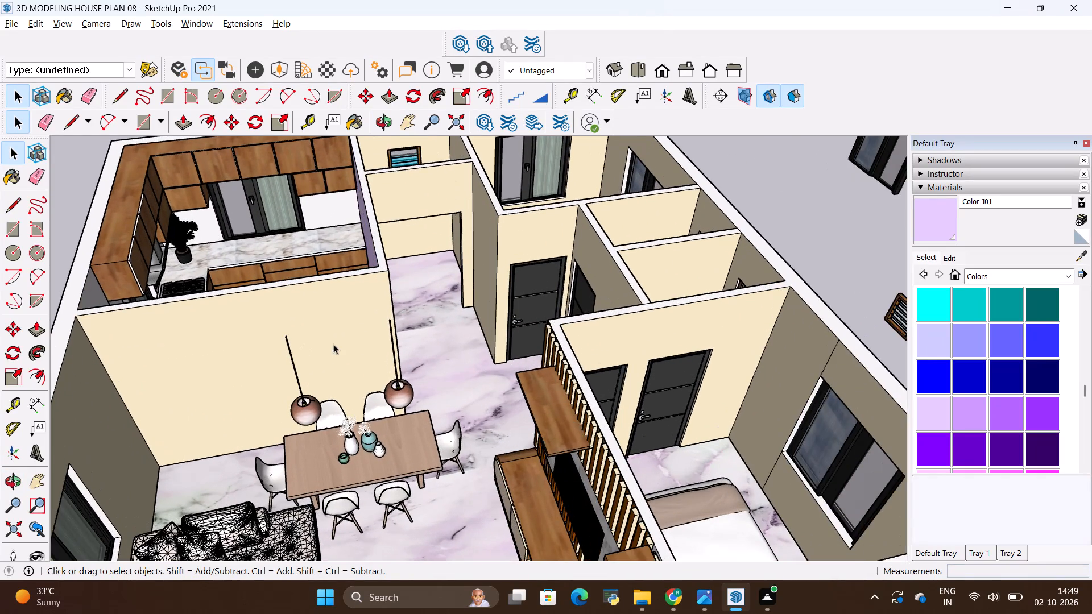
{"action": "scroll", "coordinate": [438, 338], "scroll_direction": "down", "scroll_amount": 4}
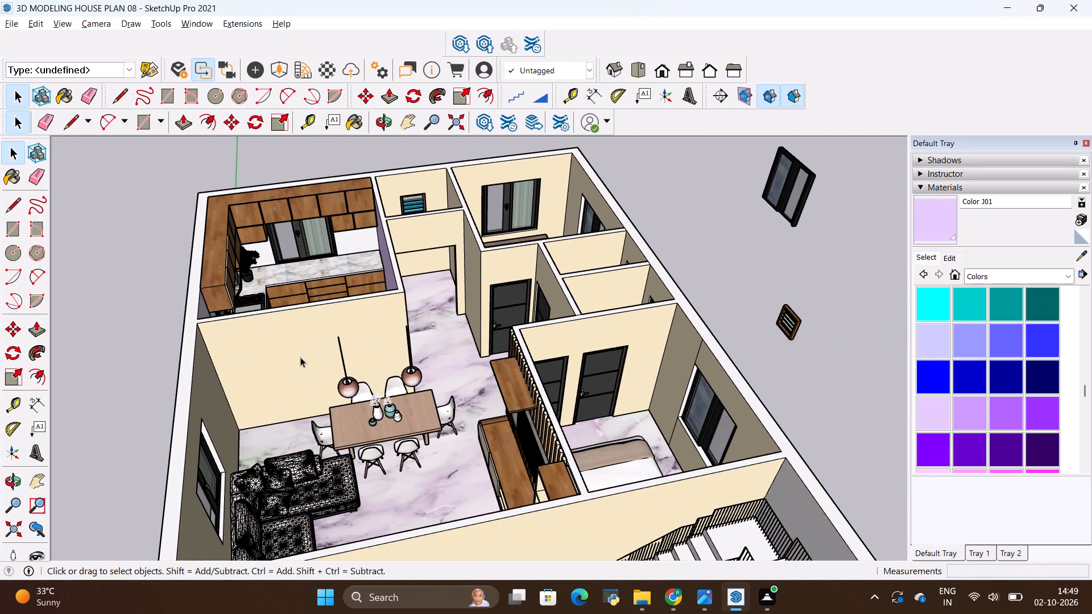
{"action": "scroll", "coordinate": [282, 376], "scroll_direction": "up", "scroll_amount": 1}
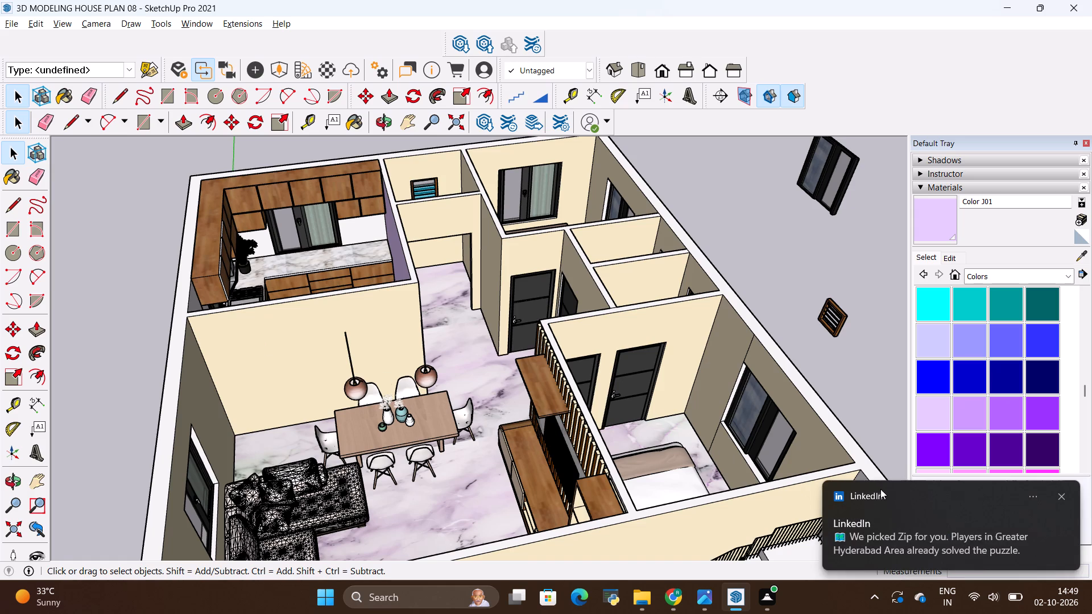
{"action": "left_click", "coordinate": [1056, 496]}
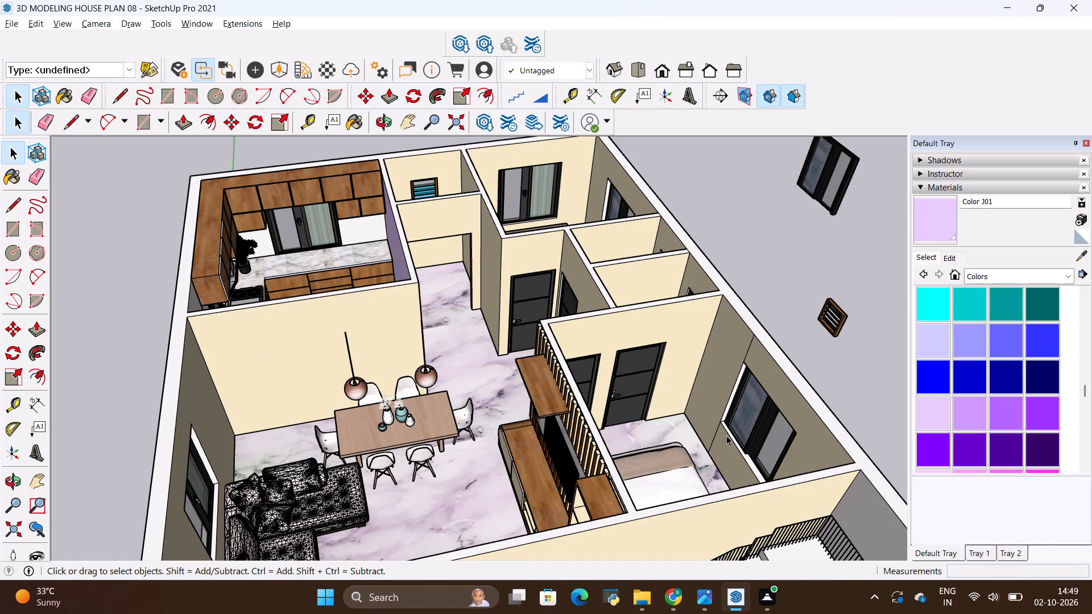
{"action": "scroll", "coordinate": [726, 435], "scroll_direction": "down", "scroll_amount": 4}
{"action": "scroll", "coordinate": [461, 467], "scroll_direction": "up", "scroll_amount": 6}
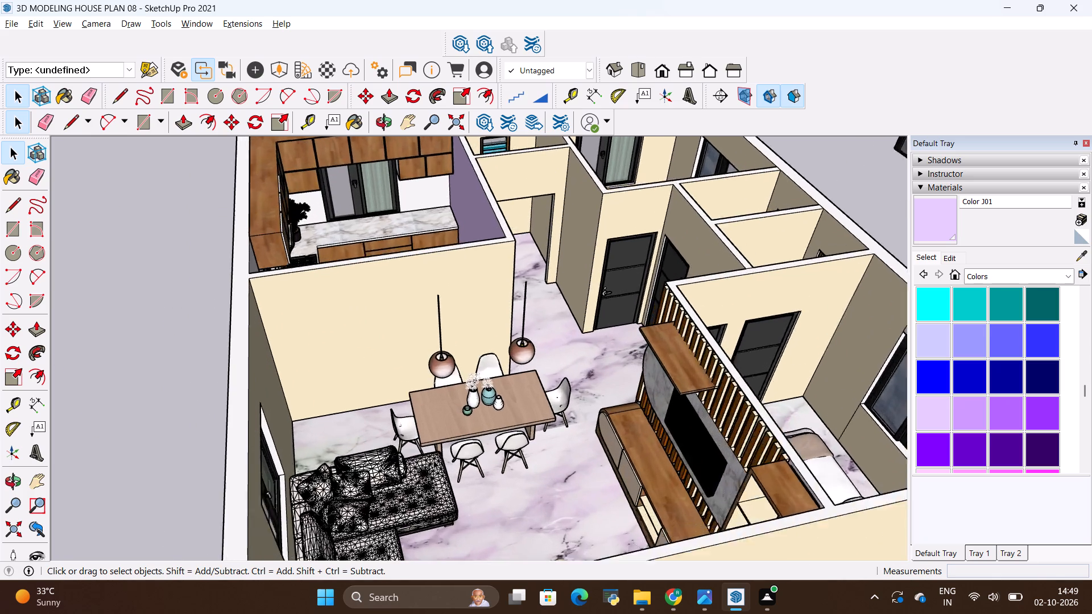
{"action": "scroll", "coordinate": [433, 460], "scroll_direction": "up", "scroll_amount": 2}
{"action": "scroll", "coordinate": [441, 449], "scroll_direction": "down", "scroll_amount": 6}
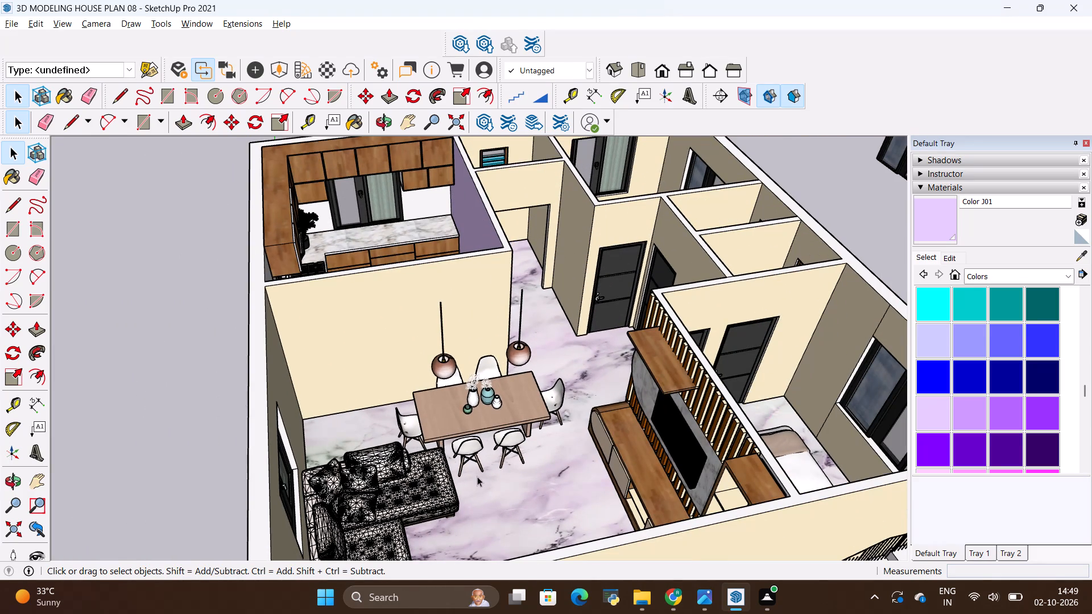
{"action": "scroll", "coordinate": [379, 366], "scroll_direction": "up", "scroll_amount": 2}
{"action": "scroll", "coordinate": [574, 473], "scroll_direction": "up", "scroll_amount": 2}
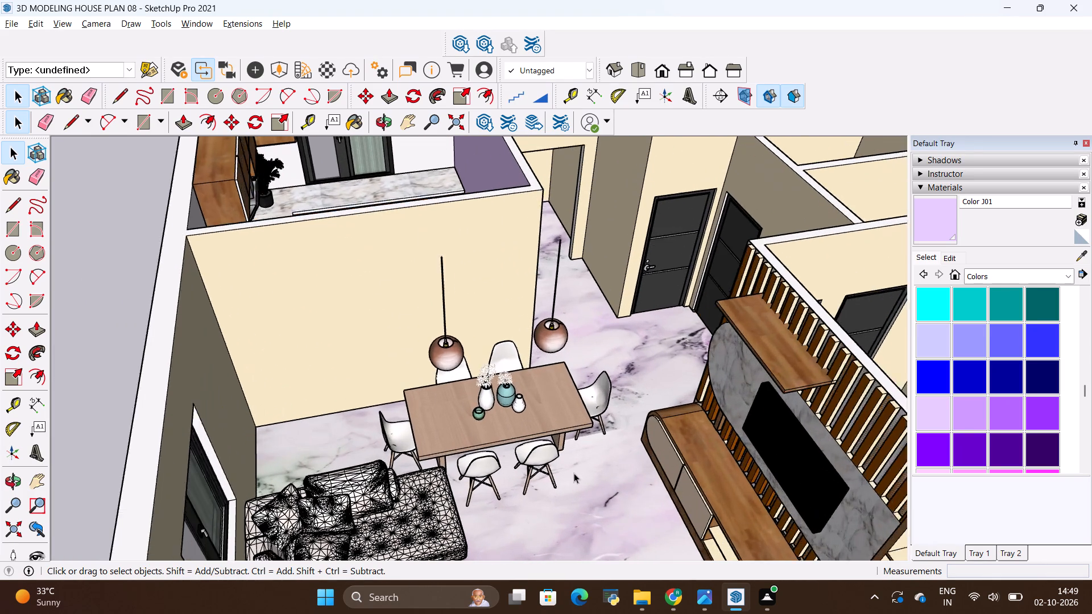
{"action": "scroll", "coordinate": [574, 473], "scroll_direction": "up", "scroll_amount": 2}
{"action": "scroll", "coordinate": [521, 437], "scroll_direction": "down", "scroll_amount": 7}
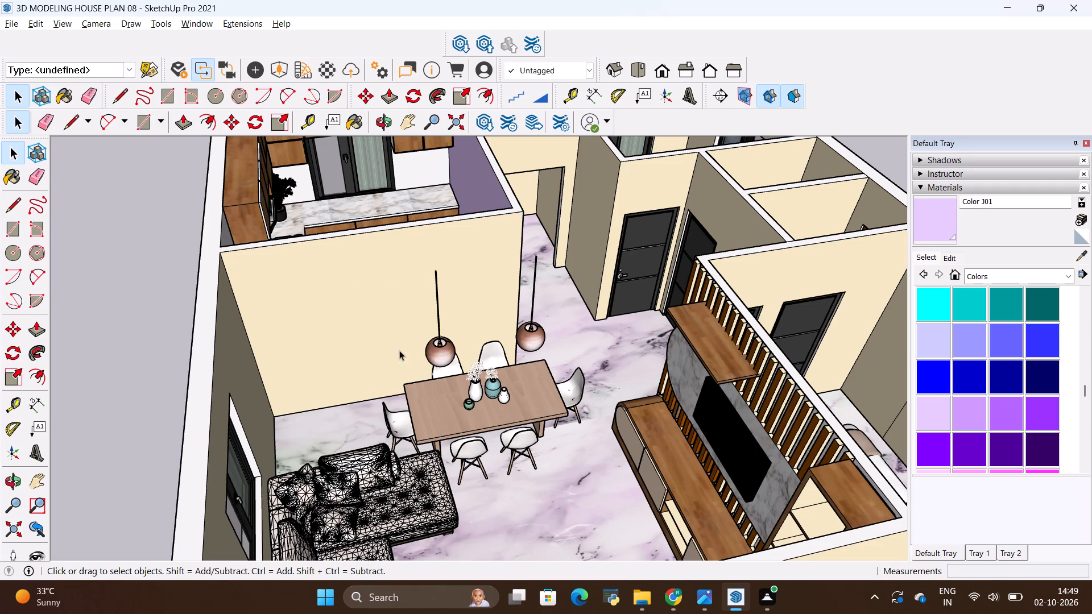
Import the model SKT_Nearly+Natural+5'+Kentia+Palm+Silk+Tree from the Downloads folder.
{"action": "left_click", "coordinate": [8, 20]}
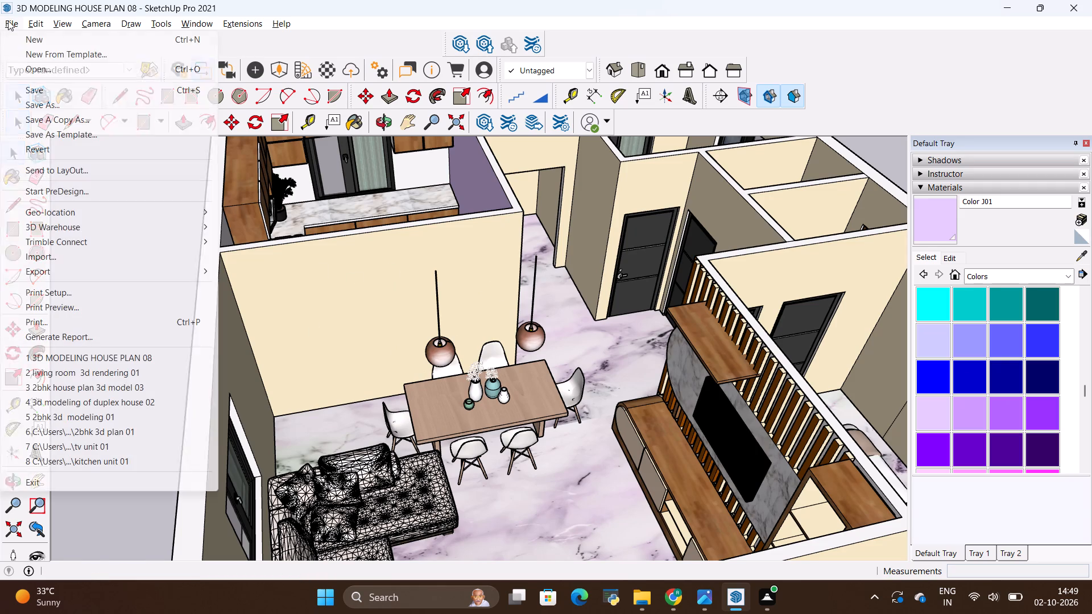
{"action": "left_click", "coordinate": [62, 258]}
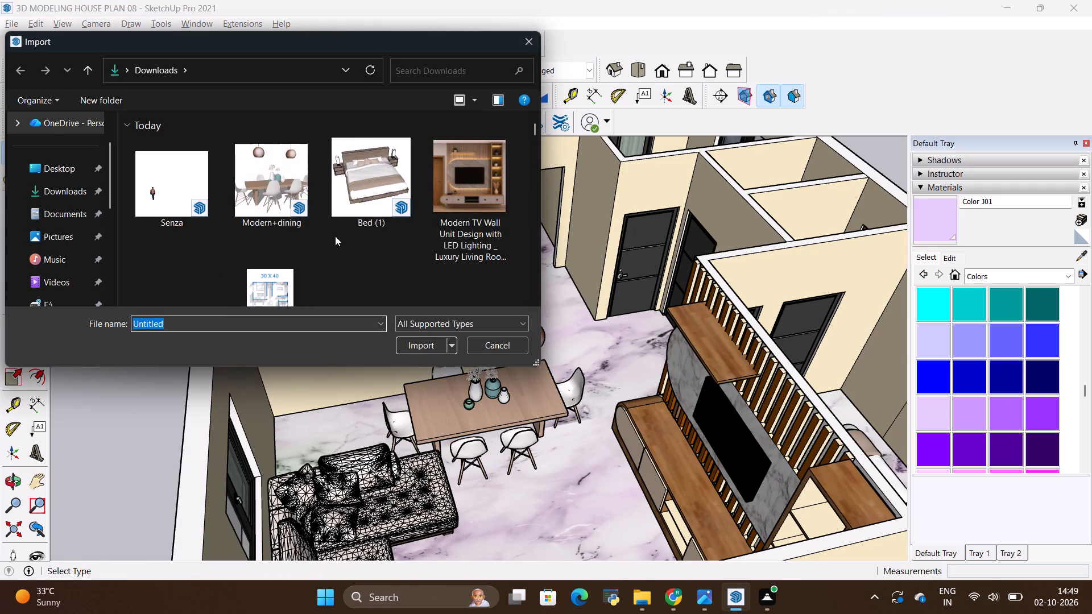
{"action": "scroll", "coordinate": [336, 236], "scroll_direction": "down", "scroll_amount": 1}
{"action": "scroll", "coordinate": [336, 236], "scroll_direction": "up", "scroll_amount": 3}
{"action": "scroll", "coordinate": [336, 236], "scroll_direction": "down", "scroll_amount": 8}
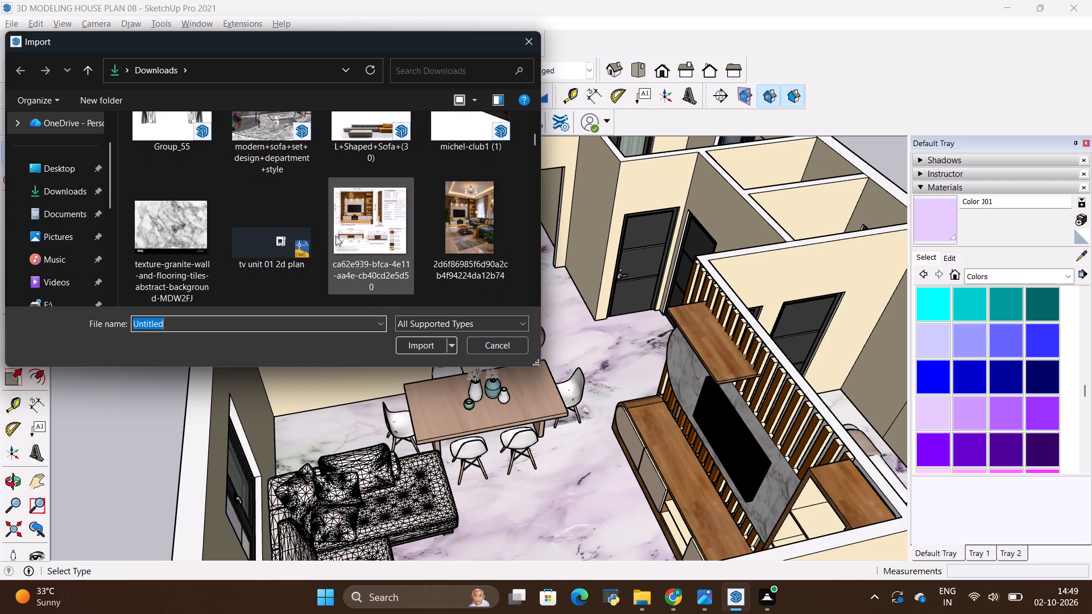
{"action": "scroll", "coordinate": [336, 236], "scroll_direction": "down", "scroll_amount": 8}
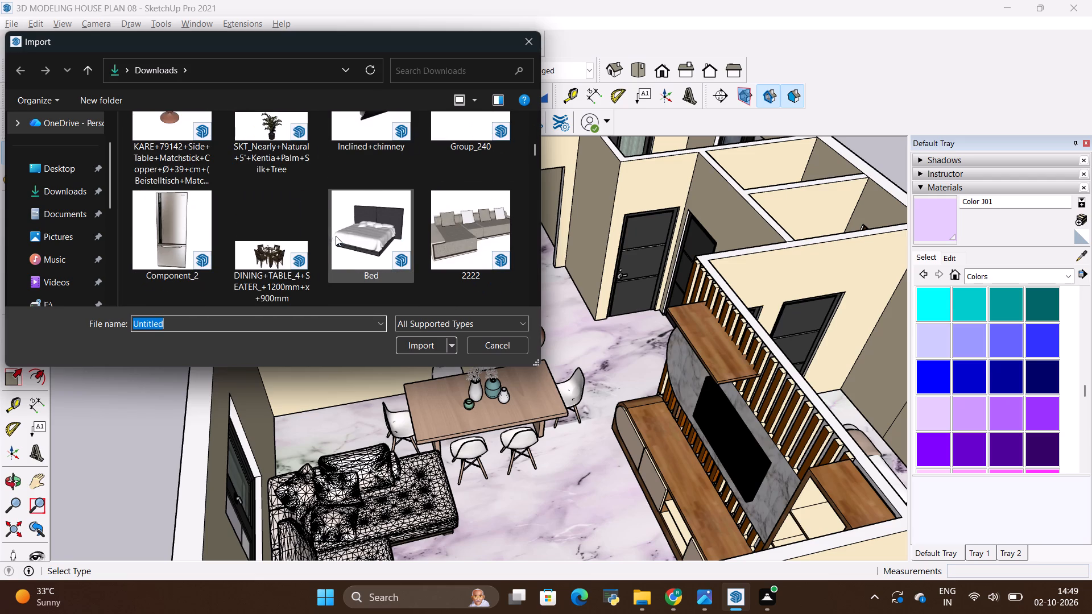
{"action": "scroll", "coordinate": [336, 236], "scroll_direction": "up", "scroll_amount": 1}
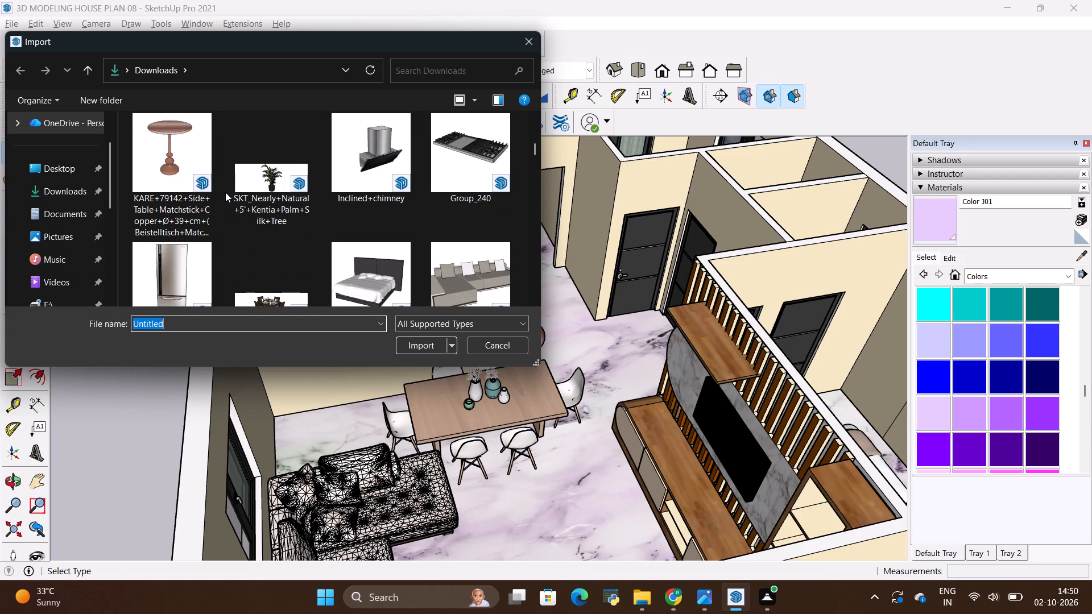
{"action": "left_click", "coordinate": [253, 175]}
{"action": "left_click", "coordinate": [404, 343]}
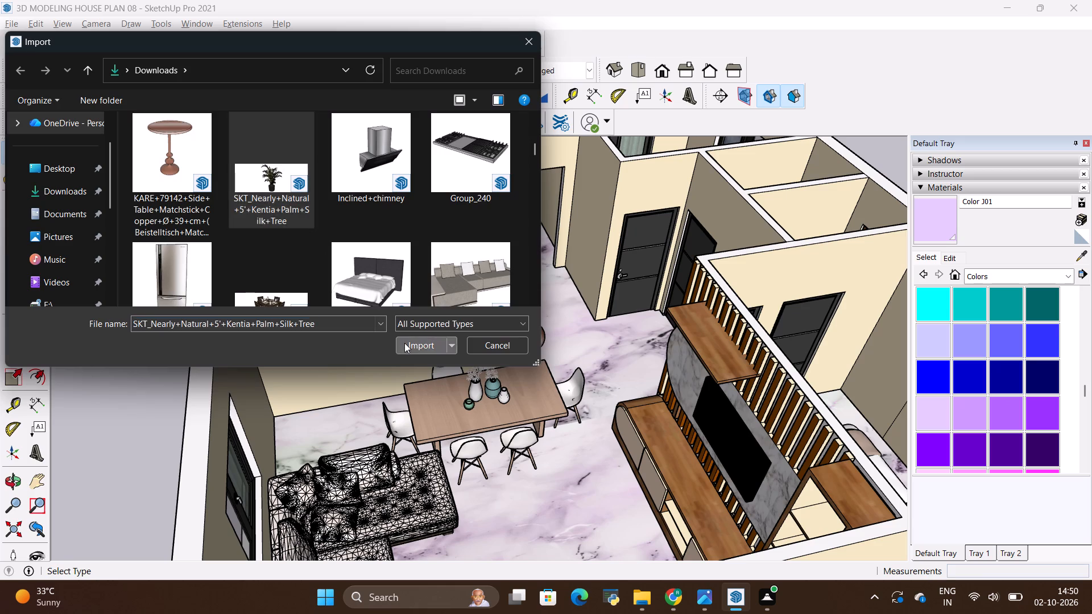
Place the potted palm on top of the living room's low TV cabinet, near its rounded end.
{"action": "scroll", "coordinate": [581, 461], "scroll_direction": "down", "scroll_amount": 1}
{"action": "scroll", "coordinate": [668, 445], "scroll_direction": "up", "scroll_amount": 4}
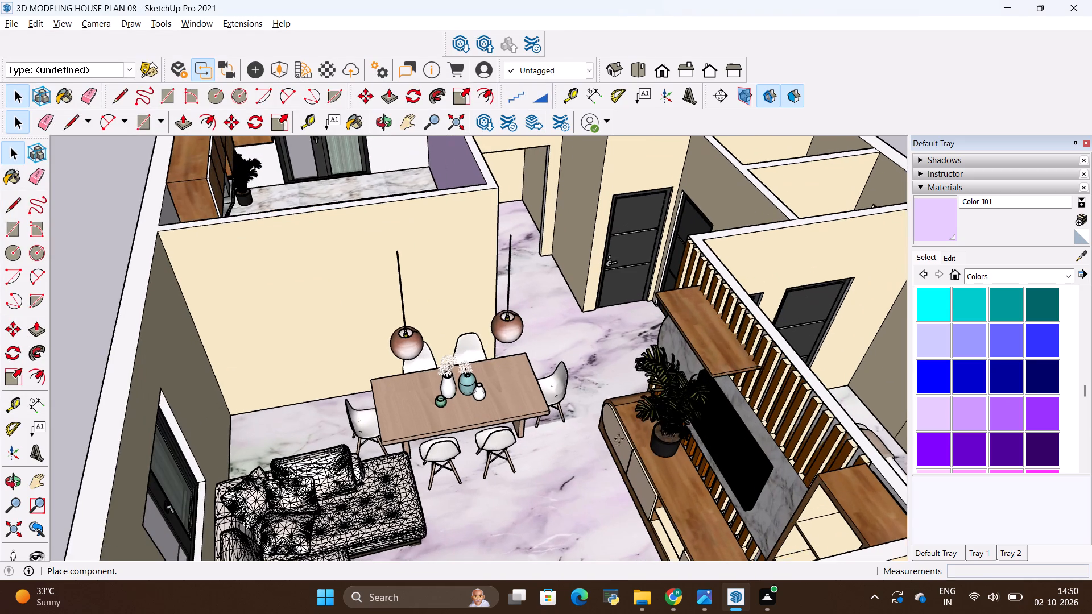
{"action": "scroll", "coordinate": [562, 405], "scroll_direction": "down", "scroll_amount": 7}
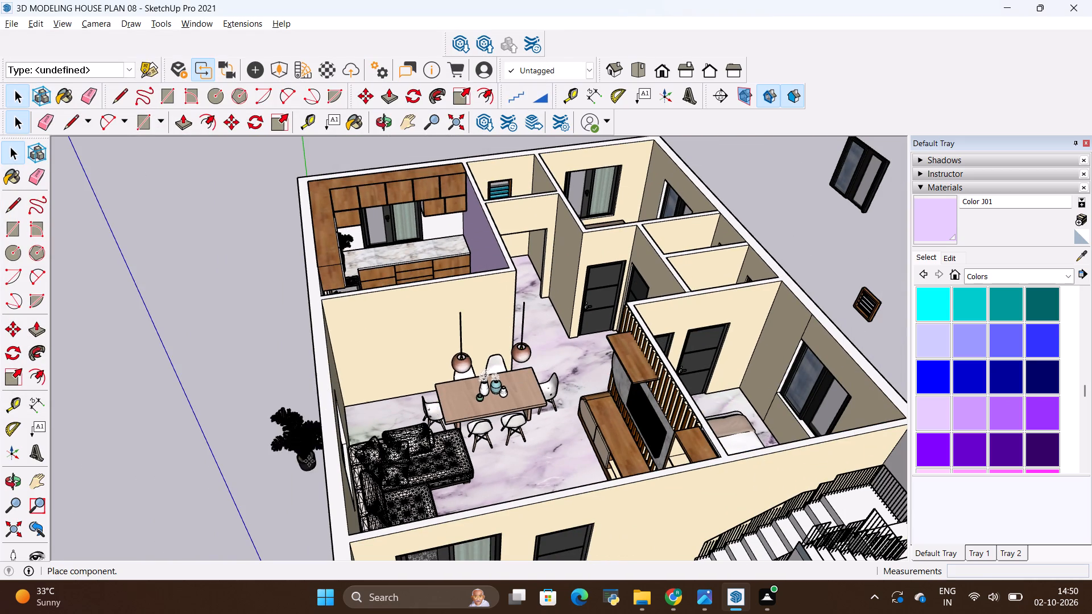
{"action": "scroll", "coordinate": [446, 397], "scroll_direction": "up", "scroll_amount": 6}
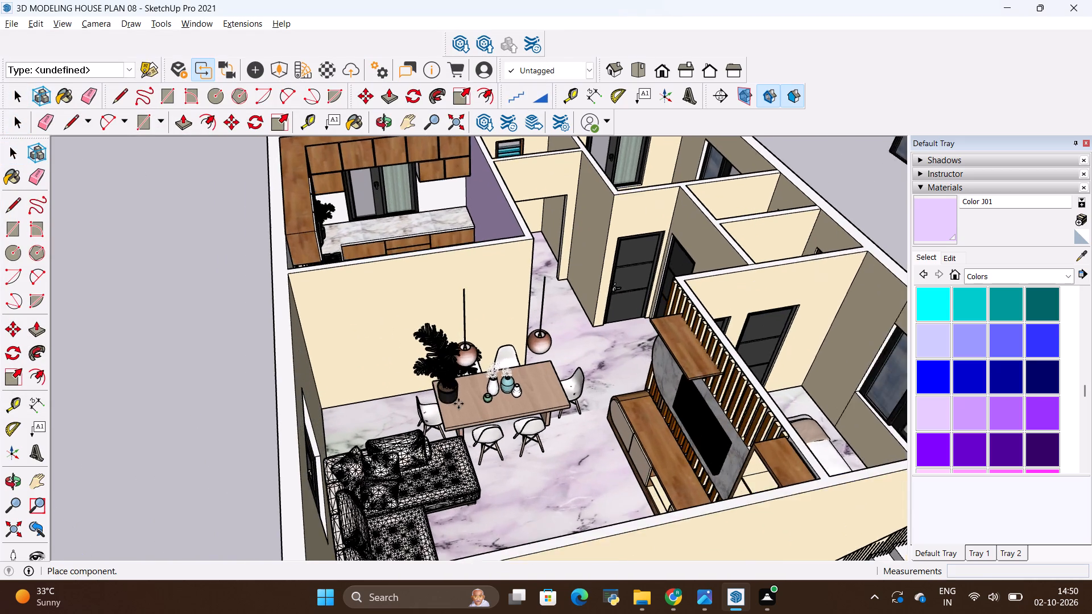
{"action": "scroll", "coordinate": [458, 404], "scroll_direction": "up", "scroll_amount": 9}
{"action": "scroll", "coordinate": [419, 380], "scroll_direction": "down", "scroll_amount": 5}
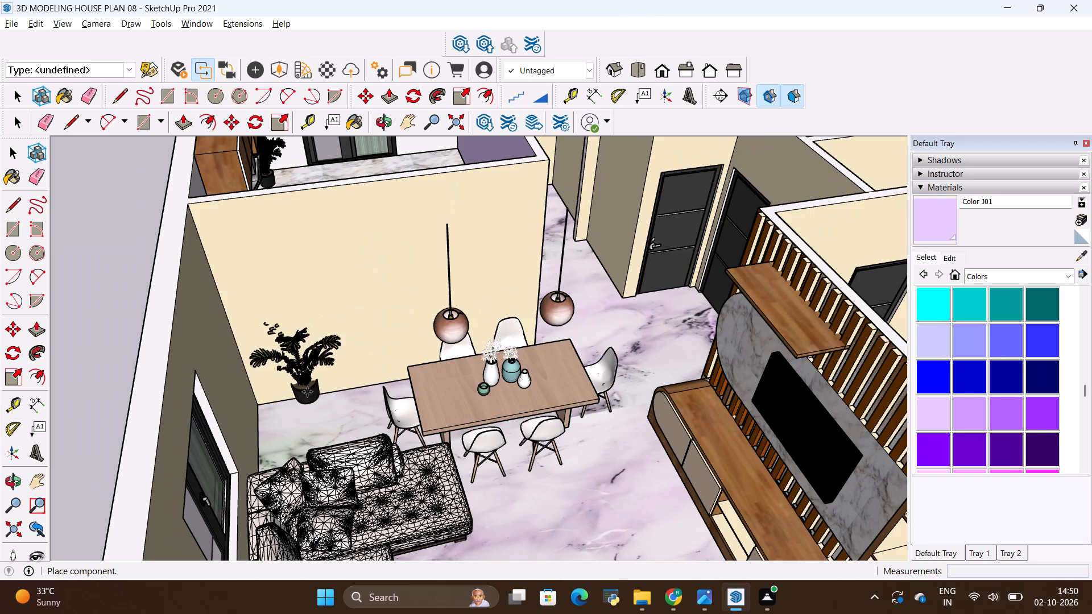
{"action": "scroll", "coordinate": [328, 393], "scroll_direction": "down", "scroll_amount": 4}
{"action": "middle_click_drag", "start_coordinate": [300, 426], "coordinate": [637, 497]}
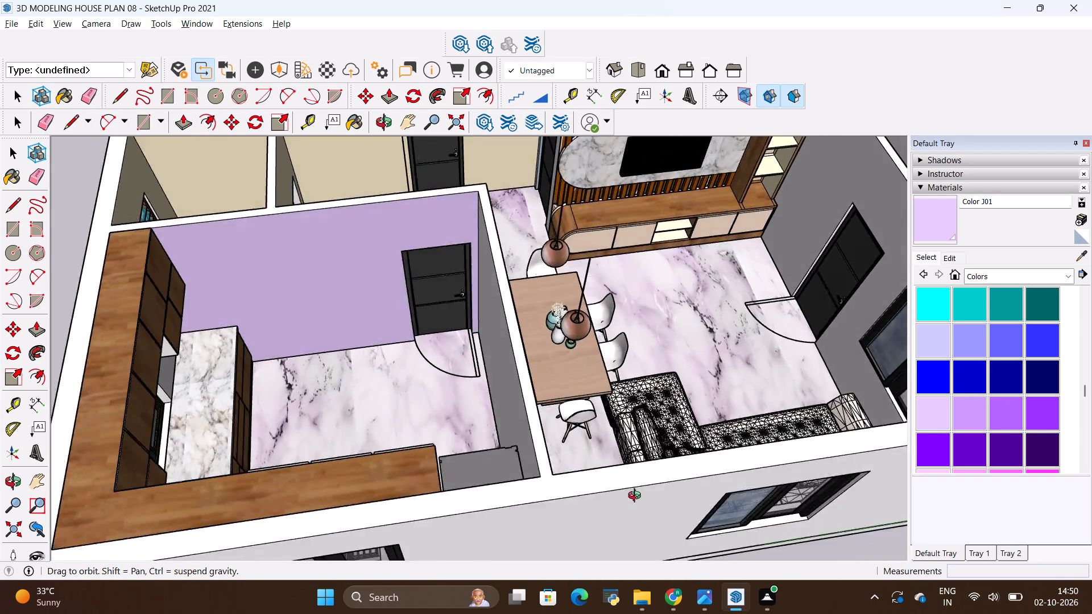
{"action": "middle_click_drag", "start_coordinate": [637, 497], "coordinate": [371, 437]}
{"action": "scroll", "coordinate": [502, 401], "scroll_direction": "down", "scroll_amount": 6}
{"action": "scroll", "coordinate": [444, 390], "scroll_direction": "down", "scroll_amount": 4}
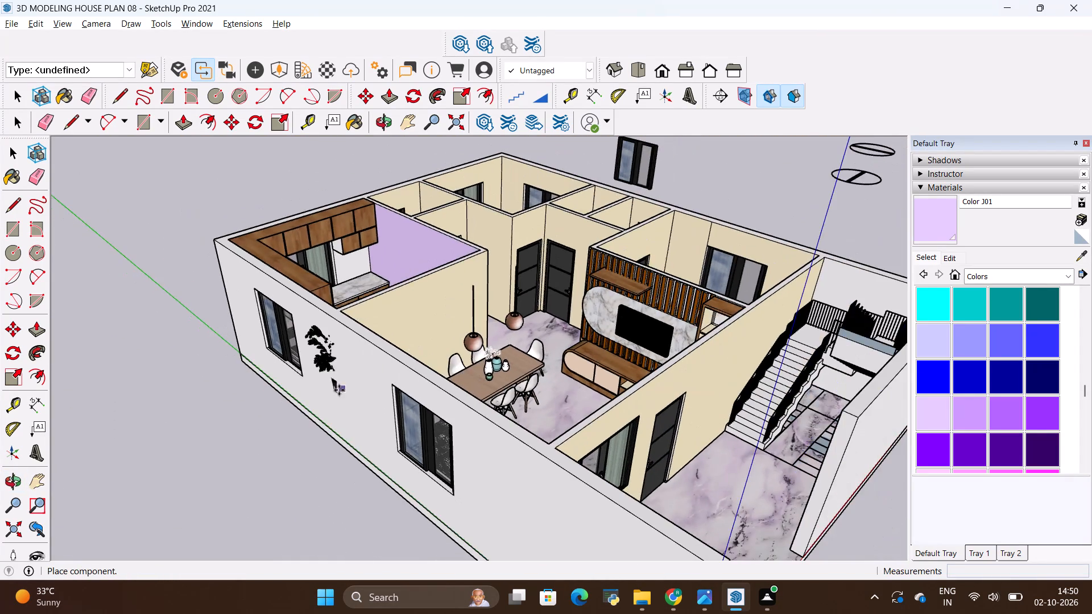
{"action": "middle_click_drag", "start_coordinate": [351, 404], "coordinate": [572, 483]}
{"action": "scroll", "coordinate": [680, 214], "scroll_direction": "up", "scroll_amount": 2}
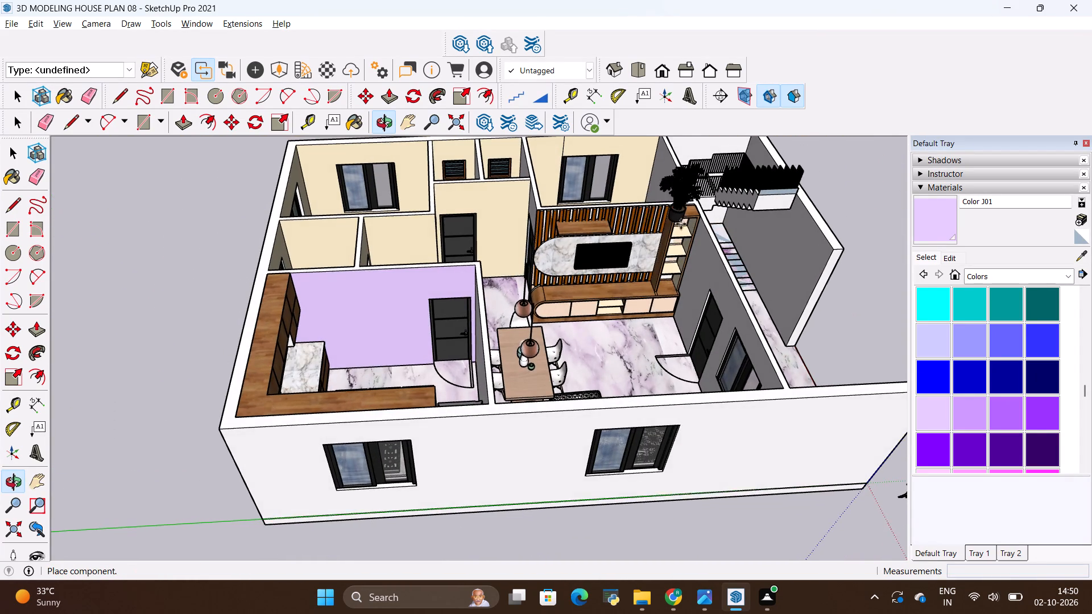
{"action": "scroll", "coordinate": [681, 224], "scroll_direction": "up", "scroll_amount": 15}
{"action": "scroll", "coordinate": [355, 316], "scroll_direction": "up", "scroll_amount": 1}
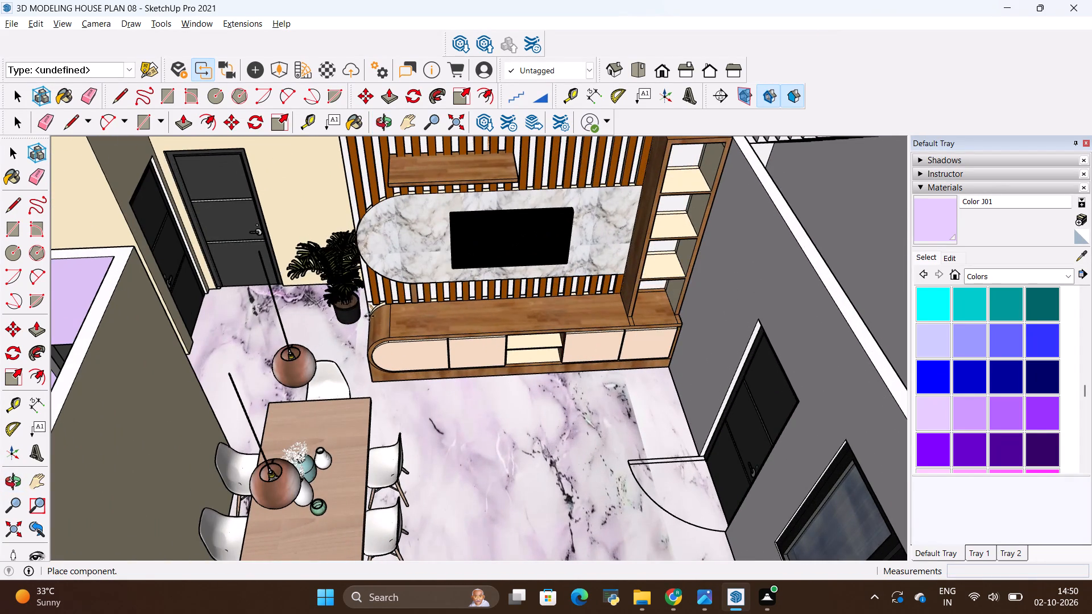
{"action": "scroll", "coordinate": [369, 316], "scroll_direction": "up", "scroll_amount": 3}
{"action": "scroll", "coordinate": [445, 328], "scroll_direction": "up", "scroll_amount": 2}
{"action": "middle_click_drag", "start_coordinate": [445, 329], "coordinate": [396, 263]}
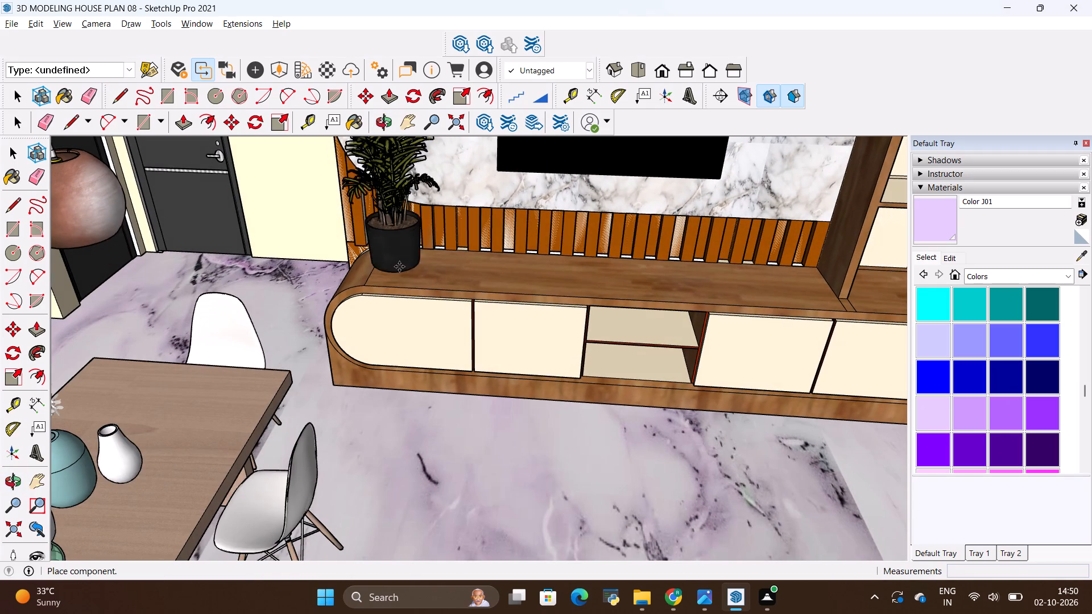
{"action": "middle_click_drag", "start_coordinate": [420, 280], "coordinate": [425, 313]}
{"action": "middle_click_drag", "start_coordinate": [428, 273], "coordinate": [369, 443], "text": "shift"}
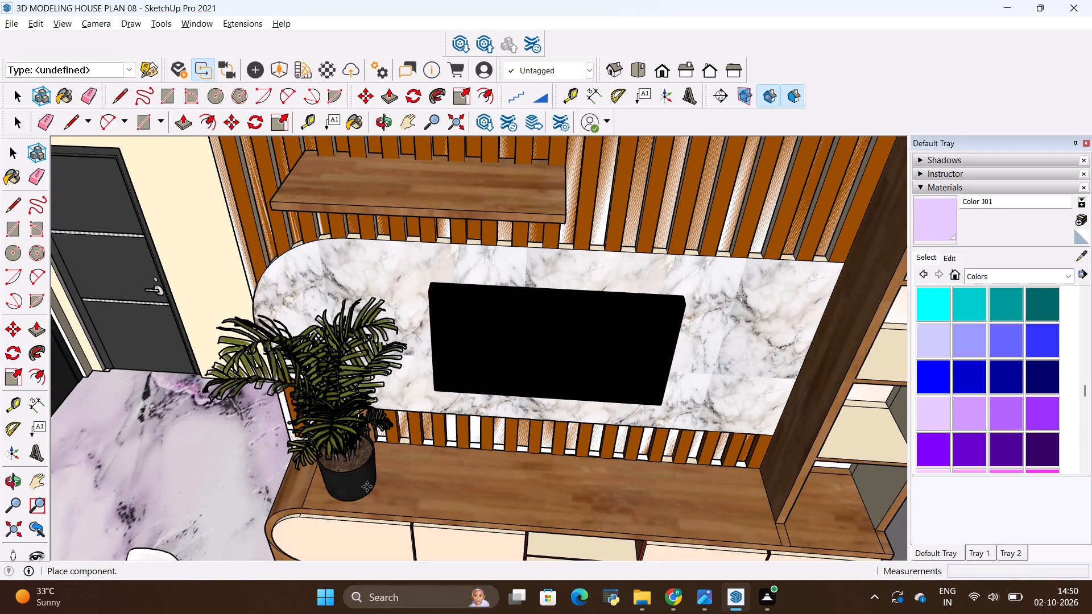
{"action": "left_click", "coordinate": [367, 487]}
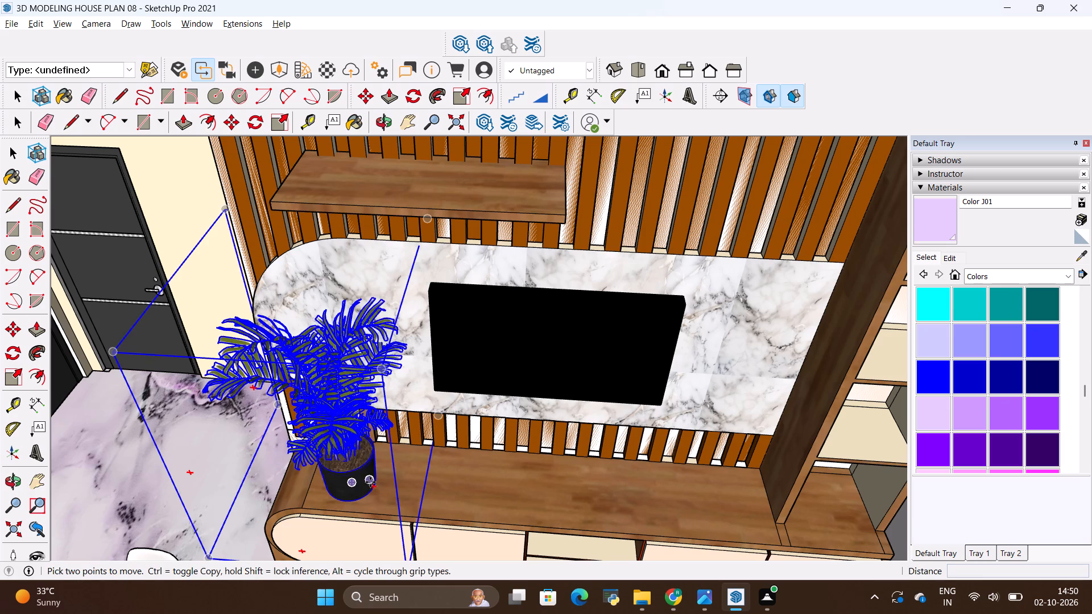
{"action": "key", "text": "space"}
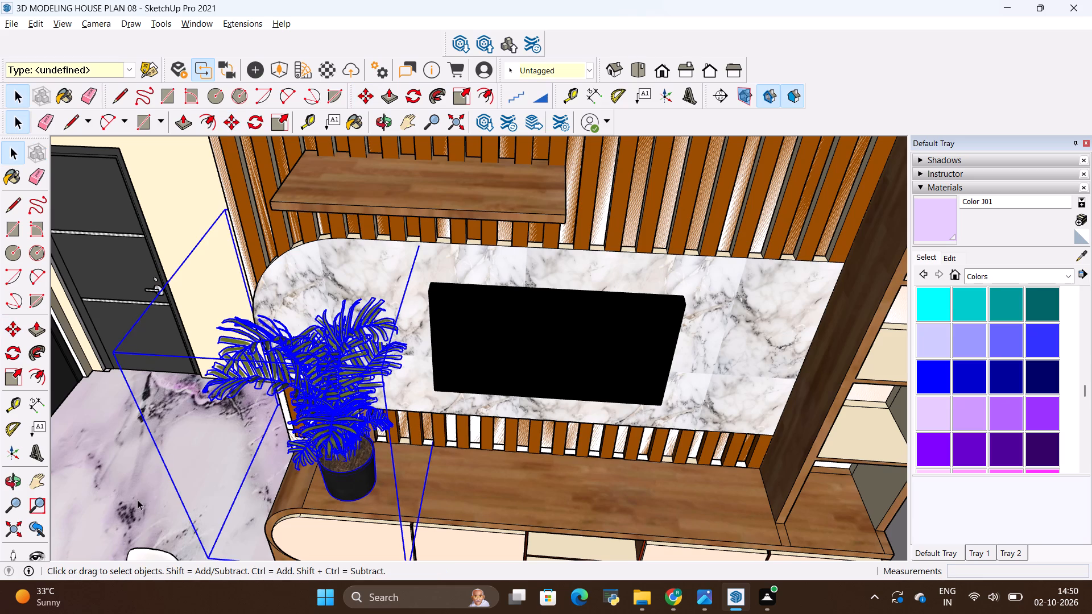
Examine the potted palm on the TV cabinet and the surrounding layout from close up and from above.
{"action": "left_click", "coordinate": [139, 500]}
{"action": "scroll", "coordinate": [217, 443], "scroll_direction": "down", "scroll_amount": 3}
{"action": "middle_click_drag", "start_coordinate": [336, 443], "coordinate": [450, 407]}
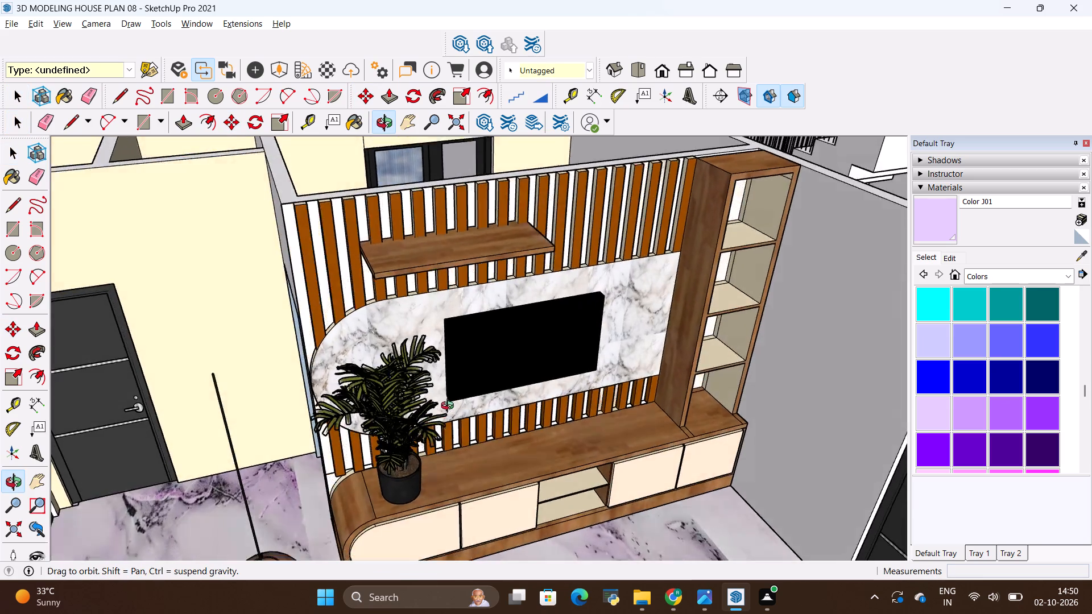
{"action": "middle_click_drag", "start_coordinate": [450, 407], "coordinate": [345, 397]}
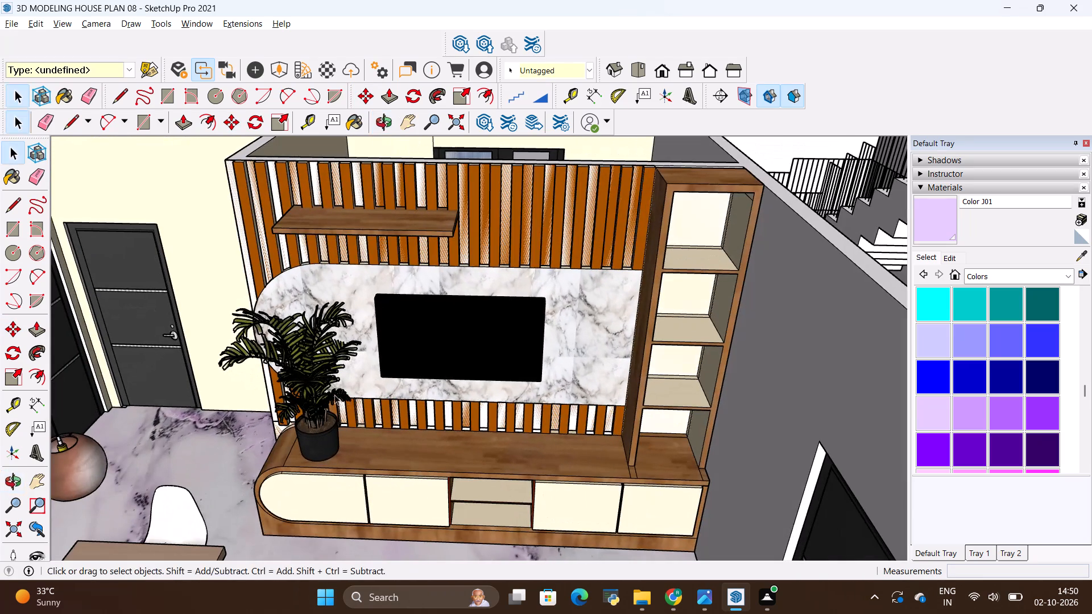
{"action": "scroll", "coordinate": [340, 423], "scroll_direction": "down", "scroll_amount": 5}
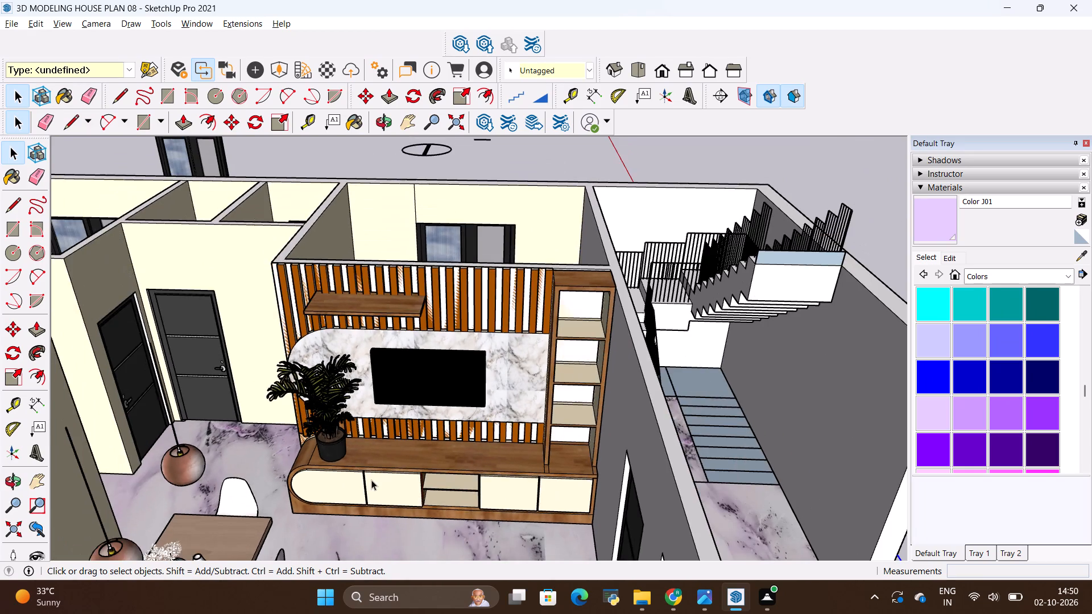
{"action": "scroll", "coordinate": [371, 478], "scroll_direction": "down", "scroll_amount": 4}
{"action": "scroll", "coordinate": [362, 341], "scroll_direction": "up", "scroll_amount": 4}
{"action": "scroll", "coordinate": [361, 340], "scroll_direction": "down", "scroll_amount": 5}
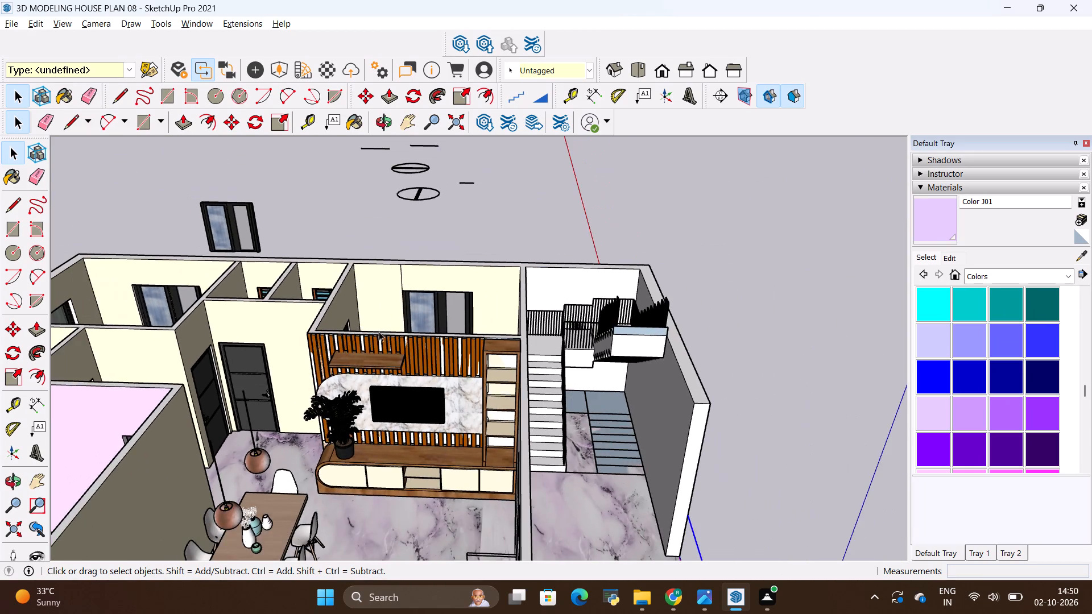
{"action": "middle_click_drag", "start_coordinate": [380, 331], "coordinate": [296, 414]}
{"action": "scroll", "coordinate": [404, 400], "scroll_direction": "down", "scroll_amount": 5}
{"action": "scroll", "coordinate": [607, 333], "scroll_direction": "down", "scroll_amount": 5}
{"action": "middle_click_drag", "start_coordinate": [654, 414], "coordinate": [507, 450]}
{"action": "scroll", "coordinate": [313, 290], "scroll_direction": "up", "scroll_amount": 3}
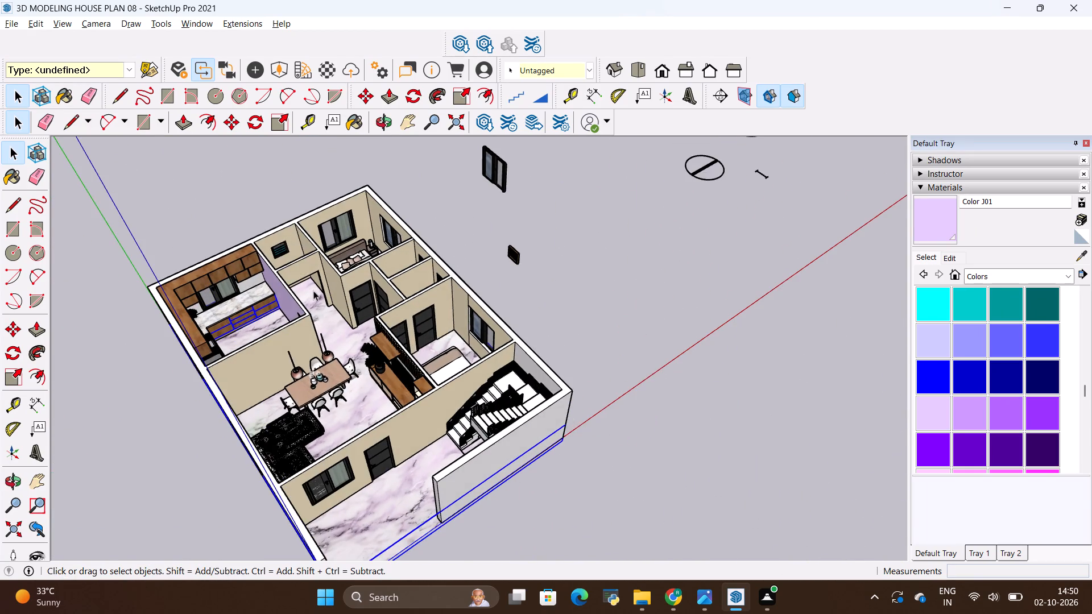
Erase the stray vertical line above and below the window's edge on the wall of the bedroom behind the TV wall.
{"action": "scroll", "coordinate": [313, 291], "scroll_direction": "up", "scroll_amount": 2}
{"action": "scroll", "coordinate": [351, 353], "scroll_direction": "up", "scroll_amount": 4}
{"action": "scroll", "coordinate": [390, 406], "scroll_direction": "up", "scroll_amount": 2}
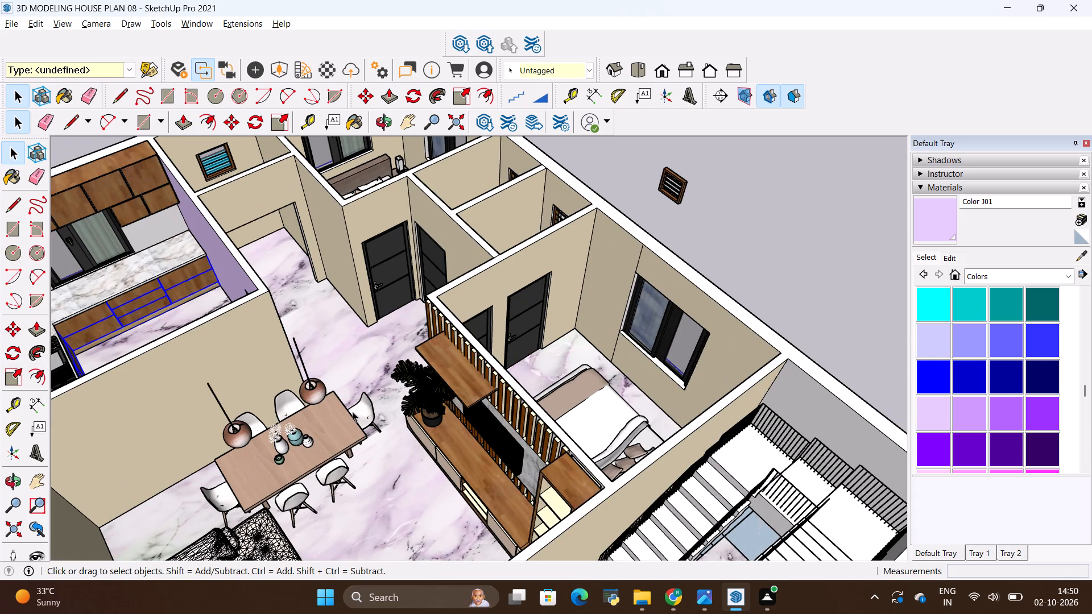
{"action": "scroll", "coordinate": [352, 407], "scroll_direction": "down", "scroll_amount": 2}
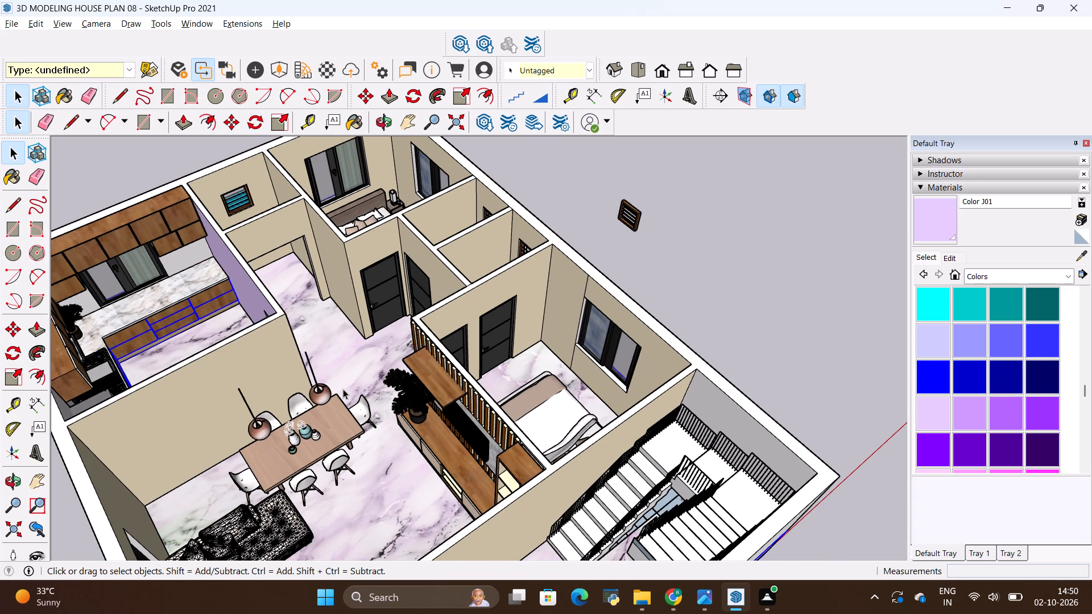
{"action": "scroll", "coordinate": [547, 273], "scroll_direction": "up", "scroll_amount": 8}
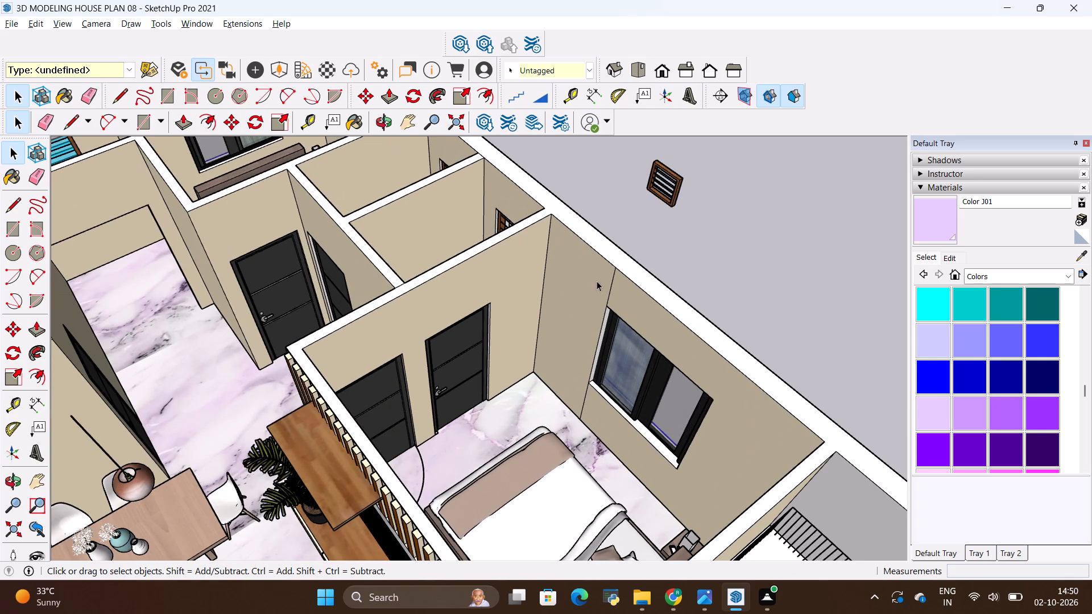
{"action": "double_click", "coordinate": [597, 281]}
{"action": "key", "text": "e"}
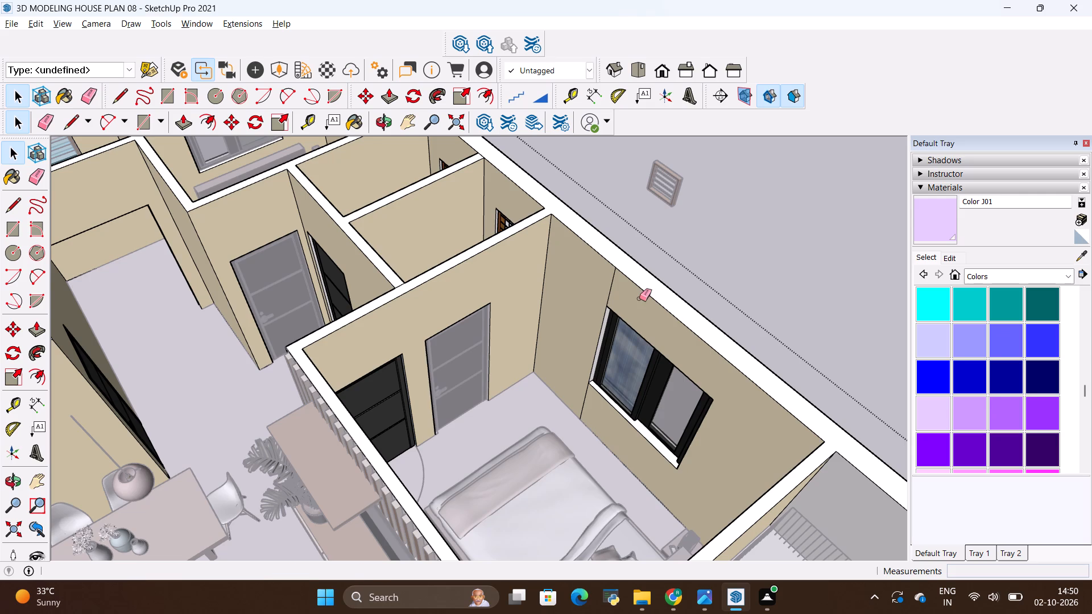
{"action": "left_click_drag", "start_coordinate": [614, 301], "coordinate": [599, 287]}
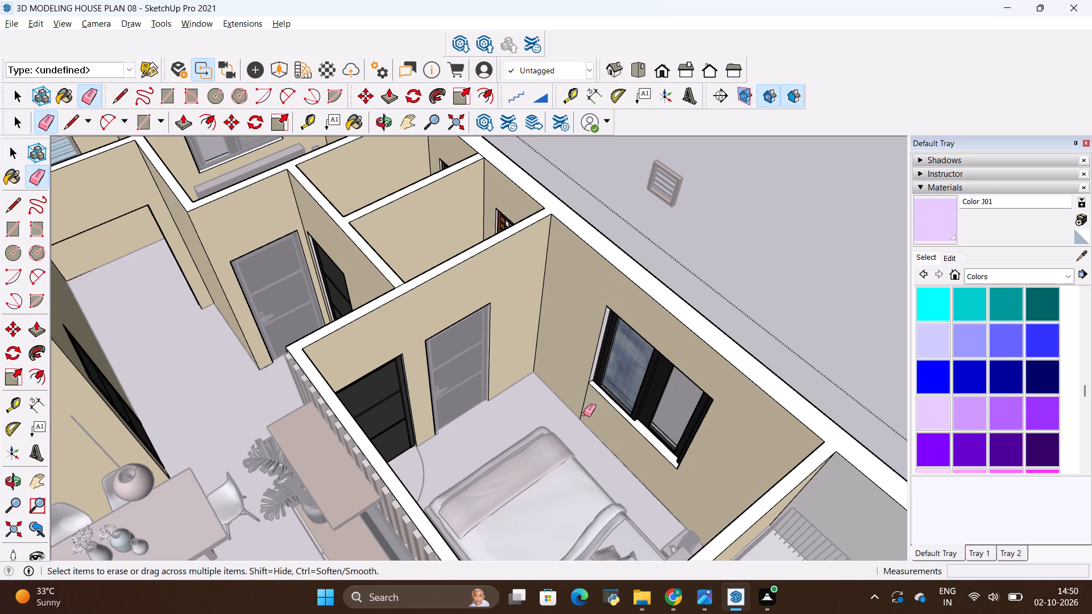
{"action": "left_click_drag", "start_coordinate": [584, 413], "coordinate": [571, 400]}
{"action": "key", "text": "space"}
{"action": "left_click", "coordinate": [708, 227]}
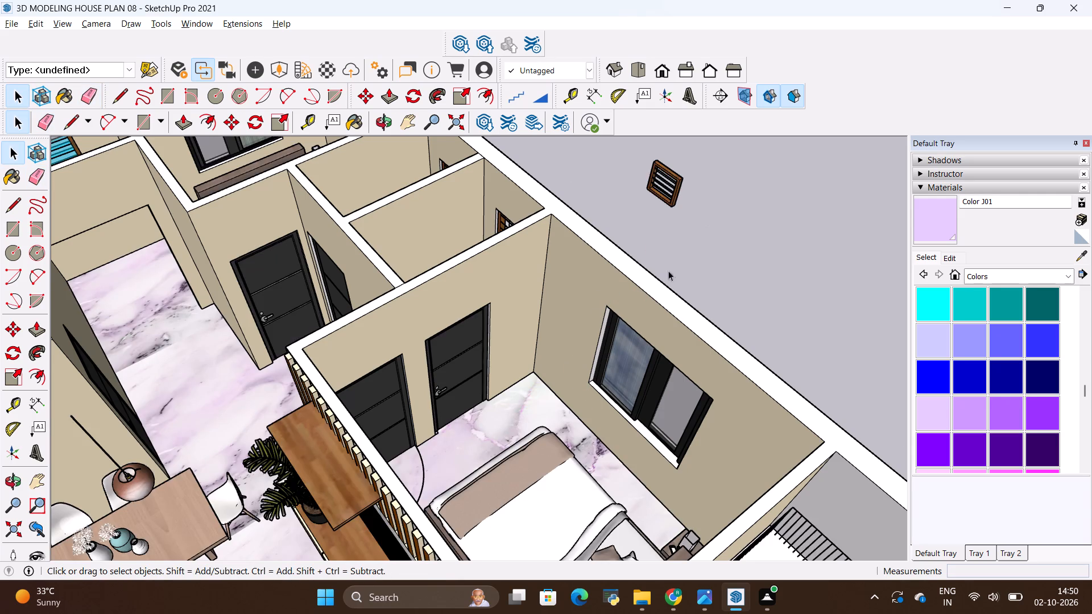
Review the whole furnished house plan from several sides, including the kitchen, living and dining area, bedrooms and staircase.
{"action": "scroll", "coordinate": [583, 313], "scroll_direction": "down", "scroll_amount": 10}
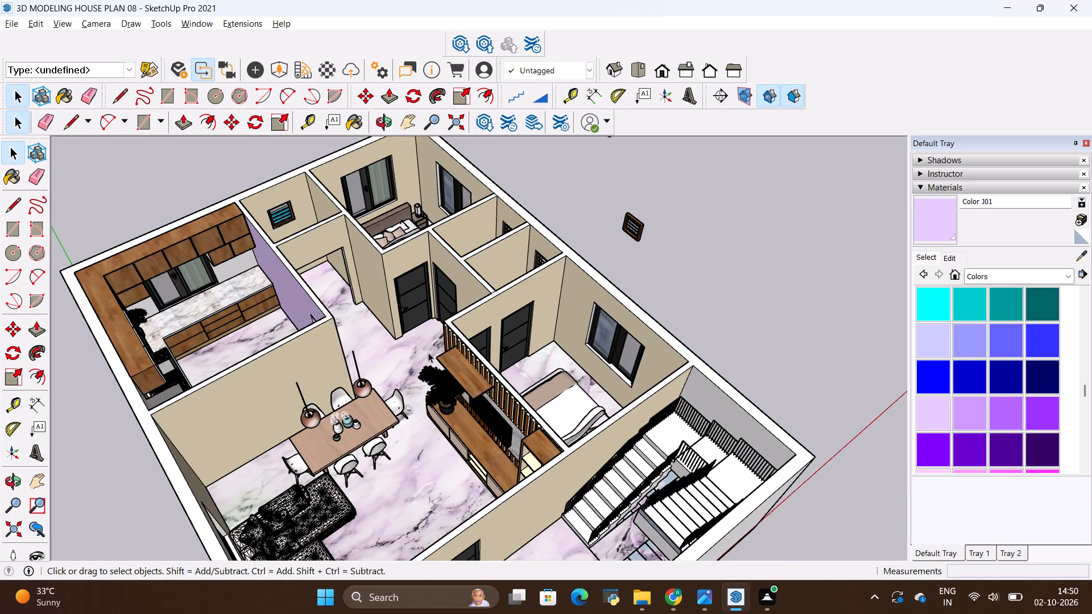
{"action": "middle_click_drag", "start_coordinate": [447, 484], "coordinate": [695, 435]}
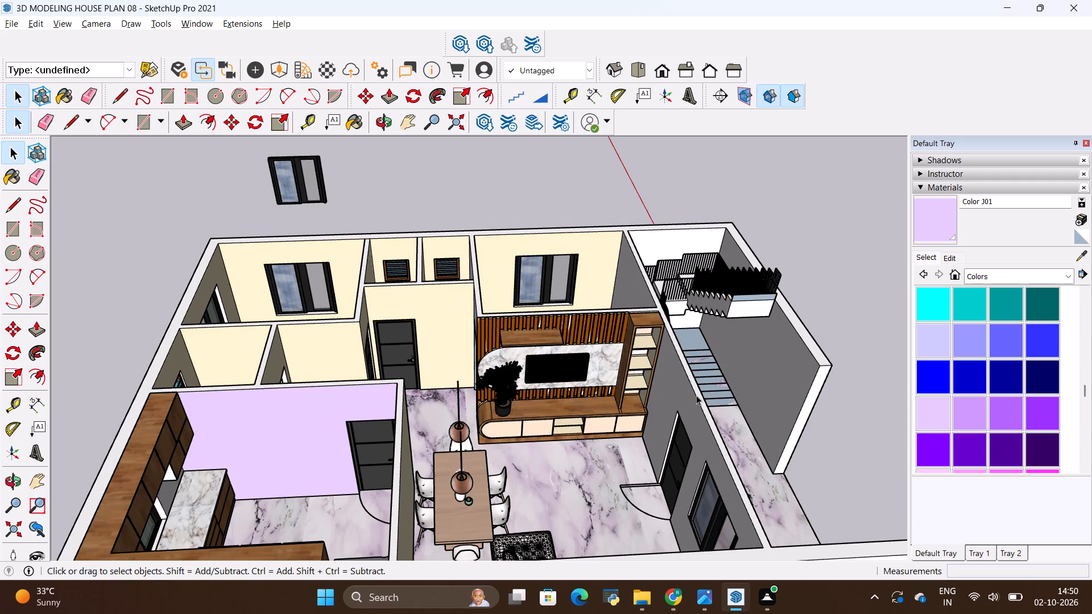
{"action": "middle_click_drag", "start_coordinate": [696, 395], "coordinate": [656, 434]}
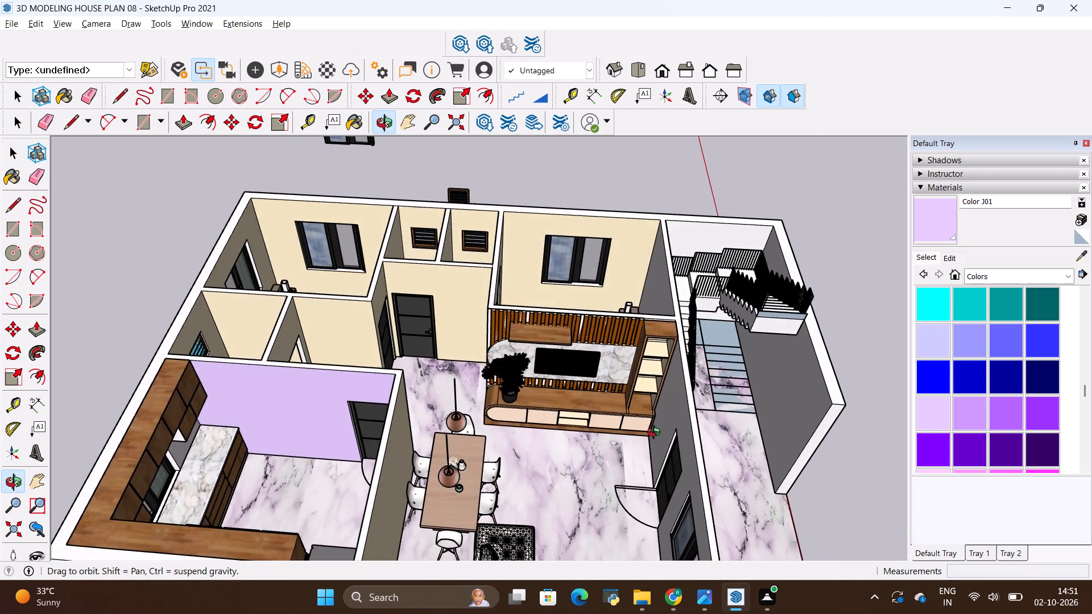
{"action": "middle_click_drag", "start_coordinate": [656, 434], "coordinate": [373, 410]}
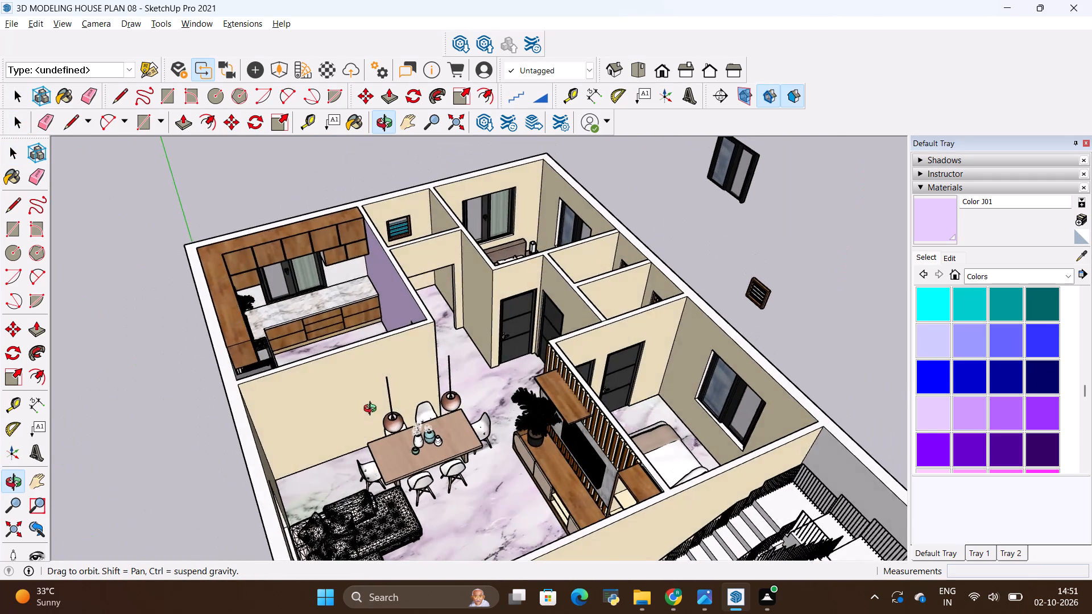
{"action": "middle_click_drag", "start_coordinate": [373, 410], "coordinate": [688, 426]}
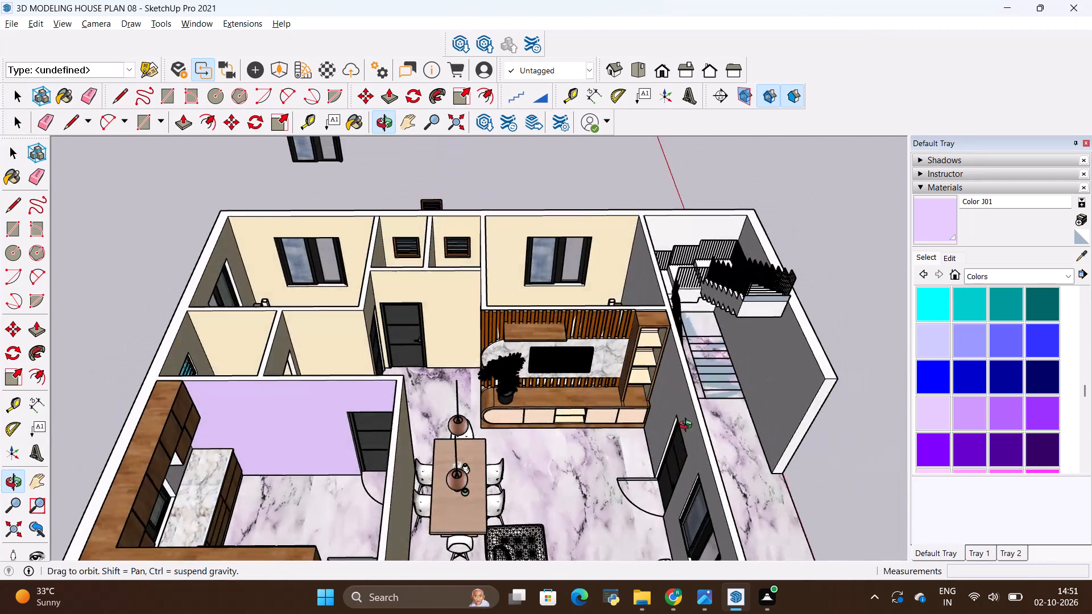
{"action": "middle_click_drag", "start_coordinate": [688, 426], "coordinate": [698, 408]}
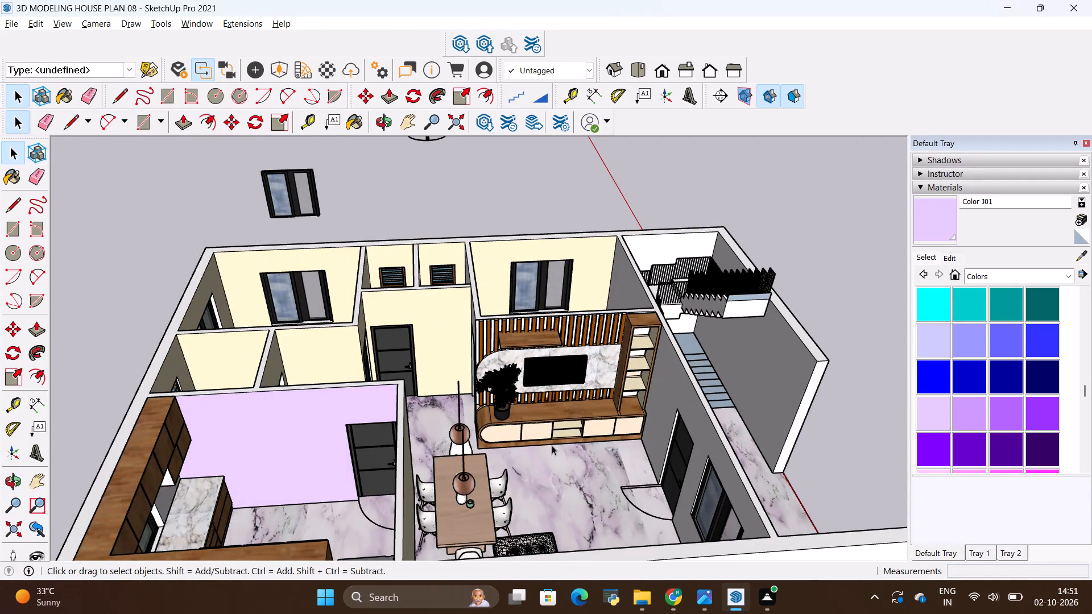
{"action": "scroll", "coordinate": [627, 421], "scroll_direction": "down", "scroll_amount": 4}
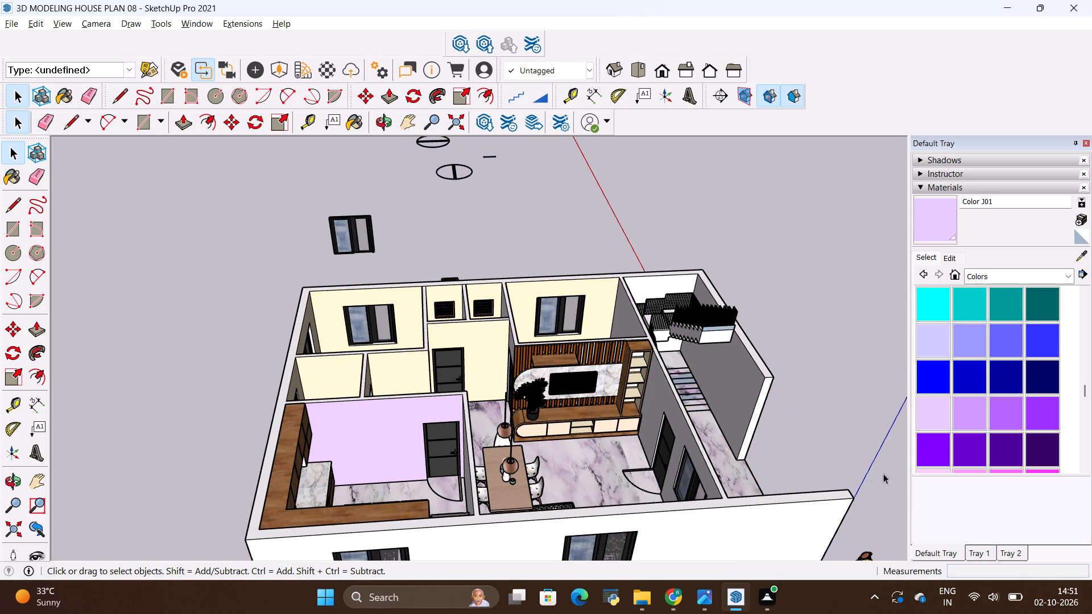
{"action": "scroll", "coordinate": [846, 495], "scroll_direction": "down", "scroll_amount": 3}
{"action": "scroll", "coordinate": [681, 477], "scroll_direction": "up", "scroll_amount": 3}
{"action": "scroll", "coordinate": [681, 487], "scroll_direction": "down", "scroll_amount": 4}
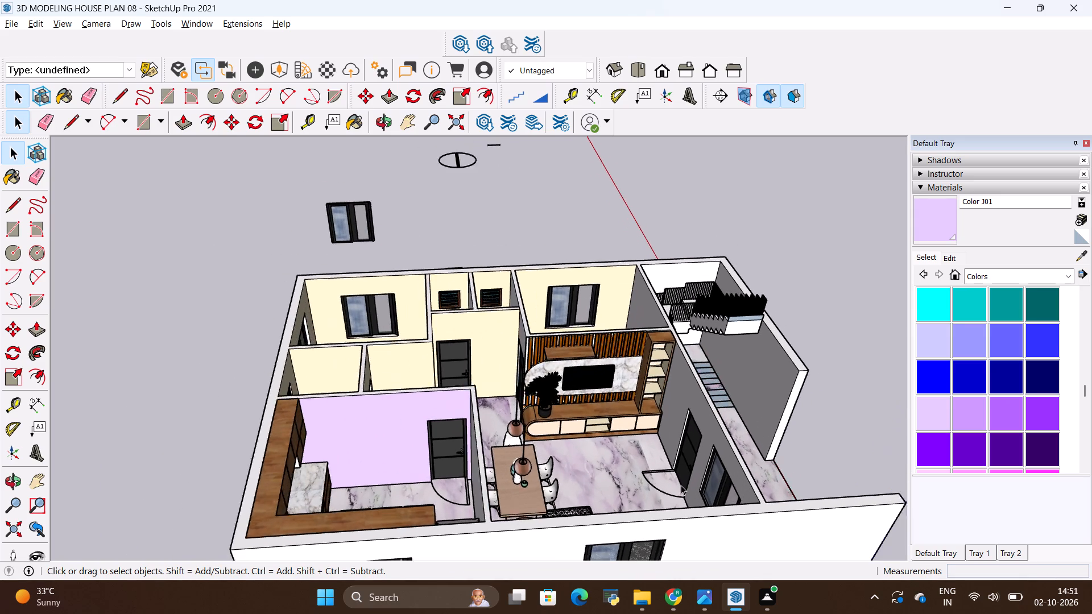
{"action": "scroll", "coordinate": [681, 476], "scroll_direction": "down", "scroll_amount": 2}
{"action": "middle_click_drag", "start_coordinate": [754, 457], "coordinate": [471, 460]}
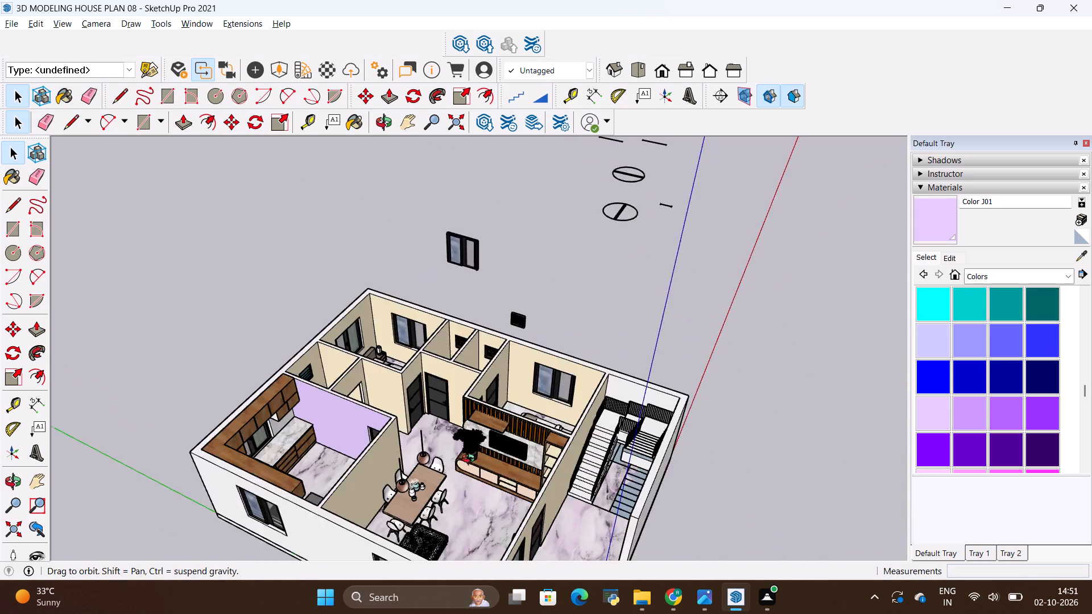
{"action": "middle_click_drag", "start_coordinate": [471, 460], "coordinate": [348, 425]}
{"action": "scroll", "coordinate": [631, 421], "scroll_direction": "down", "scroll_amount": 3}
{"action": "scroll", "coordinate": [253, 316], "scroll_direction": "up", "scroll_amount": 17}
{"action": "scroll", "coordinate": [301, 367], "scroll_direction": "up", "scroll_amount": 1}
{"action": "middle_click_drag", "start_coordinate": [301, 367], "coordinate": [324, 400]}
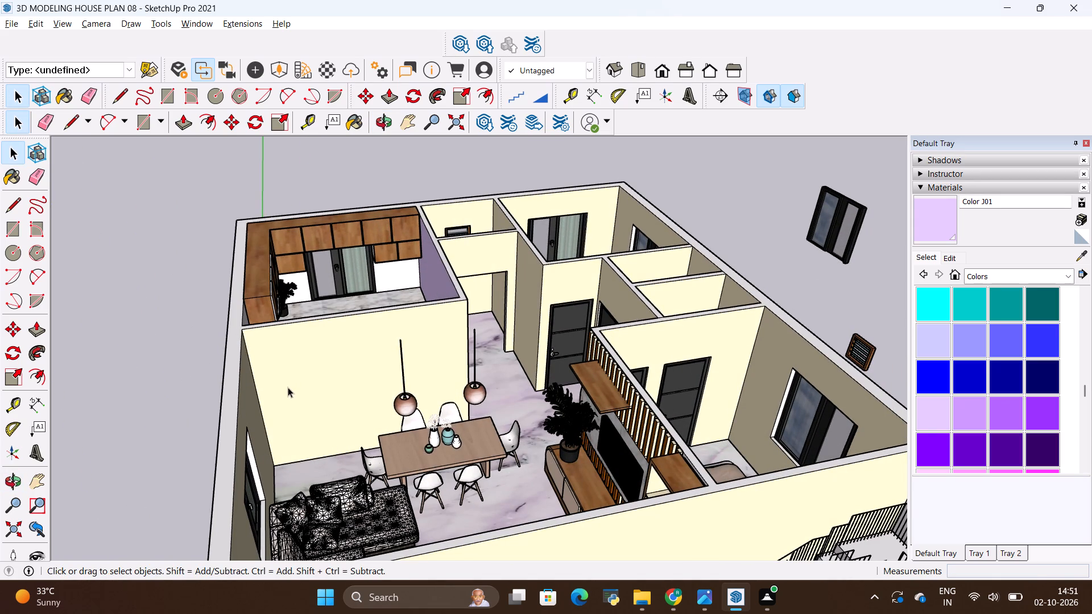
Import the toilet model CS300DRT+693x451x763 from the Downloads folder.
{"action": "left_click", "coordinate": [18, 28]}
{"action": "left_click", "coordinate": [65, 256]}
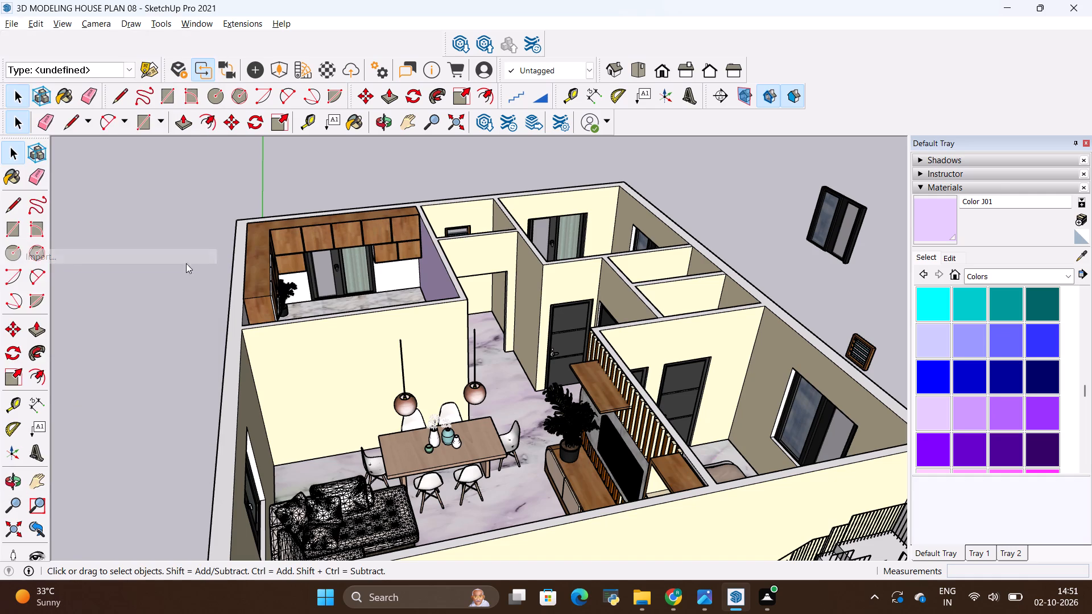
{"action": "scroll", "coordinate": [230, 257], "scroll_direction": "down", "scroll_amount": 19}
{"action": "scroll", "coordinate": [239, 244], "scroll_direction": "down", "scroll_amount": 3}
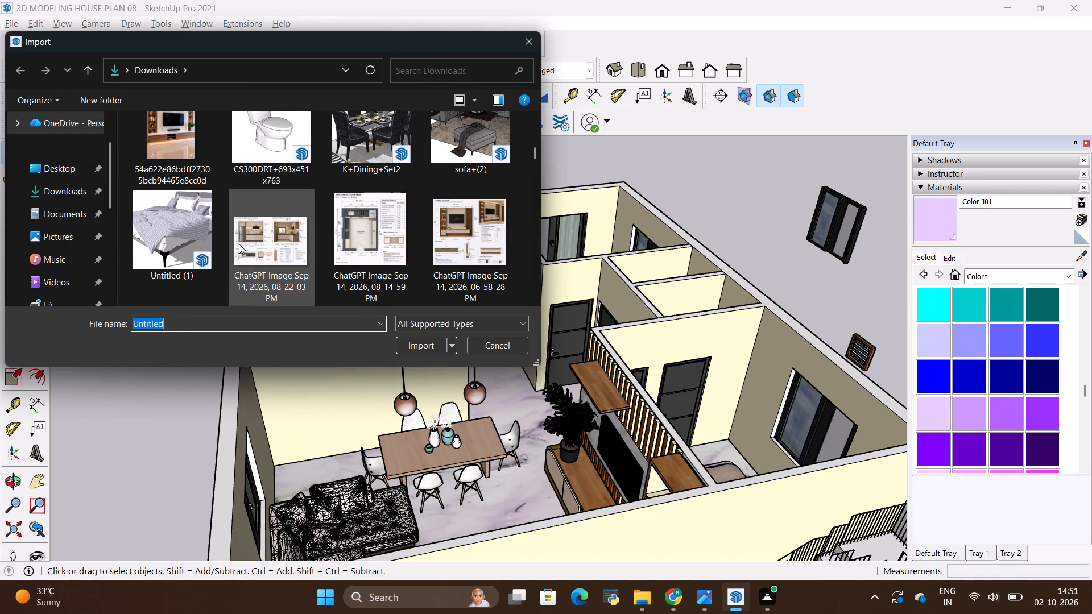
{"action": "scroll", "coordinate": [239, 244], "scroll_direction": "up", "scroll_amount": 2}
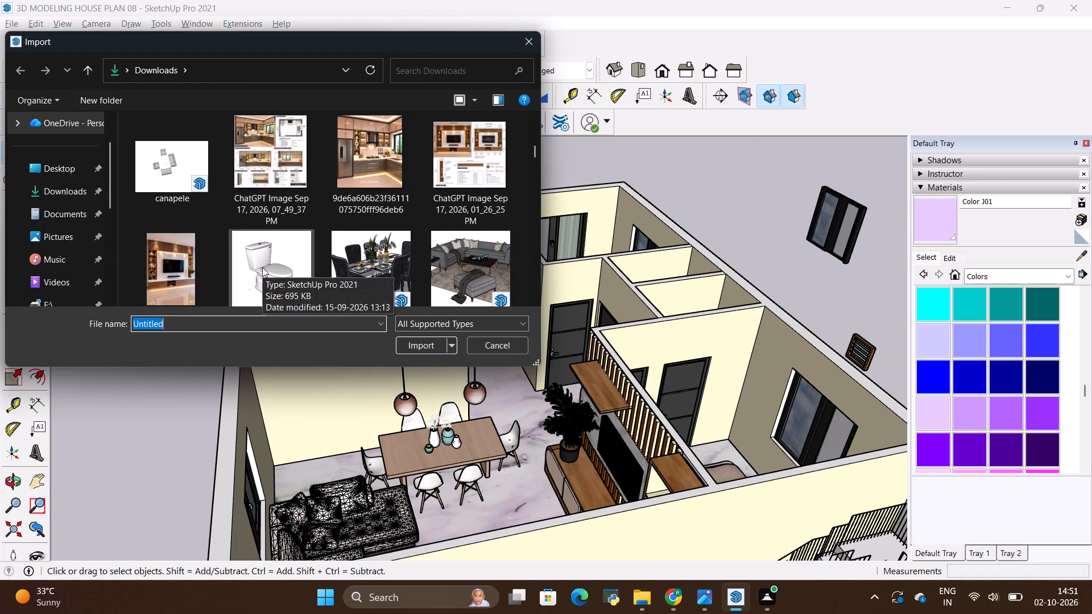
{"action": "left_click", "coordinate": [262, 267]}
{"action": "left_click", "coordinate": [409, 342]}
Place the toilet outside the house, beside the outer wall near the back bedroom and the two small bathrooms.
{"action": "scroll", "coordinate": [375, 345], "scroll_direction": "down", "scroll_amount": 2}
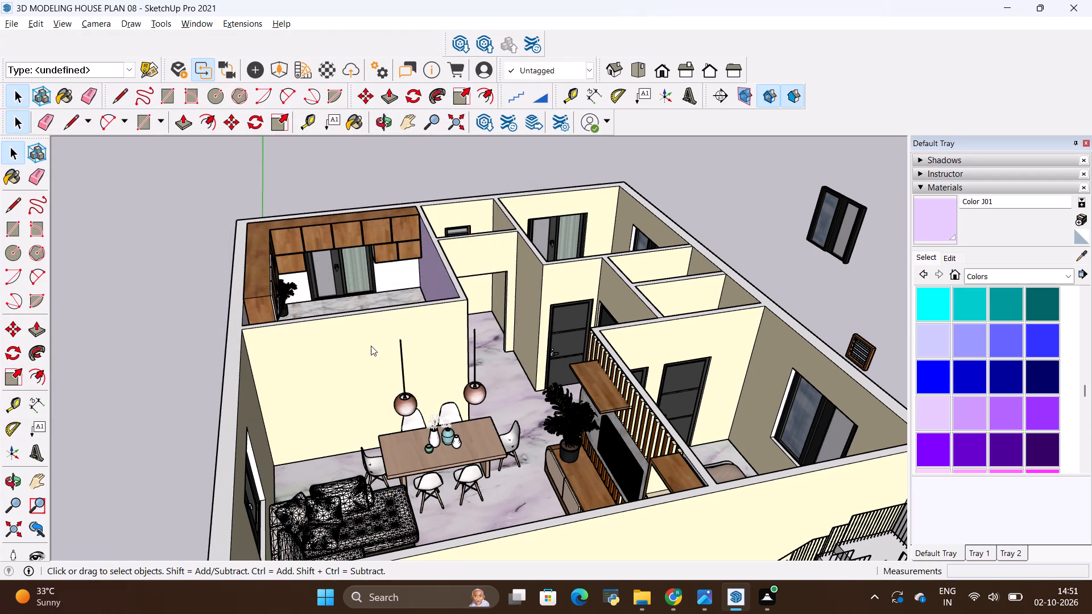
{"action": "scroll", "coordinate": [371, 346], "scroll_direction": "down", "scroll_amount": 7}
{"action": "scroll", "coordinate": [296, 370], "scroll_direction": "up", "scroll_amount": 1}
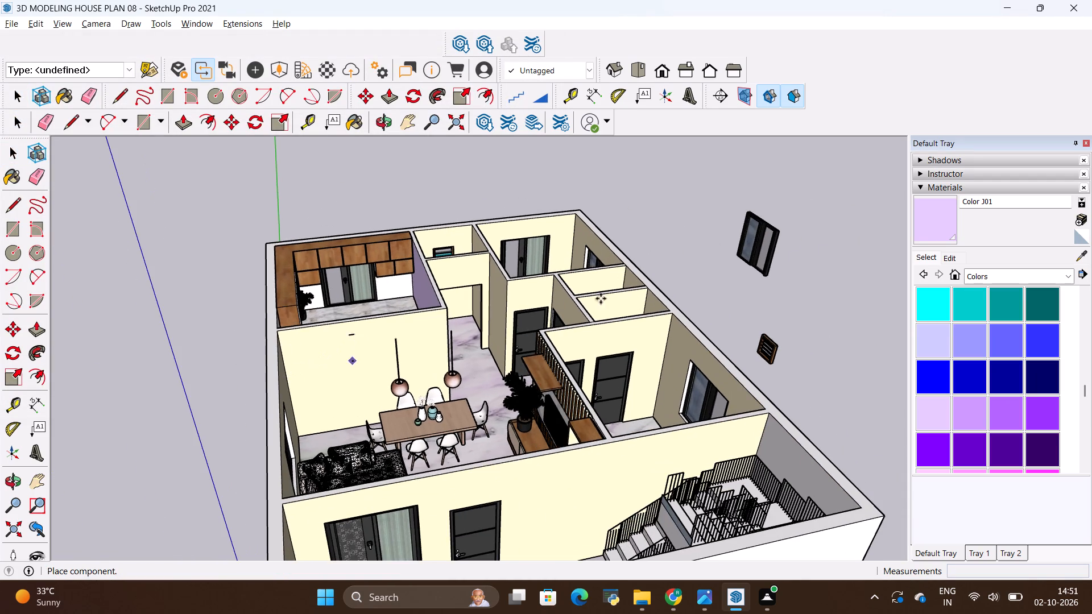
{"action": "scroll", "coordinate": [609, 292], "scroll_direction": "up", "scroll_amount": 15}
{"action": "middle_click_drag", "start_coordinate": [589, 263], "coordinate": [514, 391]}
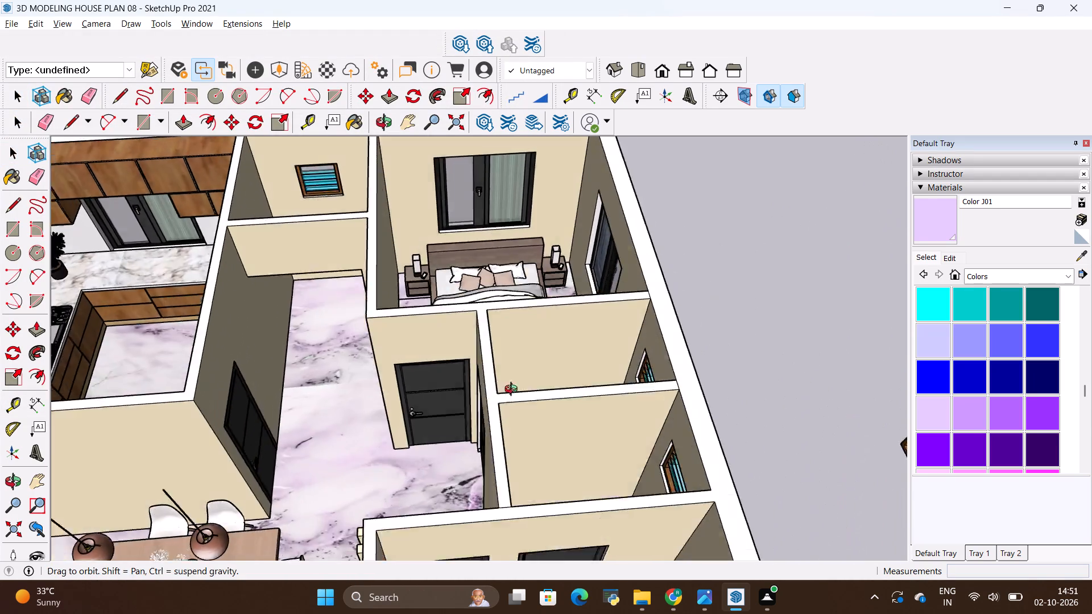
{"action": "middle_click_drag", "start_coordinate": [514, 391], "coordinate": [429, 451]}
{"action": "scroll", "coordinate": [460, 297], "scroll_direction": "down", "scroll_amount": 5}
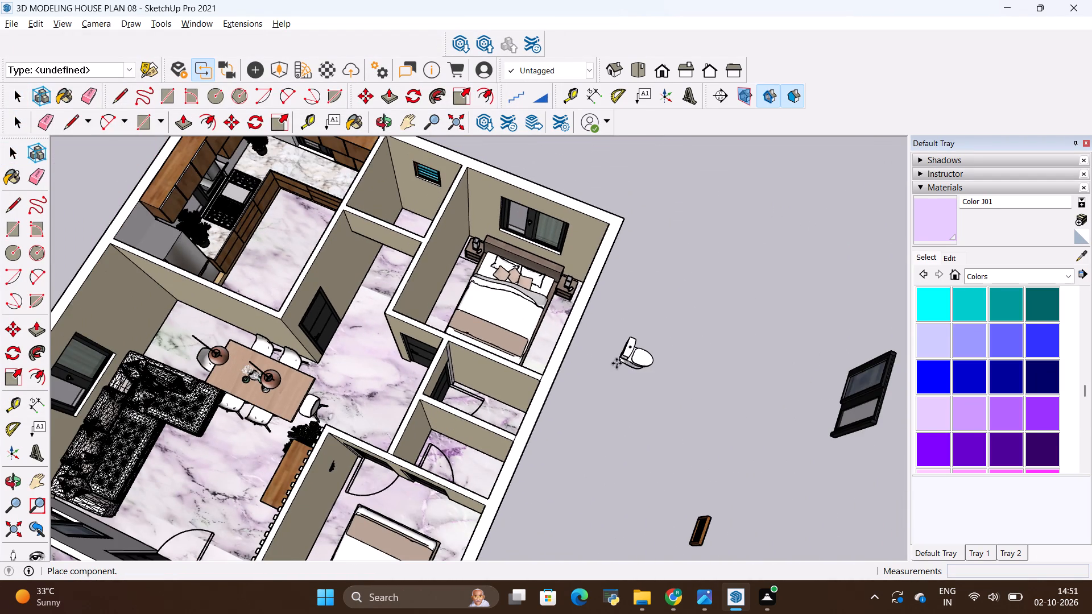
{"action": "left_click", "coordinate": [616, 368]}
Rotate the toilet 180 degrees horizontally so that its bowl faces the house.
{"action": "middle_click_drag", "start_coordinate": [624, 377], "coordinate": [661, 238]}
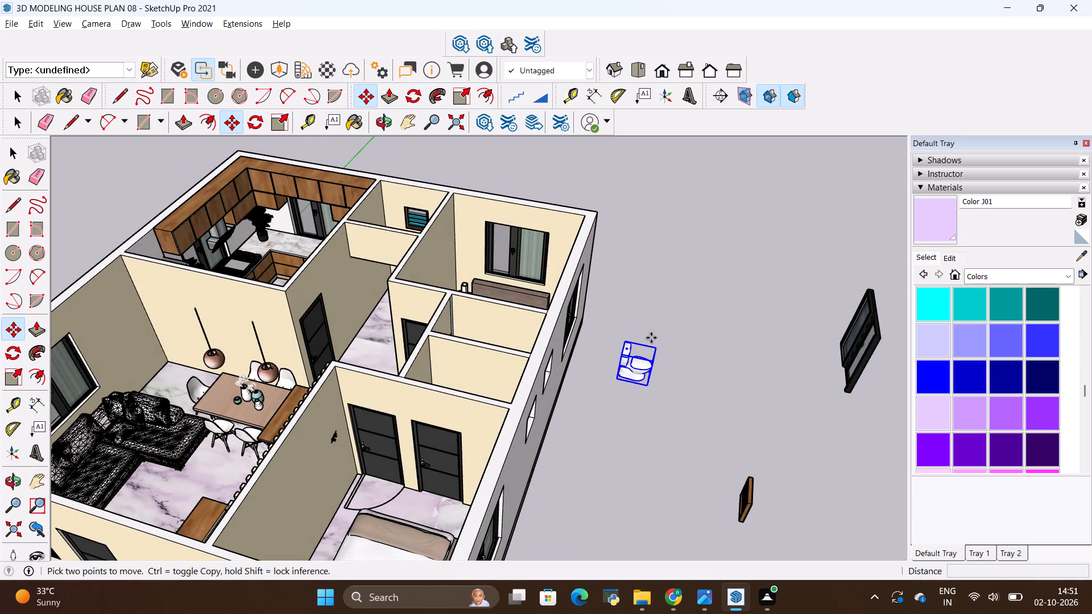
{"action": "left_click", "coordinate": [416, 98]}
{"action": "left_click", "coordinate": [648, 399]}
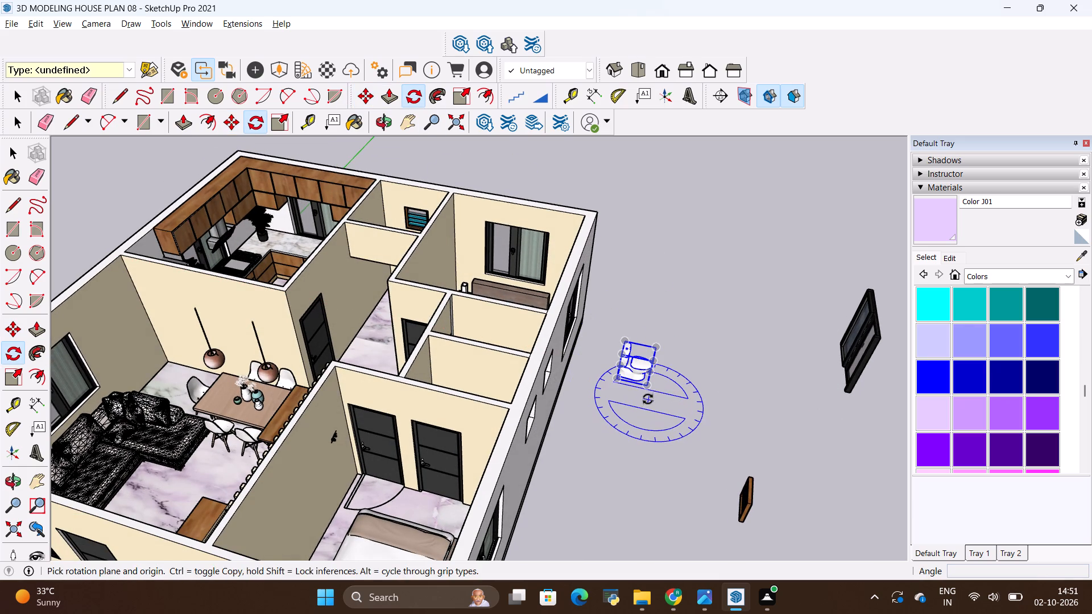
{"action": "left_click", "coordinate": [580, 382]}
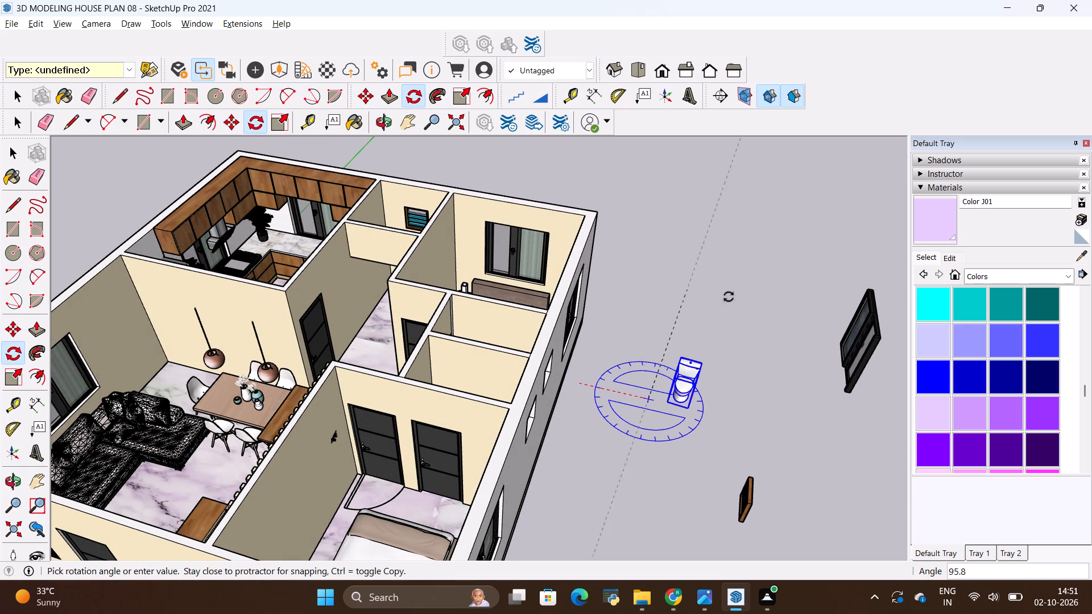
{"action": "left_click", "coordinate": [797, 440]}
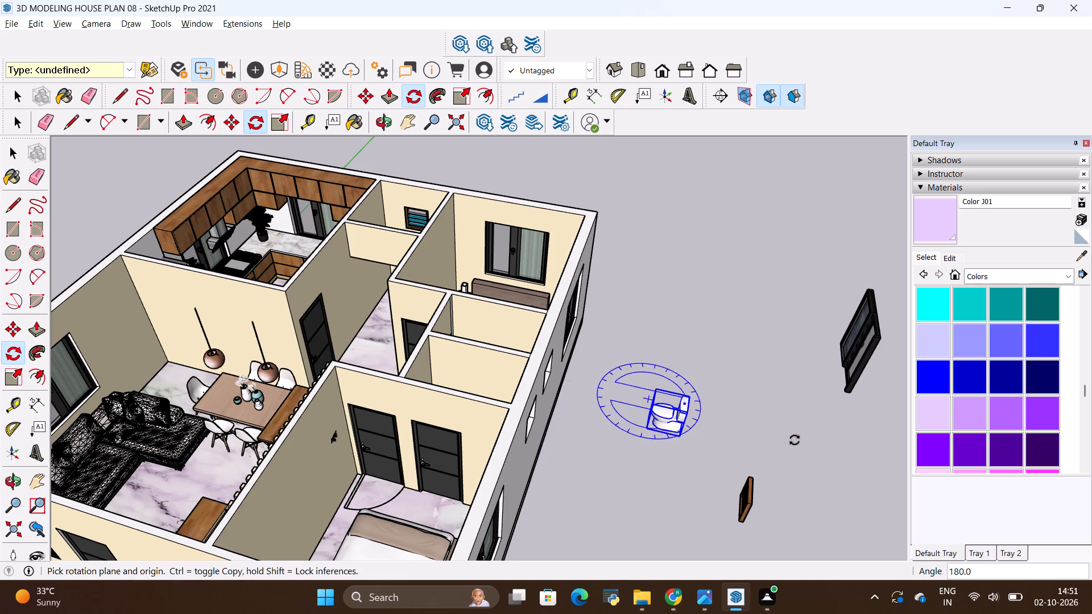
{"action": "key", "text": "space"}
{"action": "left_click", "coordinate": [704, 445]}
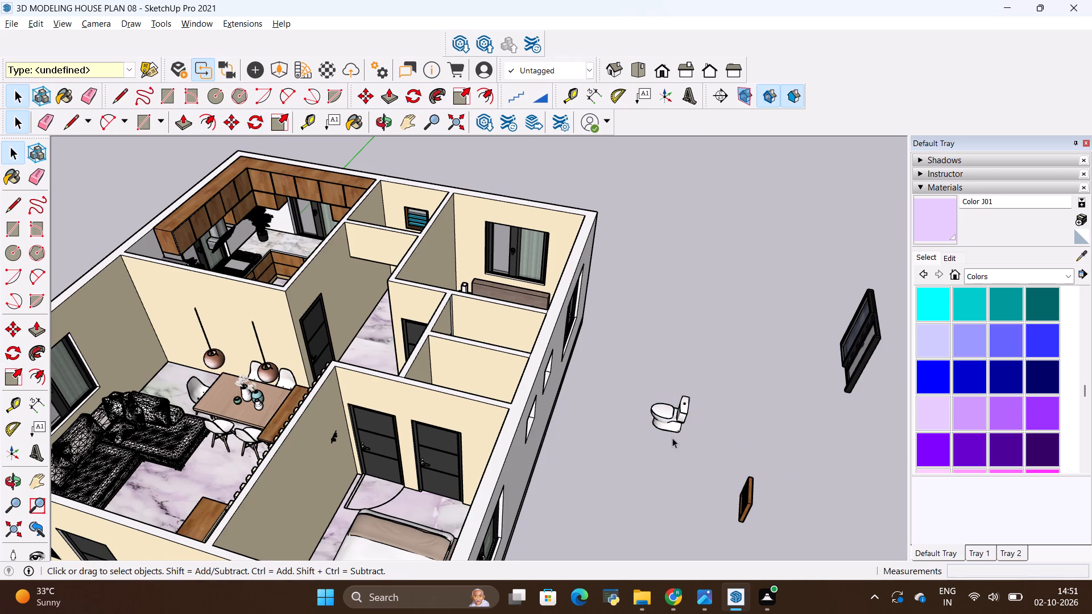
Move the toilet from outside the house onto the floor of the small bathroom beside the back bedroom, with its tank toward the window wall.
{"action": "left_click", "coordinate": [669, 426]}
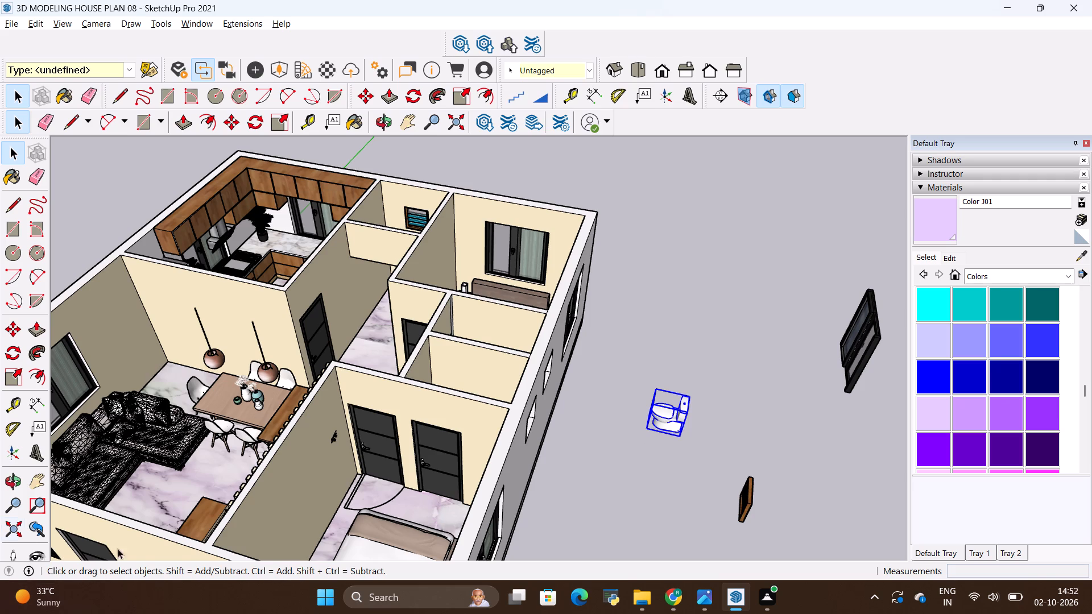
{"action": "scroll", "coordinate": [354, 424], "scroll_direction": "down", "scroll_amount": 1}
{"action": "scroll", "coordinate": [509, 445], "scroll_direction": "up", "scroll_amount": 2}
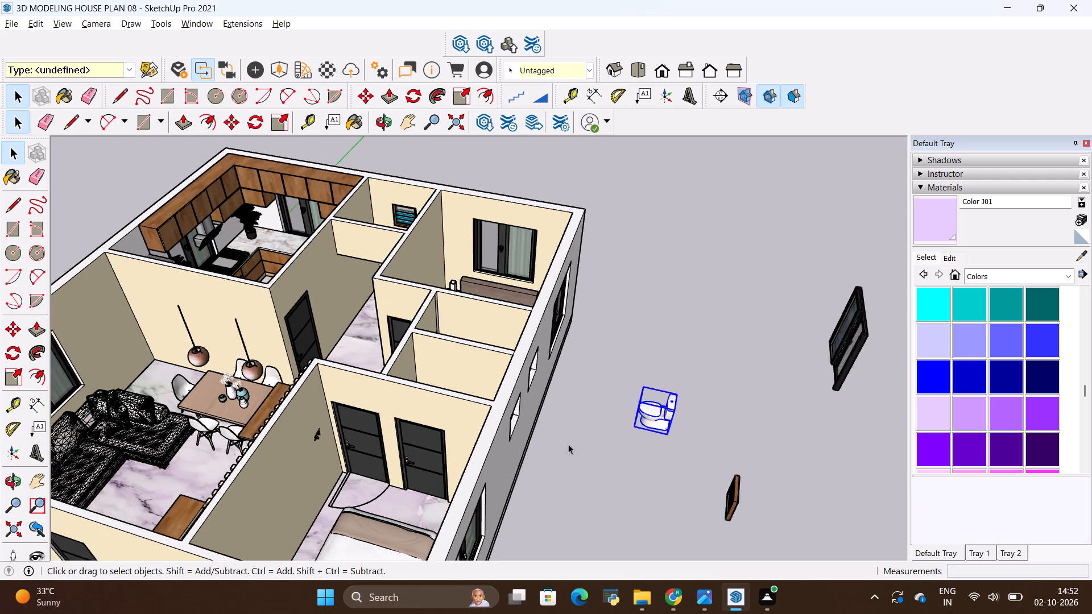
{"action": "scroll", "coordinate": [665, 434], "scroll_direction": "up", "scroll_amount": 11}
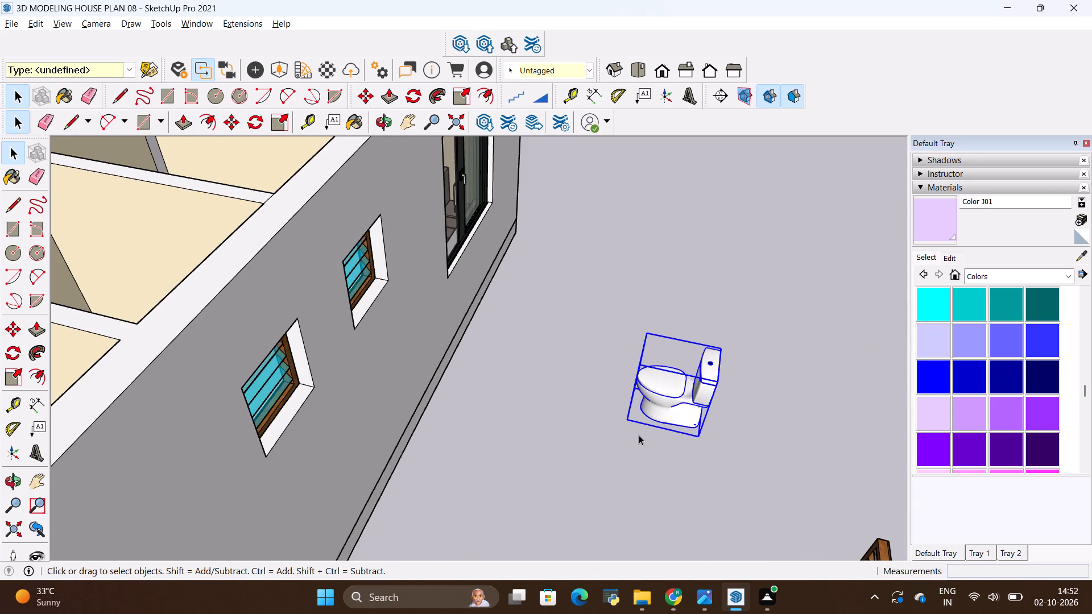
{"action": "key", "text": "m"}
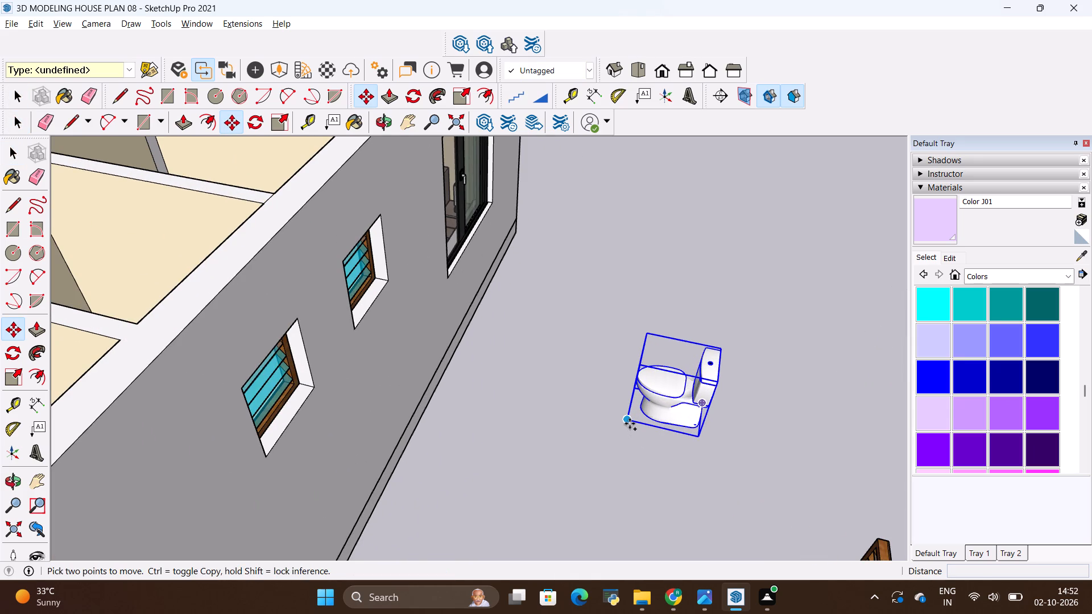
{"action": "key", "text": "space"}
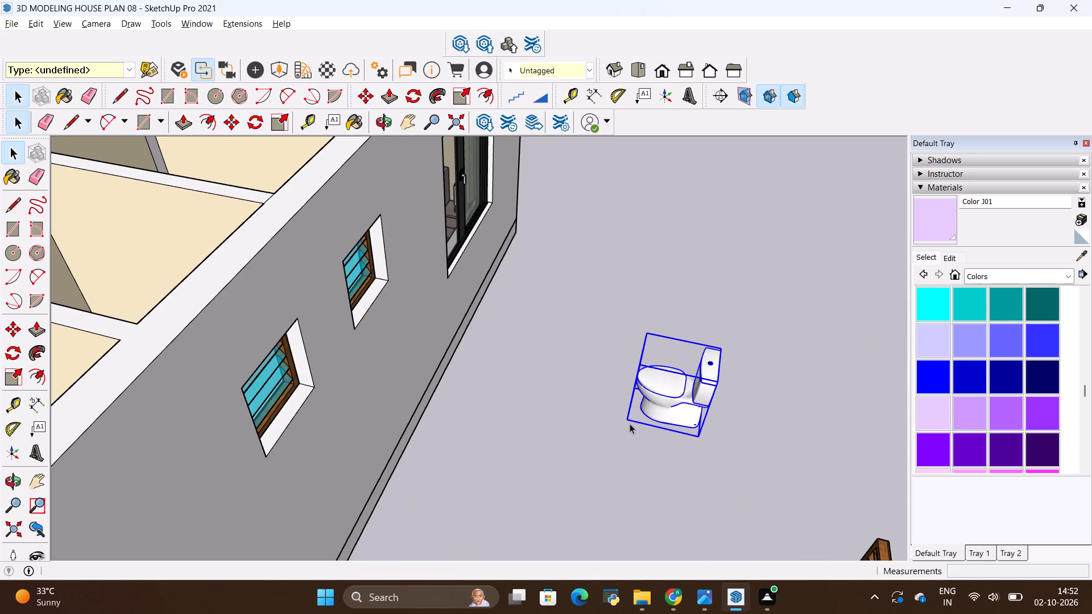
{"action": "key", "text": "m"}
{"action": "left_click", "coordinate": [627, 424]}
{"action": "scroll", "coordinate": [593, 411], "scroll_direction": "down", "scroll_amount": 8}
{"action": "middle_click_drag", "start_coordinate": [383, 385], "coordinate": [556, 552]}
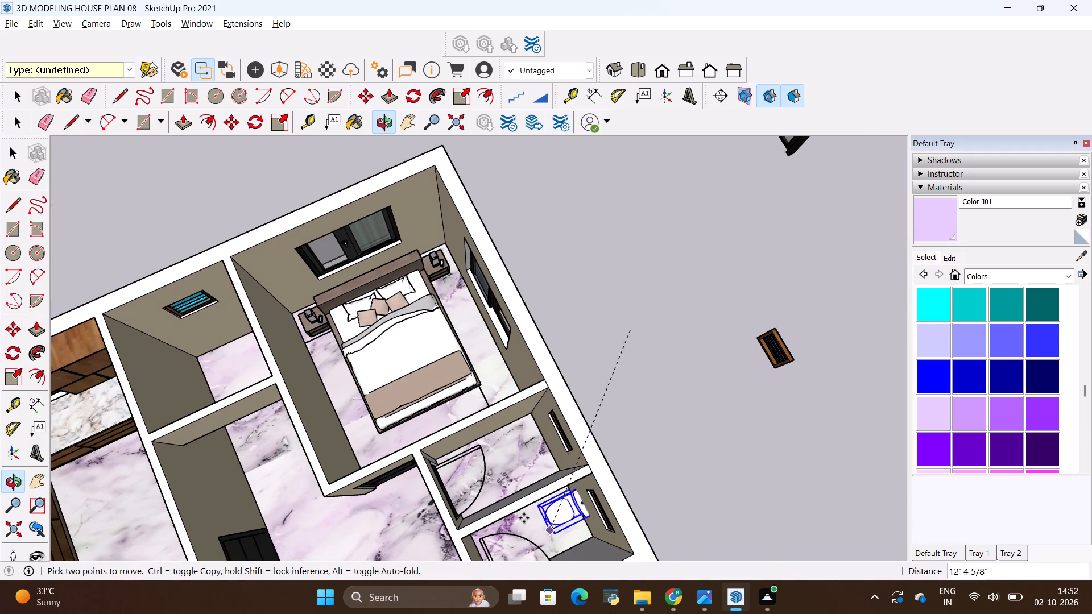
{"action": "scroll", "coordinate": [447, 432], "scroll_direction": "down", "scroll_amount": 4}
{"action": "middle_click_drag", "start_coordinate": [510, 493], "coordinate": [442, 402]}
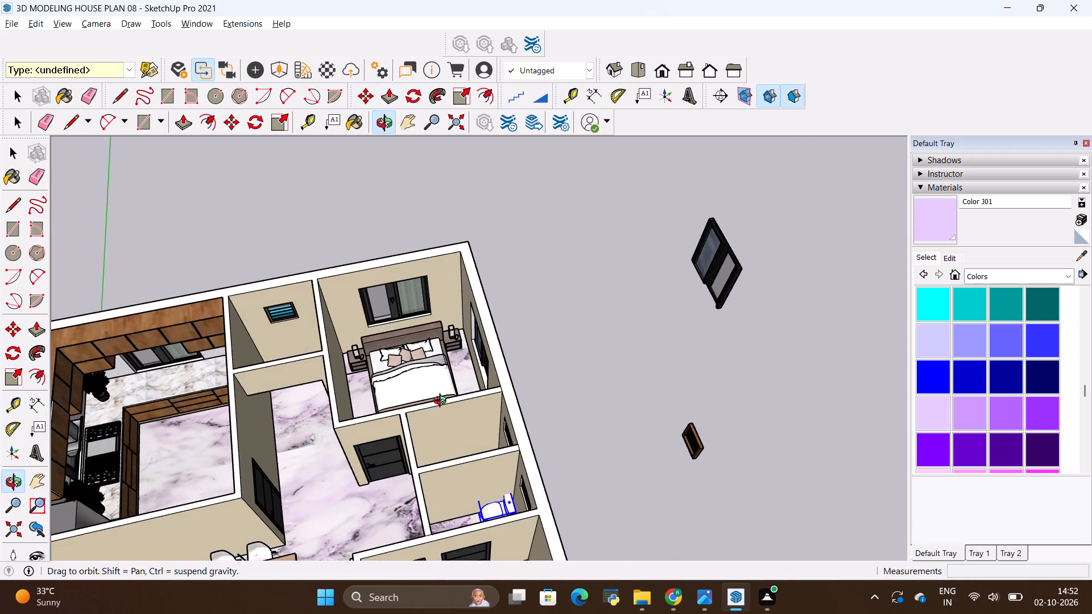
{"action": "middle_click_drag", "start_coordinate": [442, 402], "coordinate": [455, 488]}
{"action": "scroll", "coordinate": [472, 464], "scroll_direction": "up", "scroll_amount": 9}
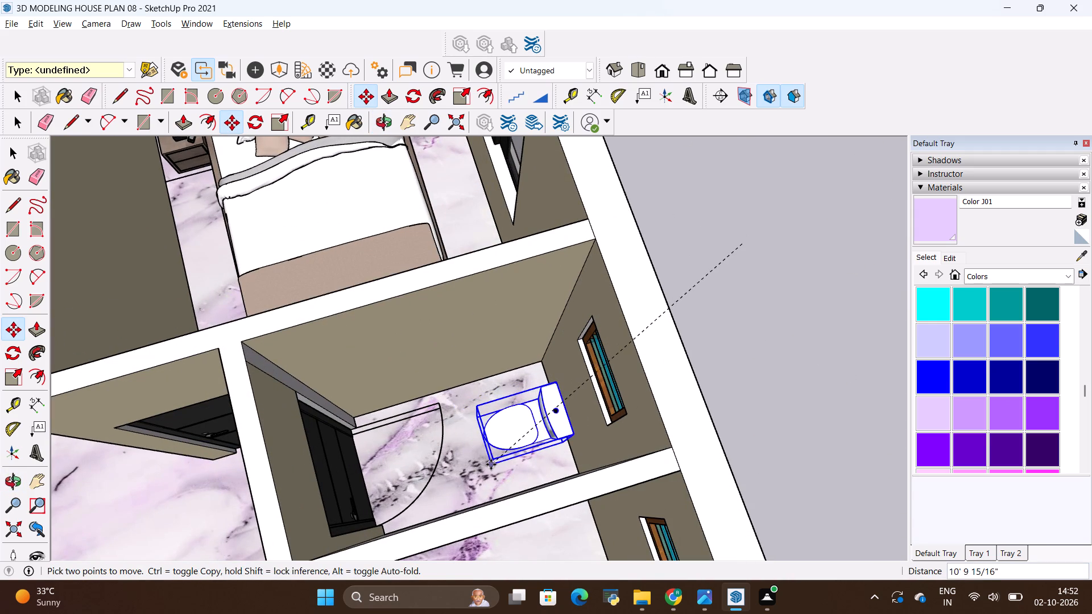
{"action": "left_click", "coordinate": [490, 464]}
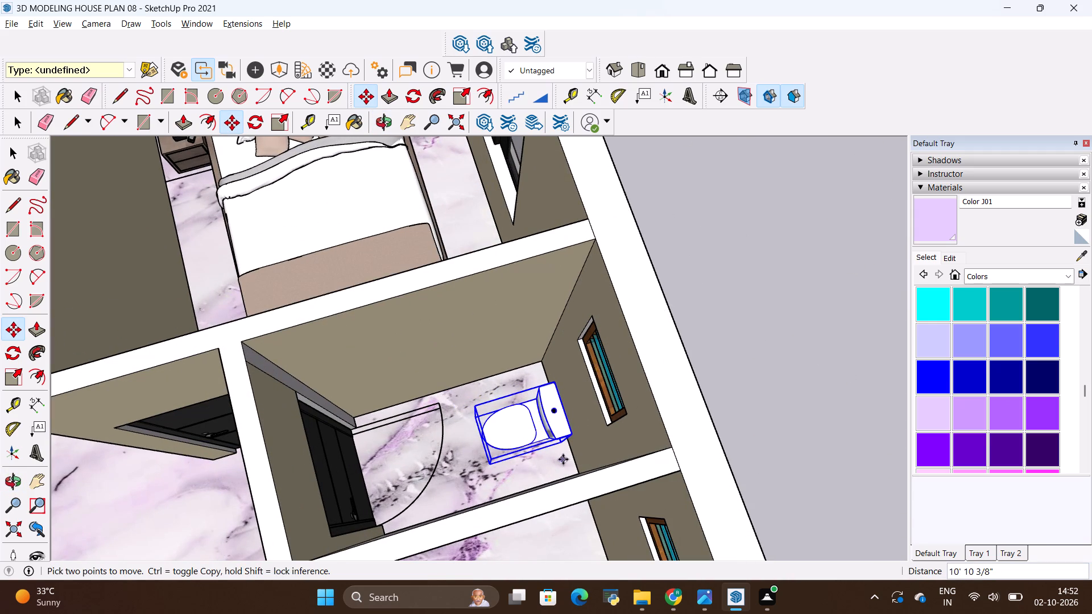
Copy the toilet about 4' 3" along the window wall into the adjacent small bathroom.
{"action": "left_click", "coordinate": [564, 449], "text": "ctrl"}
{"action": "scroll", "coordinate": [547, 424], "scroll_direction": "down", "scroll_amount": 5}
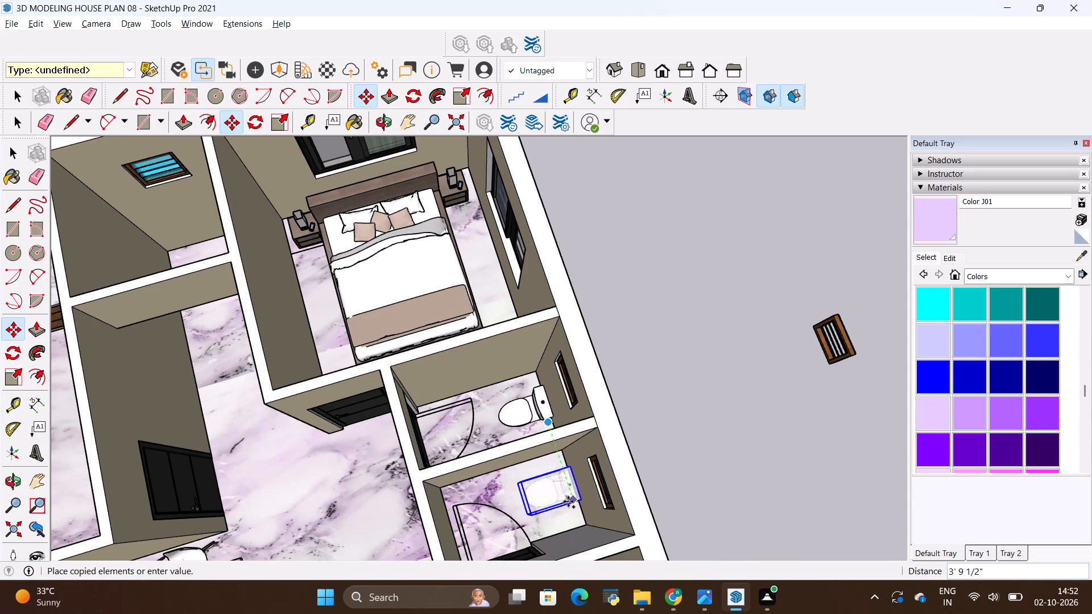
{"action": "middle_click_drag", "start_coordinate": [569, 501], "coordinate": [568, 433]}
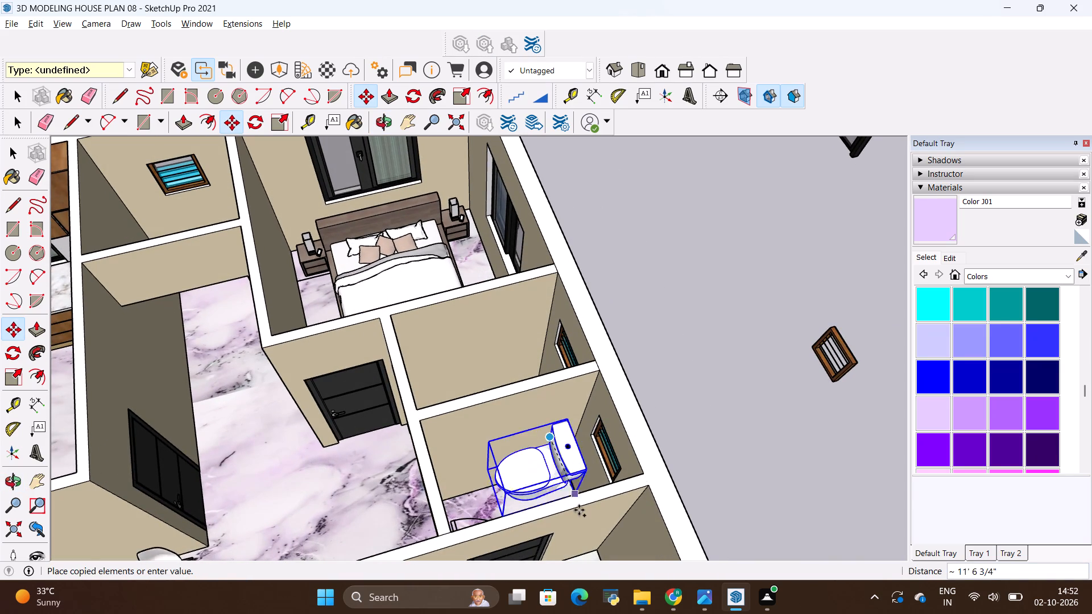
{"action": "middle_click_drag", "start_coordinate": [580, 509], "coordinate": [591, 572]}
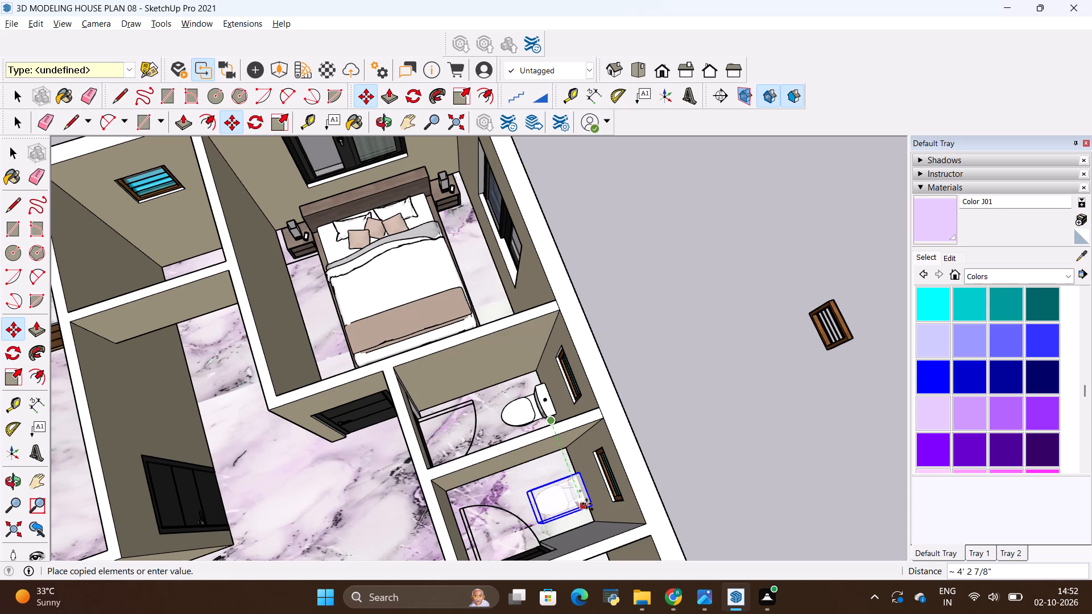
{"action": "left_click", "coordinate": [586, 504]}
Examine the copied toilet up close, checking its position against the bathroom floor and walls.
{"action": "middle_click_drag", "start_coordinate": [529, 527], "coordinate": [686, 443]}
{"action": "scroll", "coordinate": [650, 419], "scroll_direction": "up", "scroll_amount": 15}
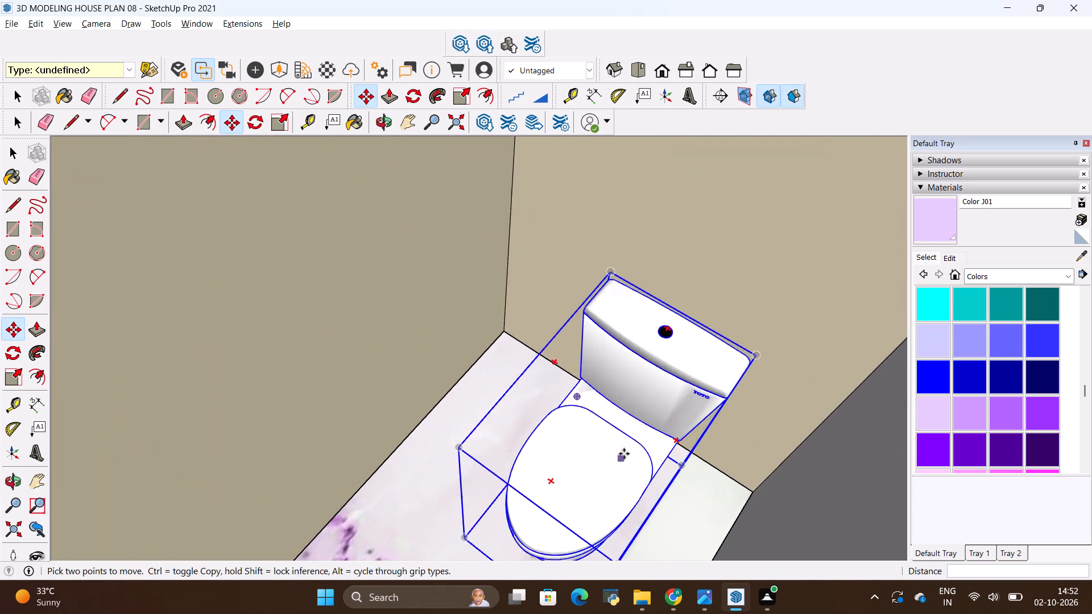
{"action": "middle_click_drag", "start_coordinate": [624, 454], "coordinate": [665, 417]}
{"action": "scroll", "coordinate": [642, 453], "scroll_direction": "up", "scroll_amount": 8}
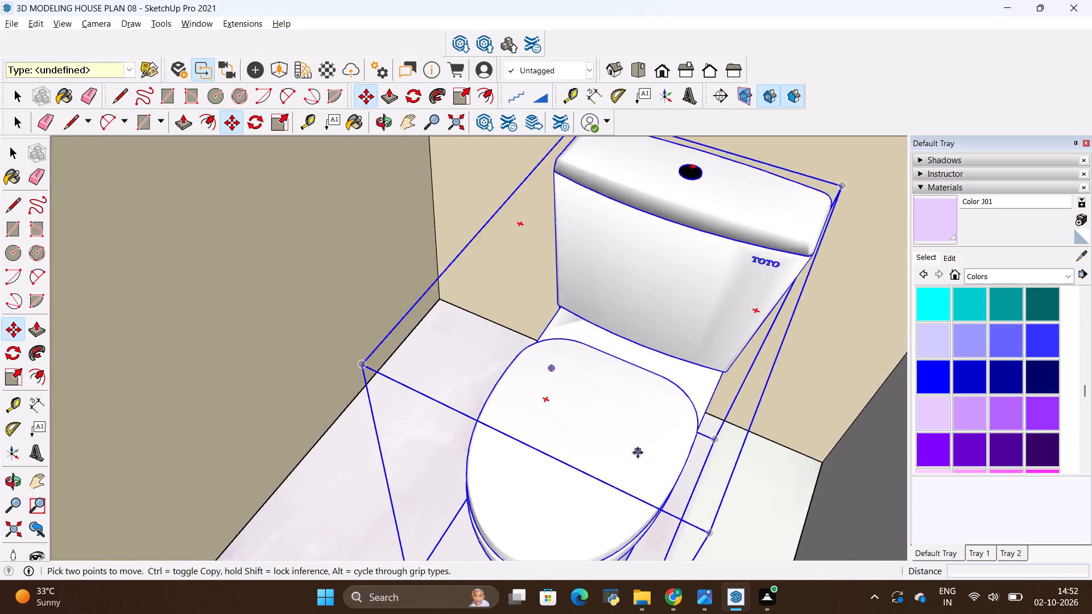
{"action": "scroll", "coordinate": [639, 453], "scroll_direction": "up", "scroll_amount": 1}
{"action": "middle_click_drag", "start_coordinate": [639, 453], "coordinate": [698, 265]}
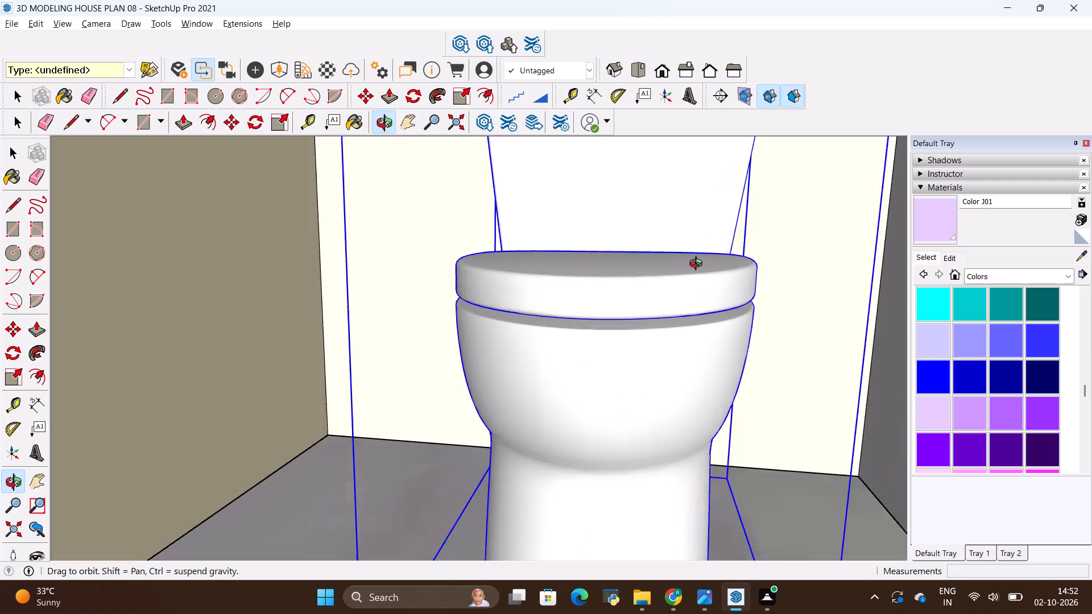
{"action": "middle_click_drag", "start_coordinate": [698, 265], "coordinate": [850, 328]}
{"action": "middle_click_drag", "start_coordinate": [478, 442], "coordinate": [478, 447]}
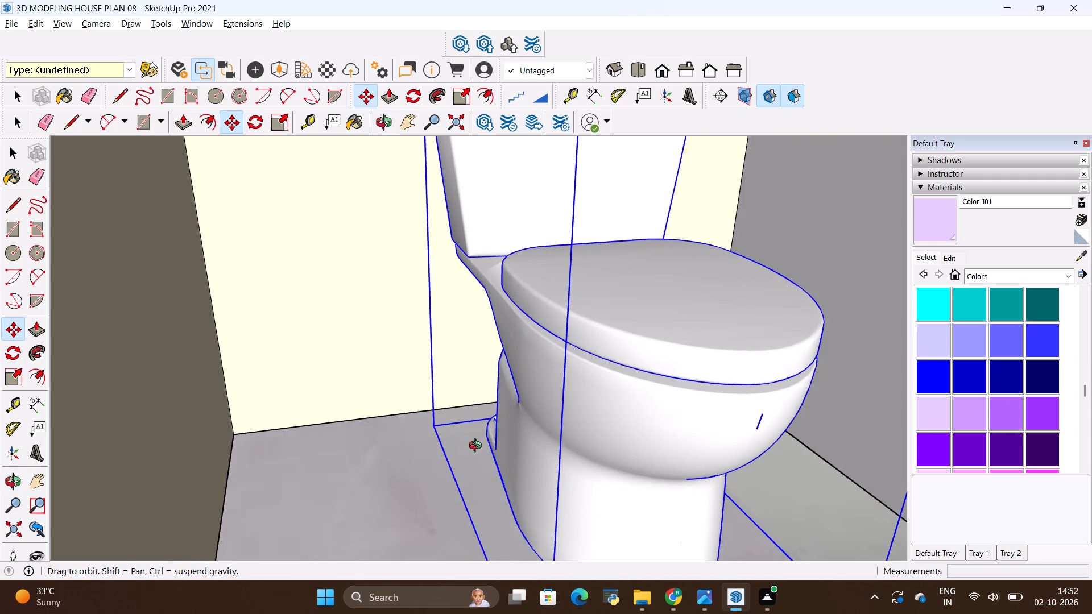
{"action": "middle_click_drag", "start_coordinate": [478, 447], "coordinate": [570, 574]}
Review the whole house plan from several sides, including both bathrooms, the bedrooms, kitchen, dining area and staircase.
{"action": "scroll", "coordinate": [444, 294], "scroll_direction": "down", "scroll_amount": 6}
{"action": "scroll", "coordinate": [444, 294], "scroll_direction": "up", "scroll_amount": 5}
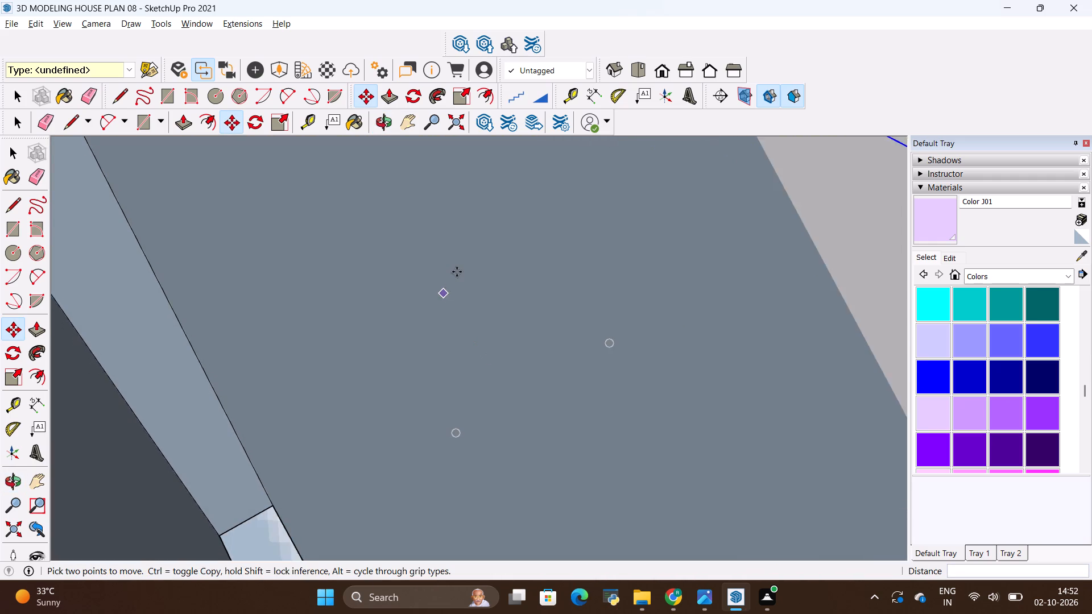
{"action": "scroll", "coordinate": [457, 272], "scroll_direction": "up", "scroll_amount": 2}
{"action": "scroll", "coordinate": [457, 272], "scroll_direction": "down", "scroll_amount": 20}
{"action": "scroll", "coordinate": [457, 272], "scroll_direction": "down", "scroll_amount": 20}
{"action": "scroll", "coordinate": [457, 272], "scroll_direction": "down", "scroll_amount": 2}
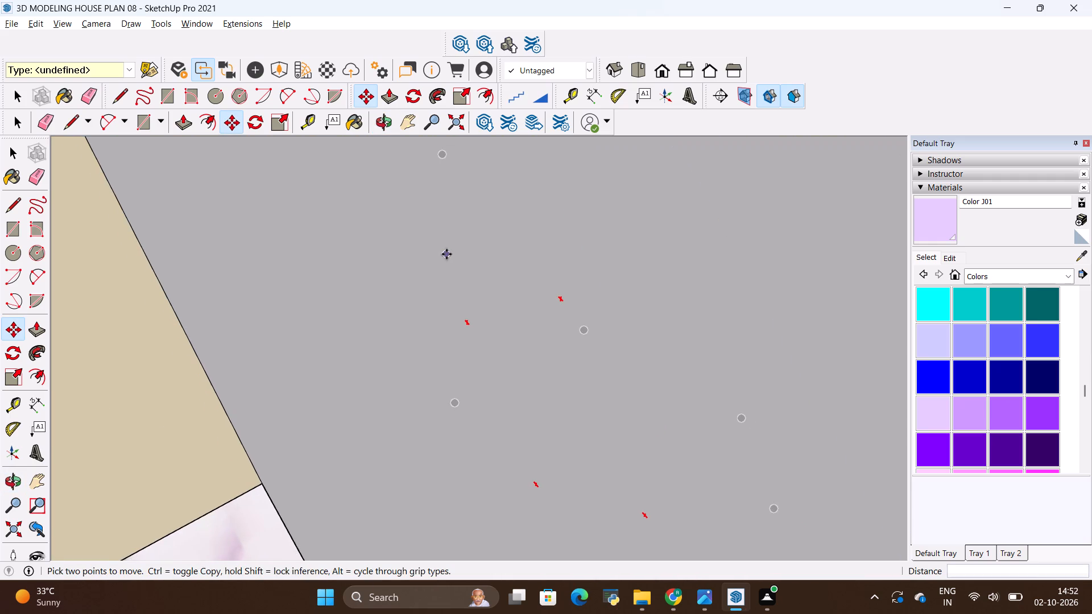
{"action": "scroll", "coordinate": [446, 254], "scroll_direction": "down", "scroll_amount": 12}
{"action": "scroll", "coordinate": [446, 247], "scroll_direction": "up", "scroll_amount": 3}
{"action": "scroll", "coordinate": [361, 223], "scroll_direction": "down", "scroll_amount": 7}
{"action": "scroll", "coordinate": [361, 223], "scroll_direction": "up", "scroll_amount": 3}
{"action": "scroll", "coordinate": [361, 223], "scroll_direction": "down", "scroll_amount": 17}
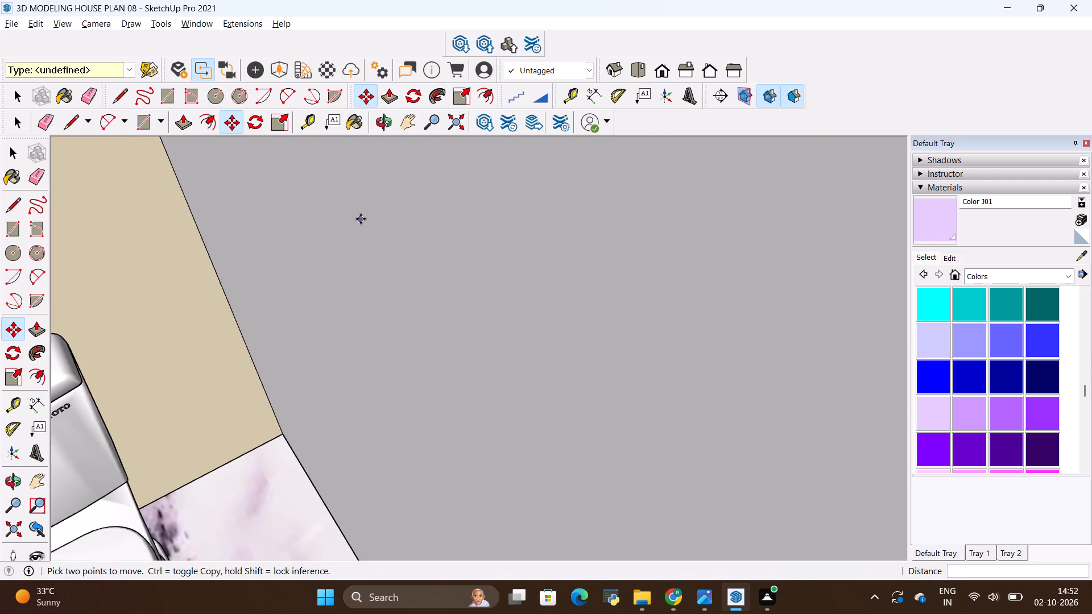
{"action": "scroll", "coordinate": [361, 219], "scroll_direction": "down", "scroll_amount": 9}
{"action": "scroll", "coordinate": [361, 219], "scroll_direction": "up", "scroll_amount": 1}
{"action": "scroll", "coordinate": [361, 219], "scroll_direction": "down", "scroll_amount": 12}
{"action": "scroll", "coordinate": [361, 219], "scroll_direction": "down", "scroll_amount": 11, "text": "ctrl"}
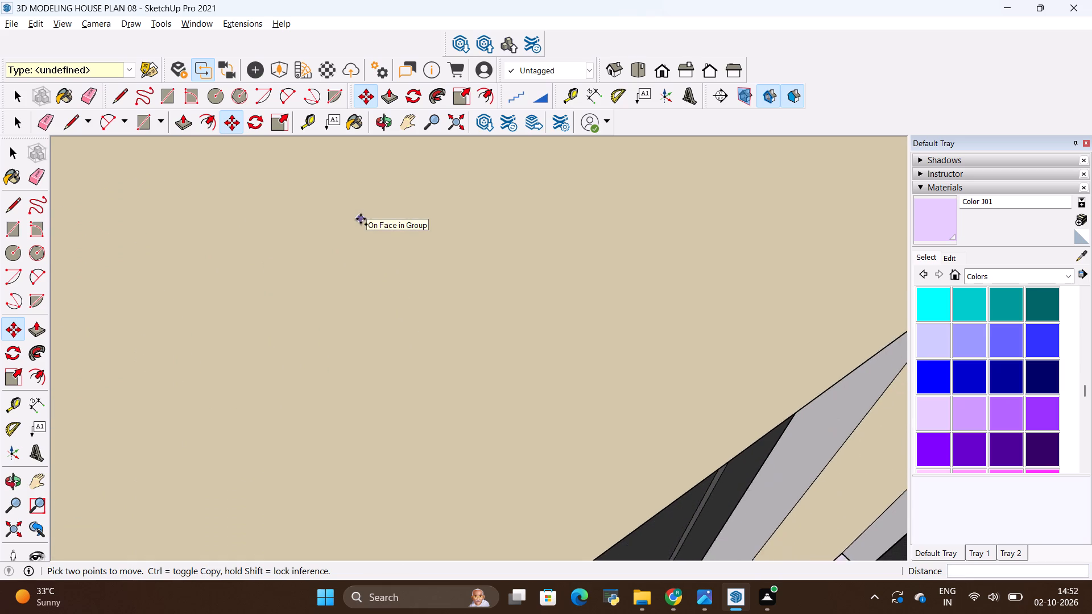
{"action": "scroll", "coordinate": [361, 219], "scroll_direction": "down", "scroll_amount": 20, "text": "ctrl"}
{"action": "scroll", "coordinate": [361, 219], "scroll_direction": "down", "scroll_amount": 18, "text": "ctrl"}
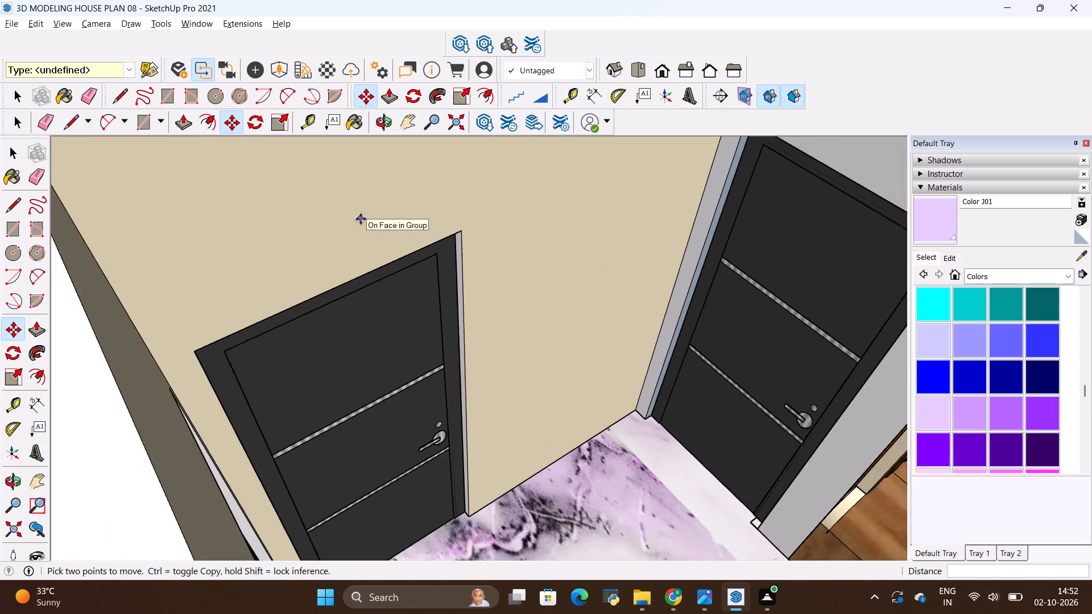
{"action": "scroll", "coordinate": [361, 219], "scroll_direction": "down", "scroll_amount": 20, "text": "ctrl"}
{"action": "scroll", "coordinate": [361, 219], "scroll_direction": "down", "scroll_amount": 14, "text": "ctrl"}
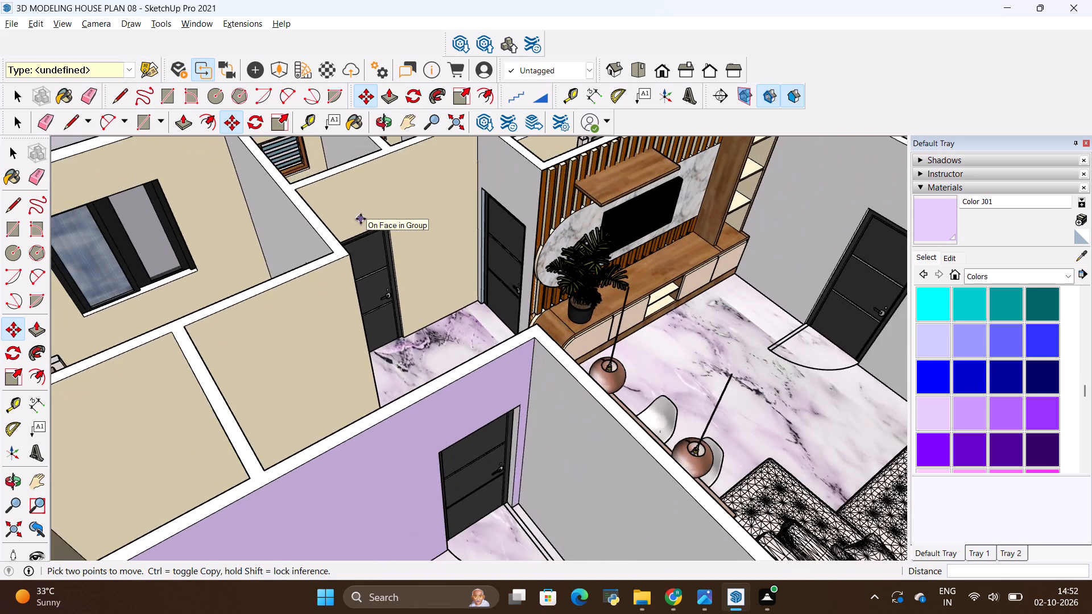
{"action": "scroll", "coordinate": [361, 219], "scroll_direction": "down", "scroll_amount": 20, "text": "ctrl"}
{"action": "scroll", "coordinate": [361, 219], "scroll_direction": "down", "scroll_amount": 1, "text": "ctrl"}
{"action": "scroll", "coordinate": [361, 219], "scroll_direction": "up", "scroll_amount": 1, "text": "ctrl"}
{"action": "scroll", "coordinate": [361, 219], "scroll_direction": "down", "scroll_amount": 18, "text": "ctrl"}
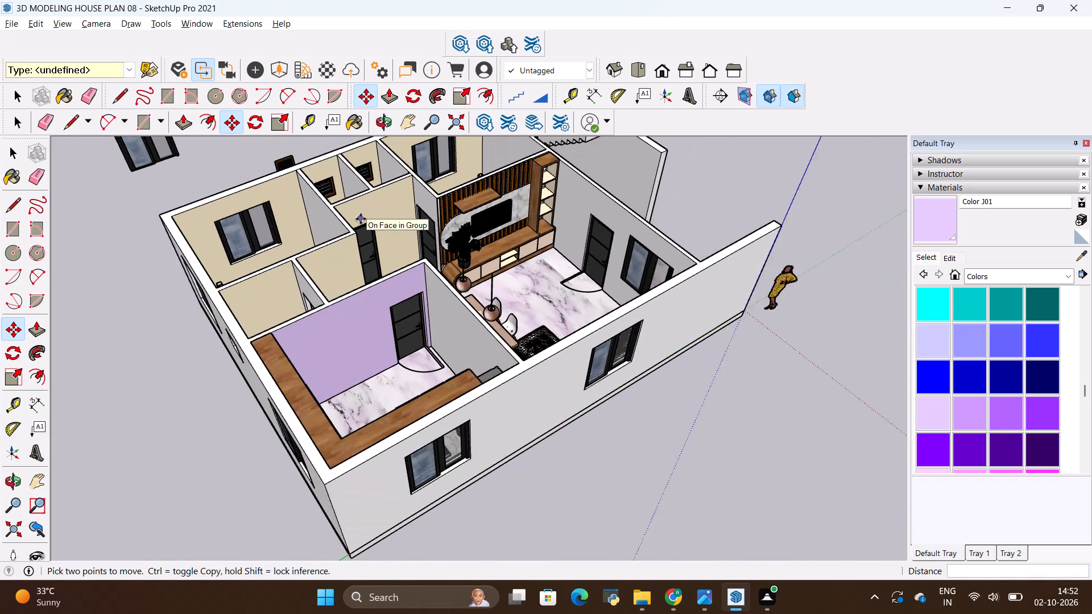
{"action": "scroll", "coordinate": [361, 219], "scroll_direction": "down", "scroll_amount": 14}
{"action": "scroll", "coordinate": [351, 182], "scroll_direction": "up", "scroll_amount": 6}
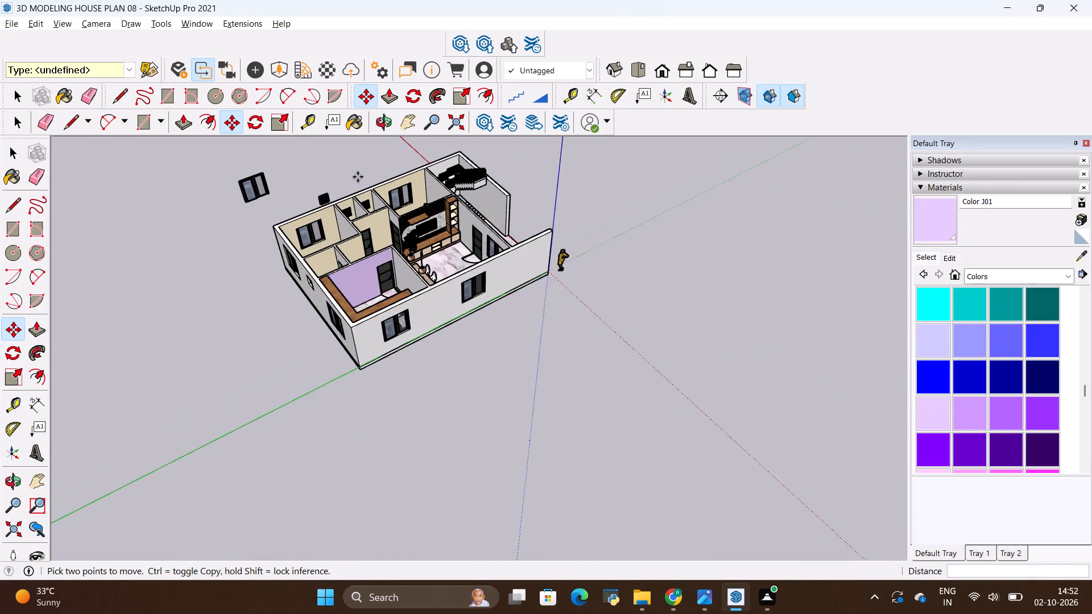
{"action": "scroll", "coordinate": [358, 177], "scroll_direction": "up", "scroll_amount": 20}
{"action": "scroll", "coordinate": [358, 177], "scroll_direction": "up", "scroll_amount": 1}
{"action": "middle_click_drag", "start_coordinate": [423, 221], "coordinate": [360, 317]}
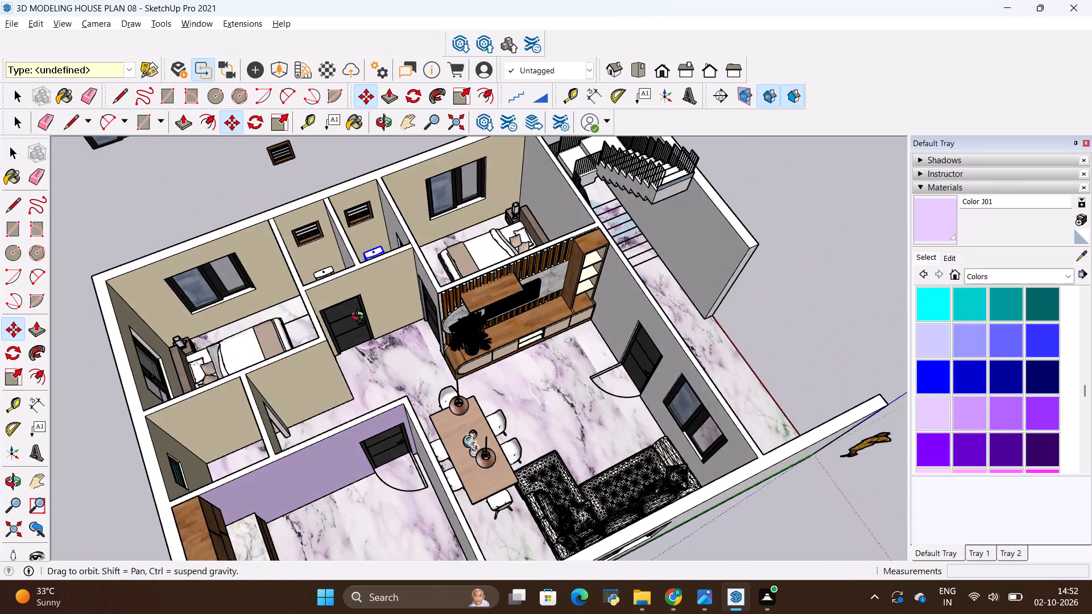
{"action": "middle_click_drag", "start_coordinate": [360, 317], "coordinate": [256, 310]}
{"action": "middle_click_drag", "start_coordinate": [489, 320], "coordinate": [313, 284]}
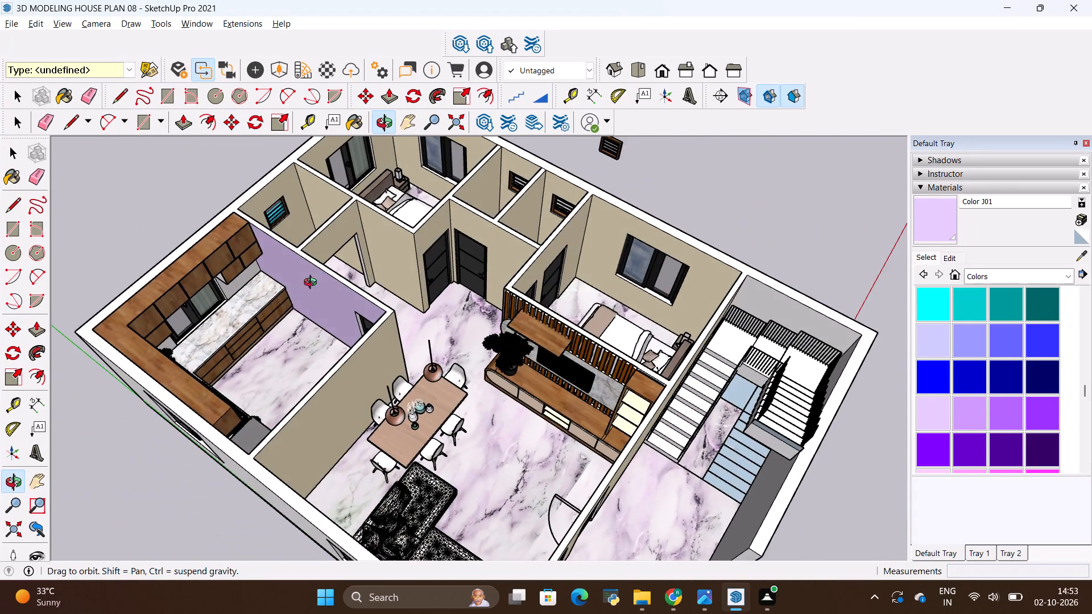
{"action": "middle_click_drag", "start_coordinate": [313, 284], "coordinate": [323, 263]}
{"action": "scroll", "coordinate": [462, 290], "scroll_direction": "down", "scroll_amount": 3}
{"action": "middle_click_drag", "start_coordinate": [510, 343], "coordinate": [266, 277]}
{"action": "scroll", "coordinate": [463, 343], "scroll_direction": "up", "scroll_amount": 2}
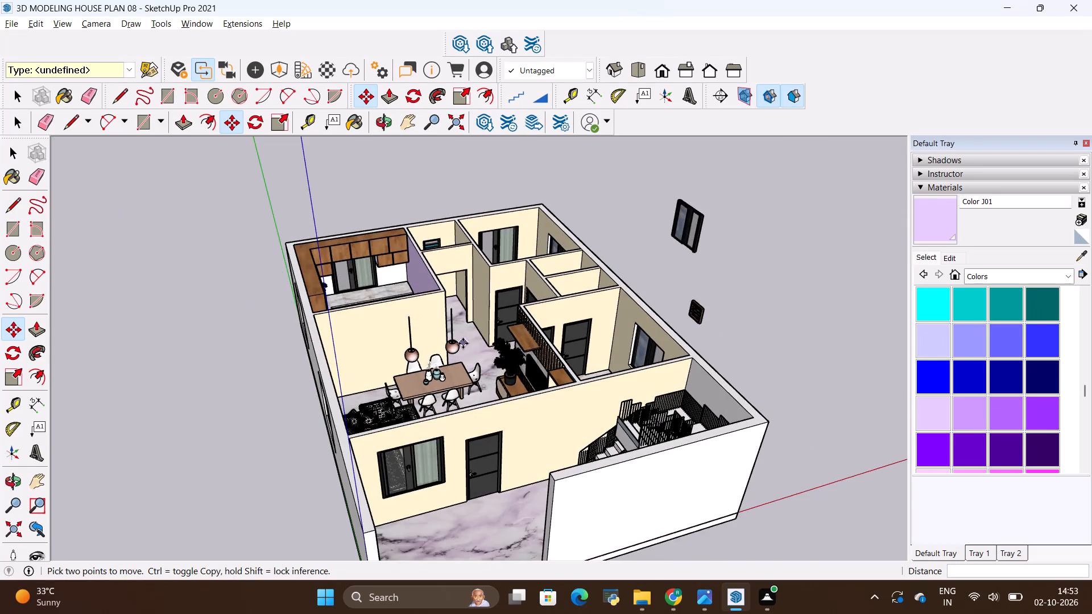
{"action": "scroll", "coordinate": [463, 343], "scroll_direction": "up", "scroll_amount": 2}
{"action": "scroll", "coordinate": [519, 385], "scroll_direction": "up", "scroll_amount": 1}
{"action": "middle_click_drag", "start_coordinate": [520, 387], "coordinate": [317, 380]}
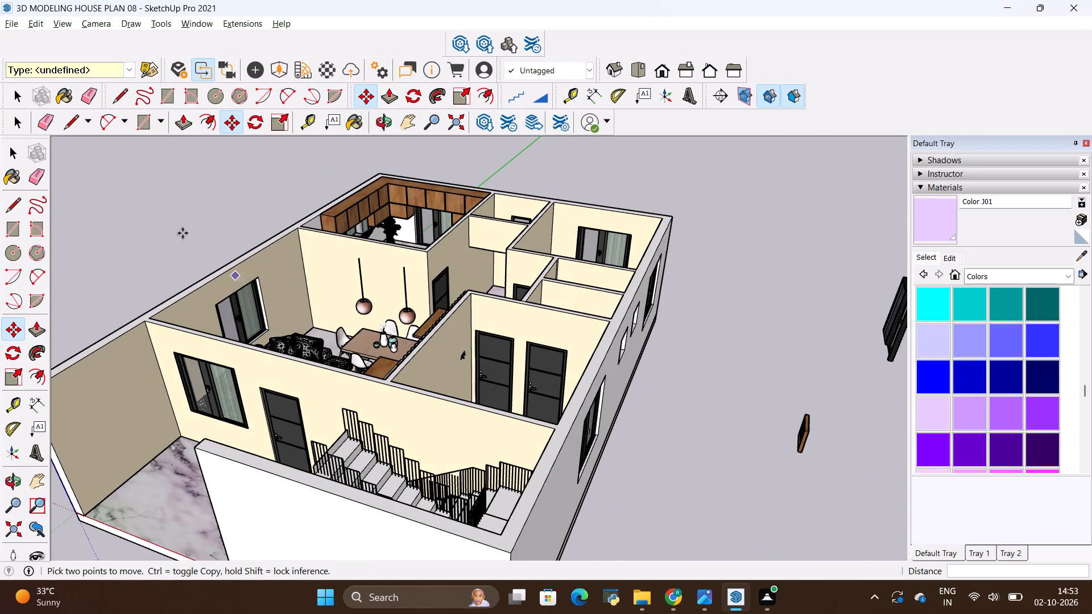
{"action": "scroll", "coordinate": [175, 229], "scroll_direction": "up", "scroll_amount": 4}
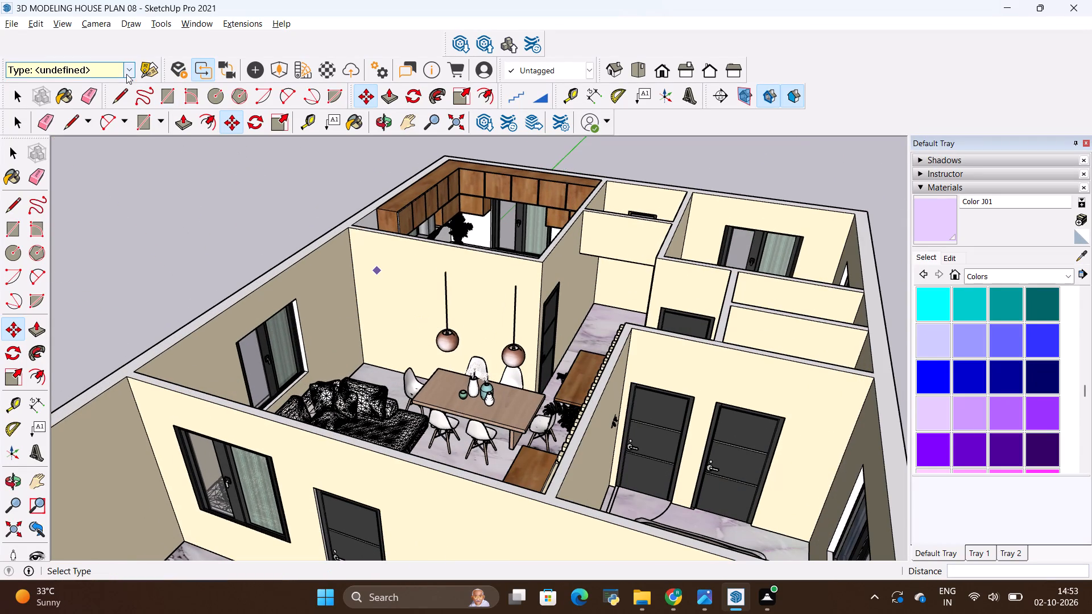
Import the plant+Monstera model from the Downloads folder and place it beside the dining table.
{"action": "left_click", "coordinate": [11, 22]}
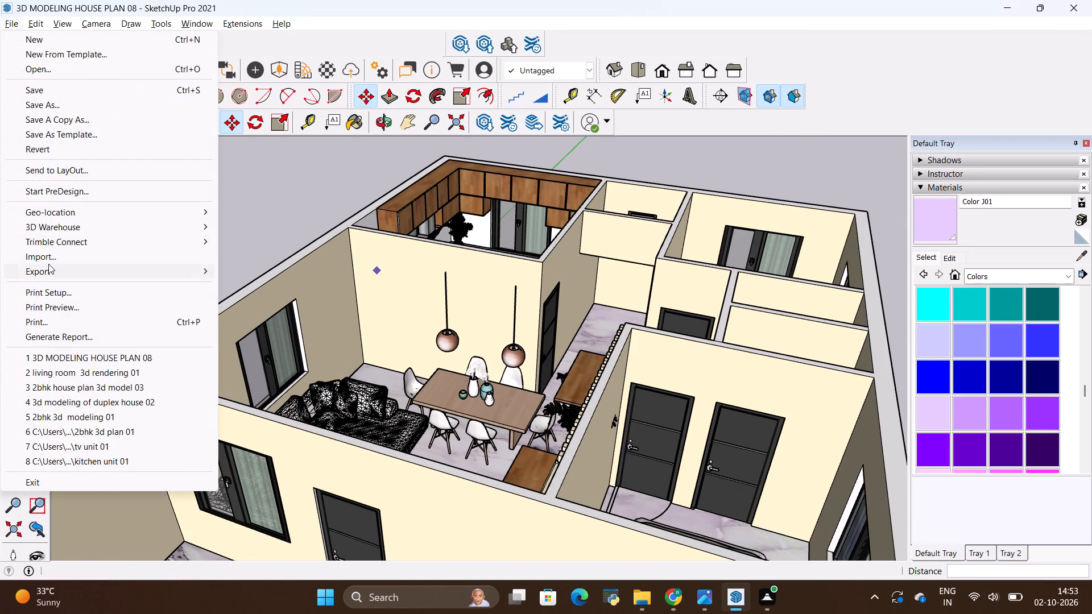
{"action": "left_click", "coordinate": [47, 255]}
{"action": "scroll", "coordinate": [321, 231], "scroll_direction": "down", "scroll_amount": 5}
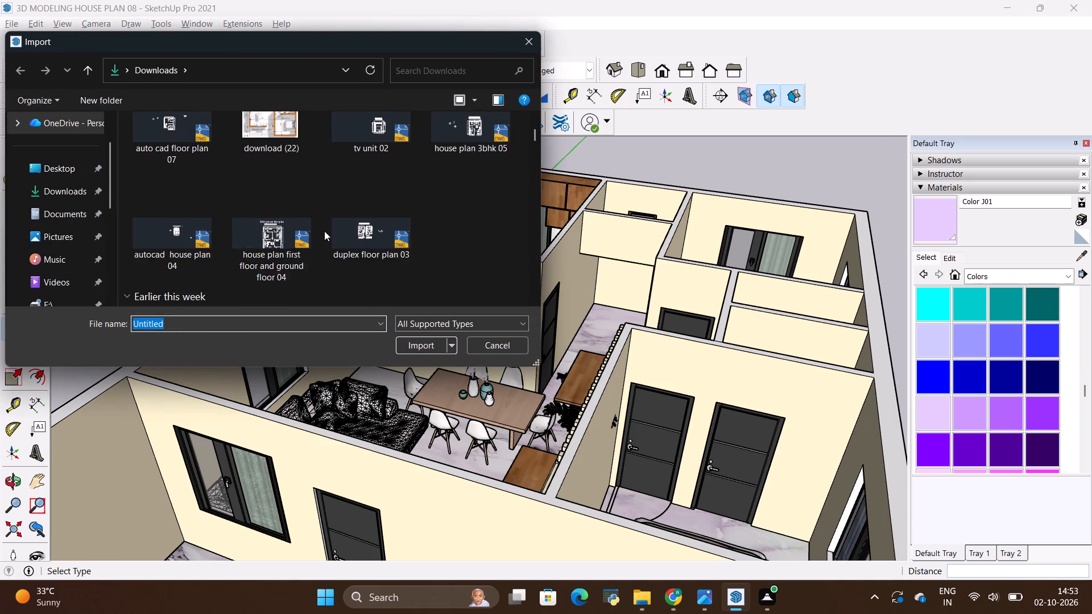
{"action": "scroll", "coordinate": [324, 231], "scroll_direction": "down", "scroll_amount": 13}
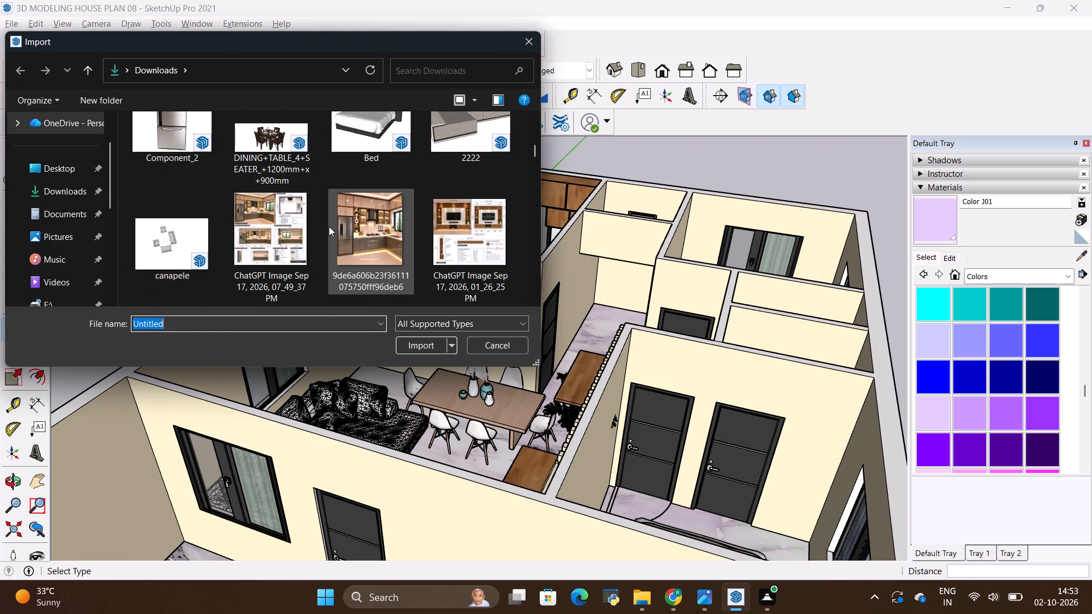
{"action": "scroll", "coordinate": [329, 226], "scroll_direction": "down", "scroll_amount": 3}
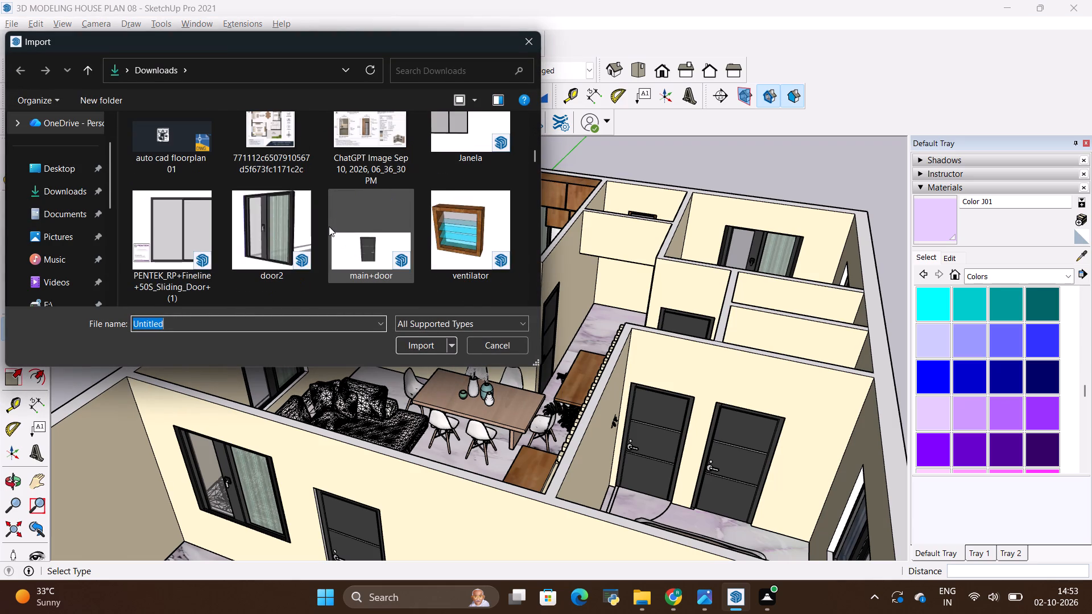
{"action": "scroll", "coordinate": [329, 226], "scroll_direction": "down", "scroll_amount": 3}
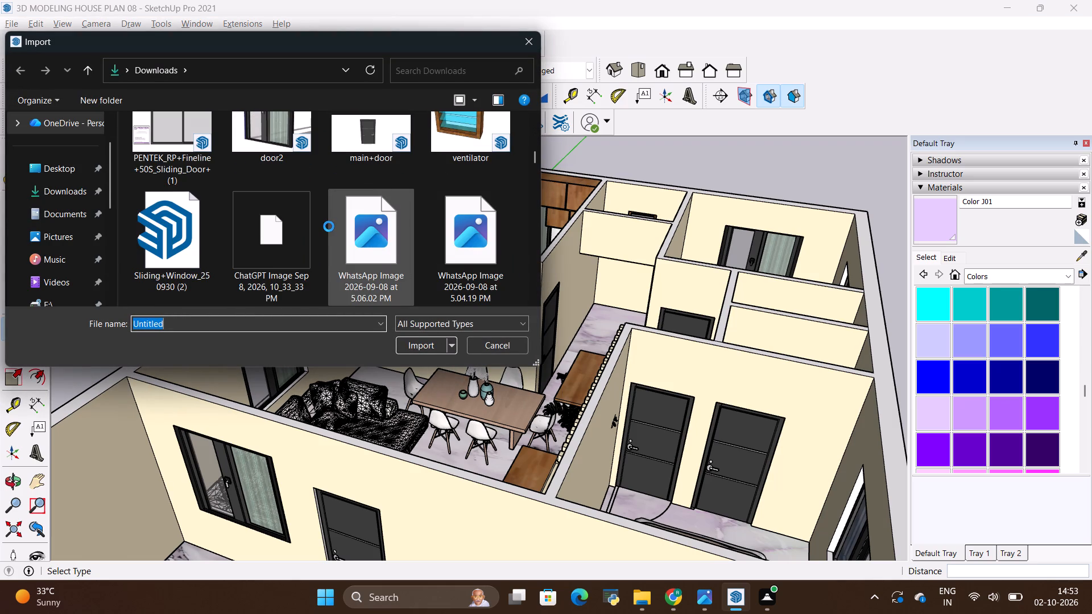
{"action": "scroll", "coordinate": [332, 220], "scroll_direction": "down", "scroll_amount": 1}
{"action": "scroll", "coordinate": [332, 218], "scroll_direction": "up", "scroll_amount": 3}
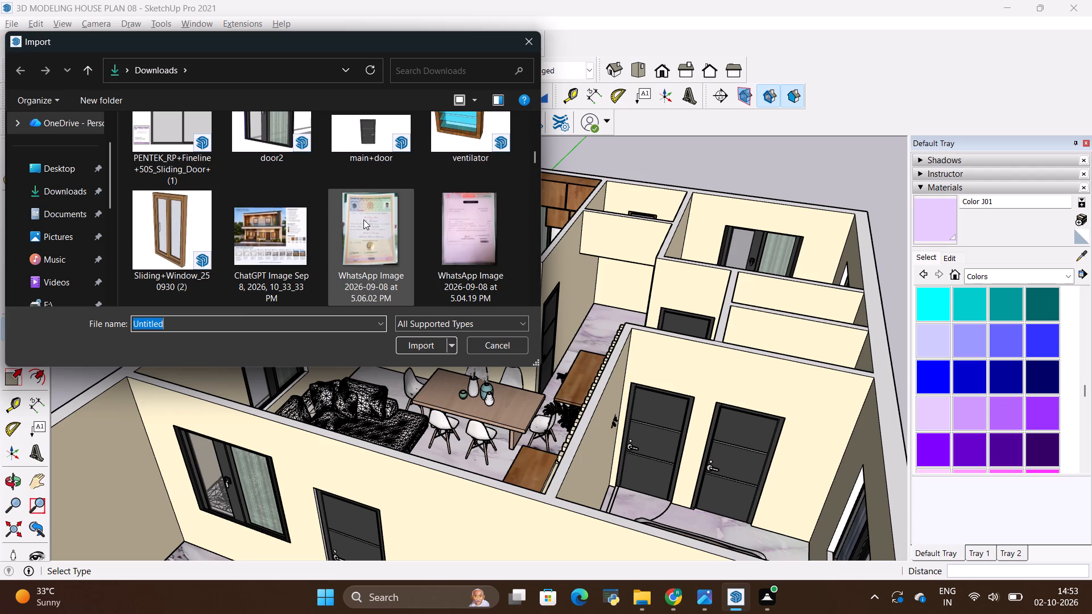
{"action": "scroll", "coordinate": [363, 219], "scroll_direction": "up", "scroll_amount": 3}
{"action": "scroll", "coordinate": [365, 219], "scroll_direction": "down", "scroll_amount": 6}
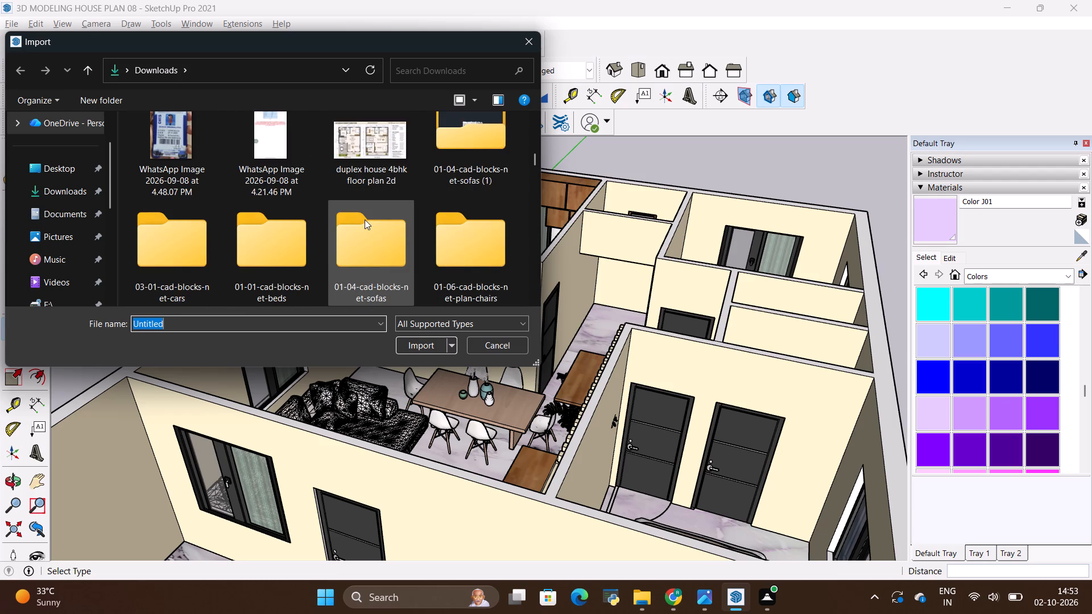
{"action": "scroll", "coordinate": [365, 219], "scroll_direction": "down", "scroll_amount": 5}
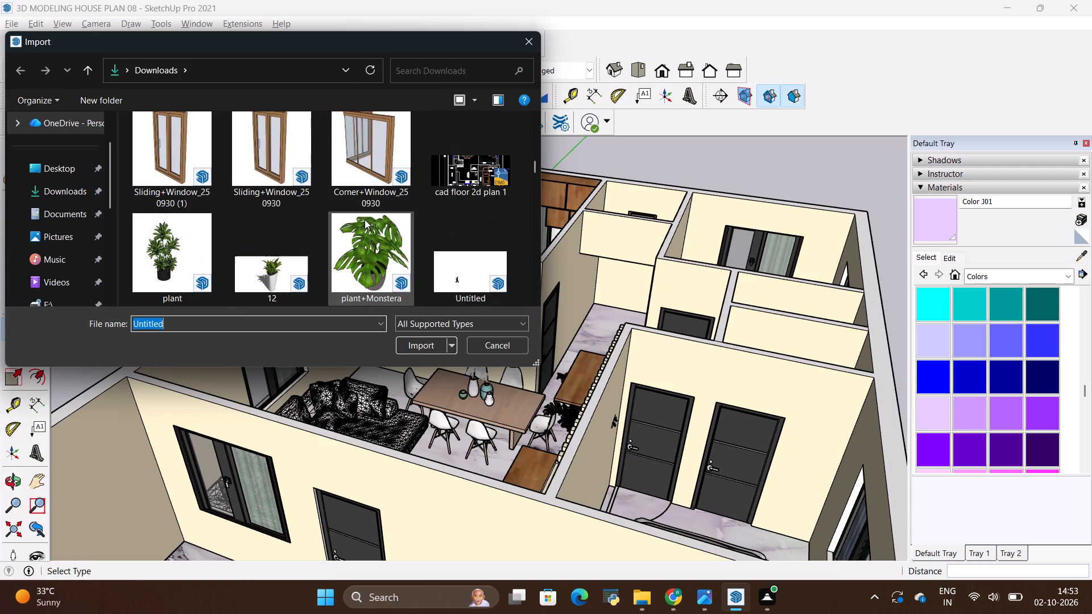
{"action": "left_click", "coordinate": [354, 270]}
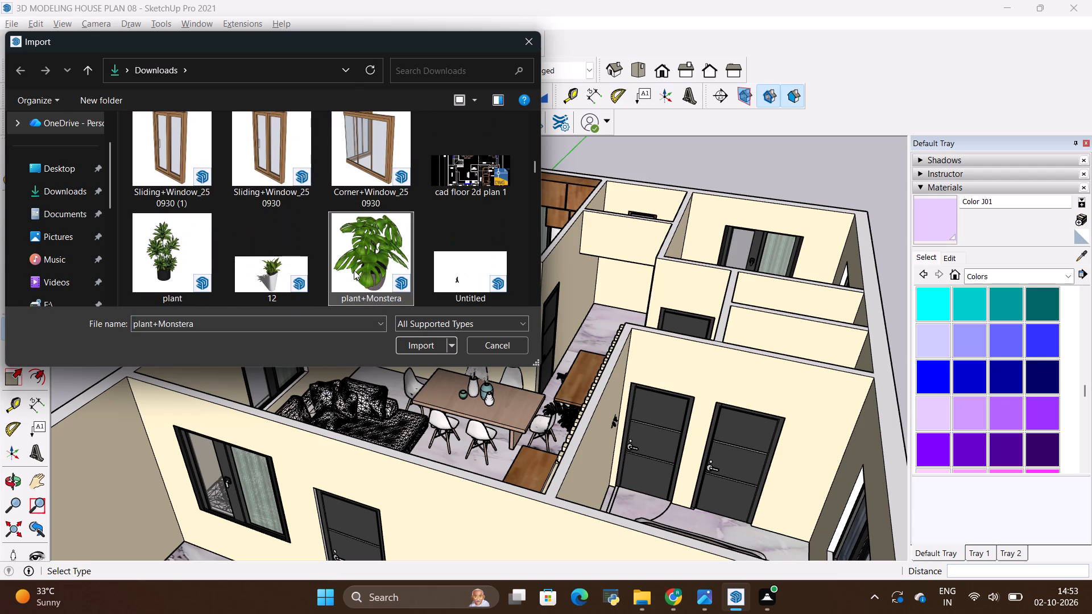
{"action": "left_click", "coordinate": [411, 345]}
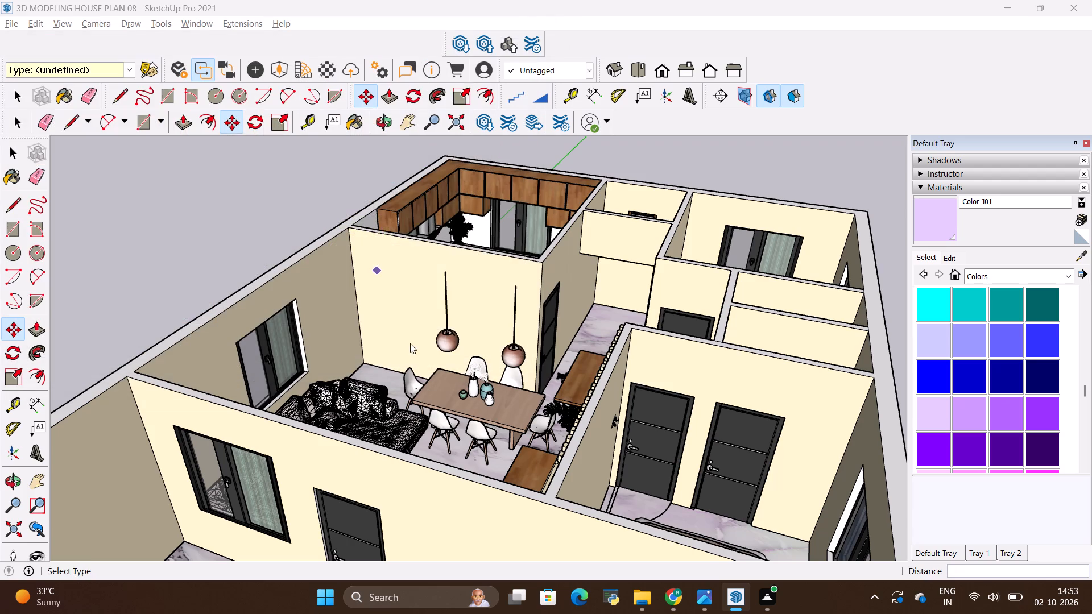
{"action": "scroll", "coordinate": [438, 404], "scroll_direction": "up", "scroll_amount": 6}
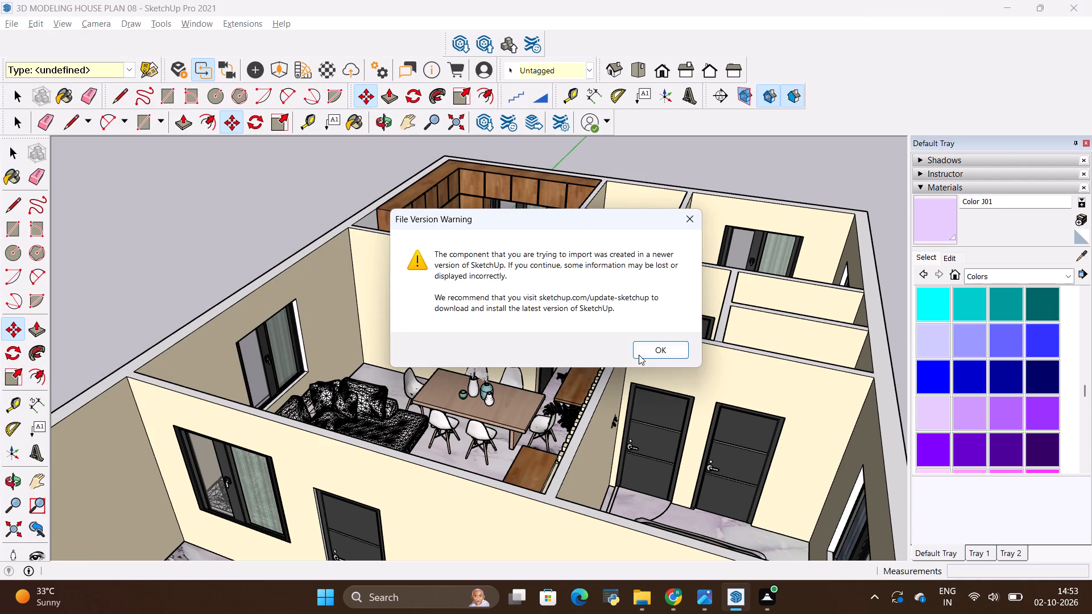
{"action": "left_click", "coordinate": [639, 355]}
{"action": "scroll", "coordinate": [365, 416], "scroll_direction": "up", "scroll_amount": 12}
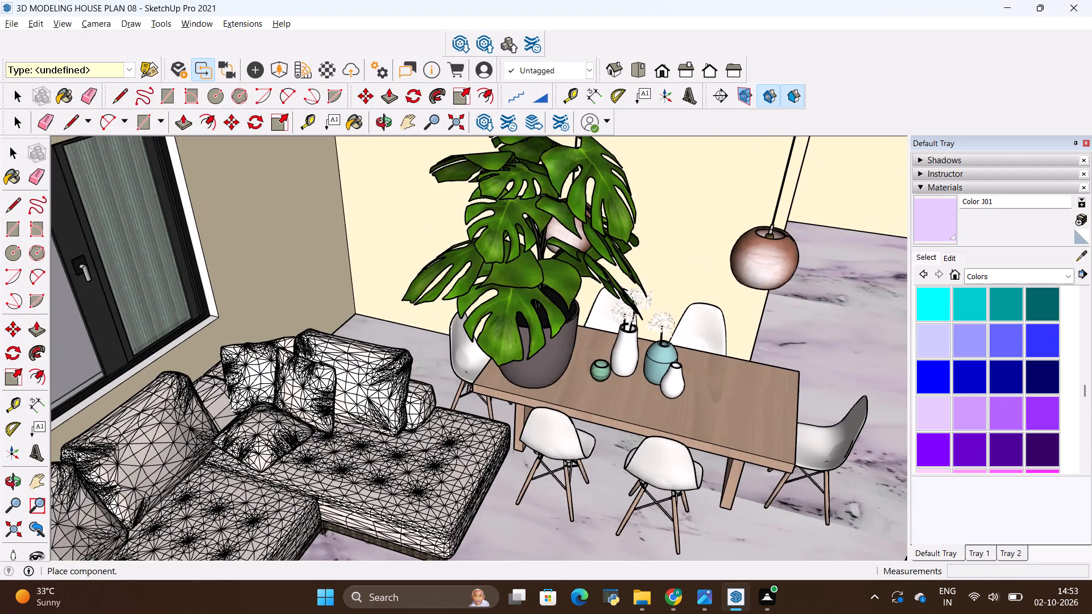
{"action": "scroll", "coordinate": [406, 359], "scroll_direction": "up", "scroll_amount": 4}
{"action": "scroll", "coordinate": [466, 417], "scroll_direction": "up", "scroll_amount": 6}
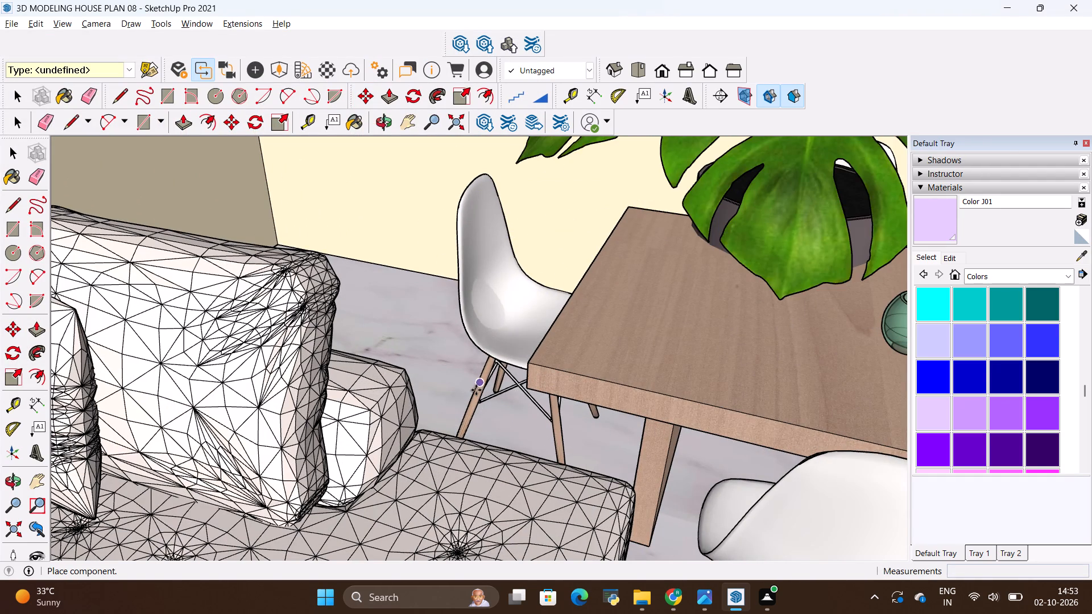
{"action": "left_click", "coordinate": [547, 329]}
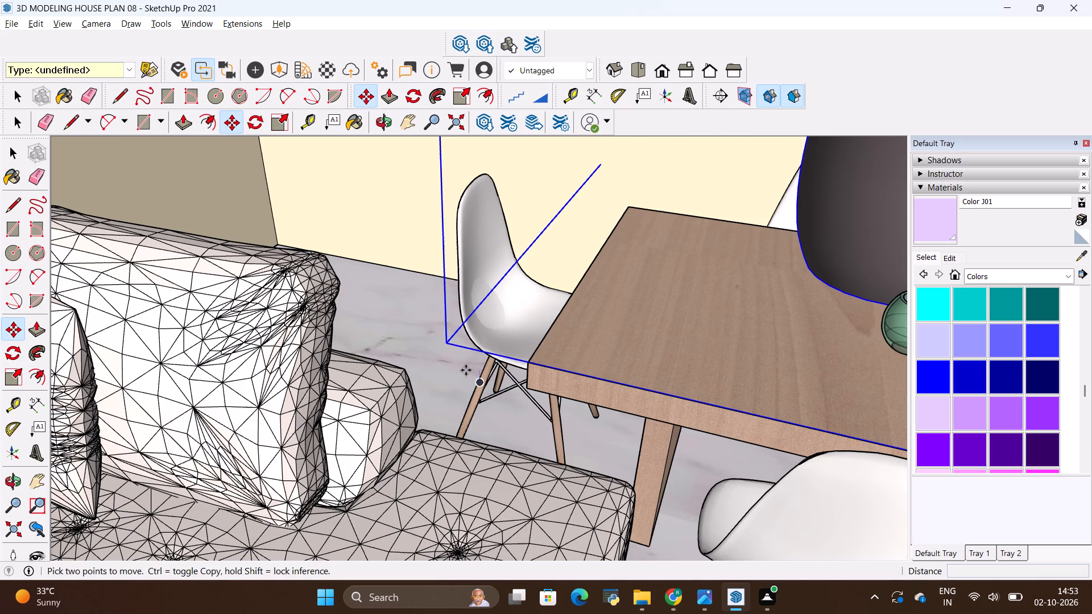
Scale the monstera plant down uniformly to about 0.41 of its size.
{"action": "key", "text": "s"}
{"action": "scroll", "coordinate": [454, 372], "scroll_direction": "down", "scroll_amount": 16}
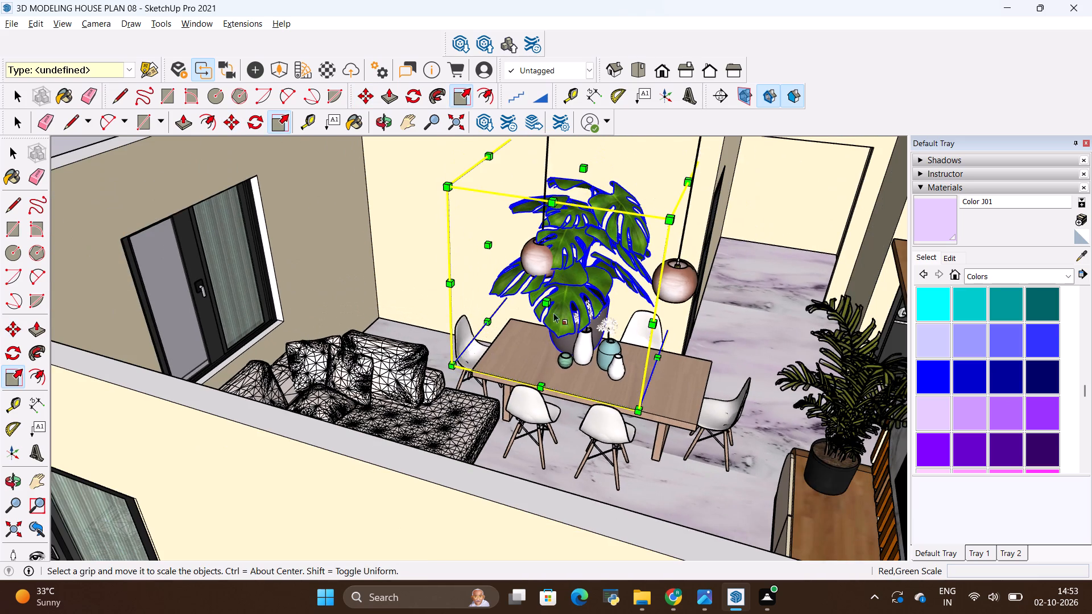
{"action": "left_click", "coordinate": [665, 217]}
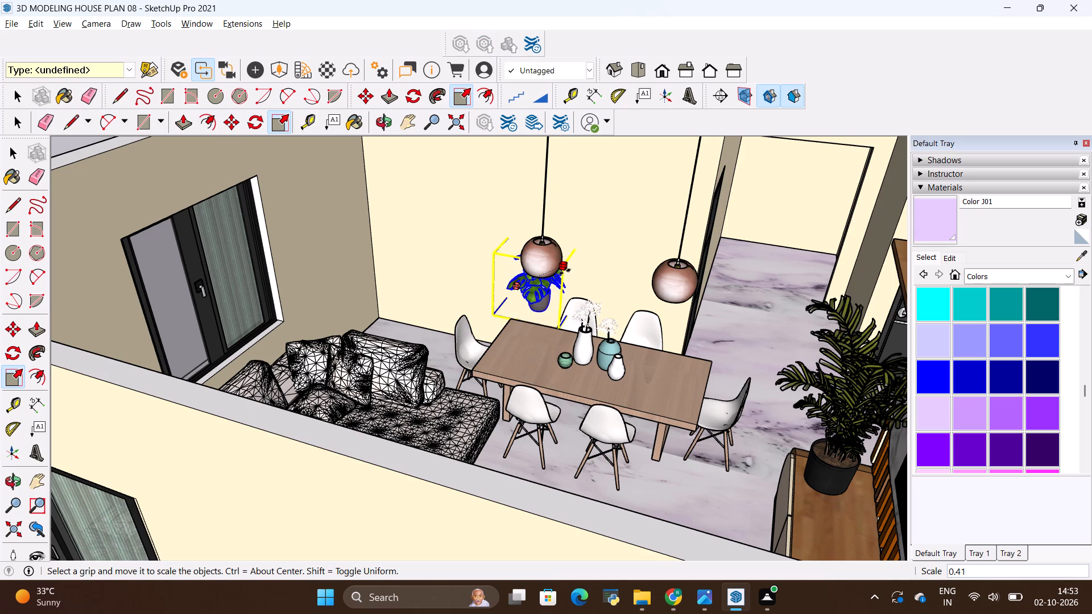
{"action": "left_click", "coordinate": [565, 272]}
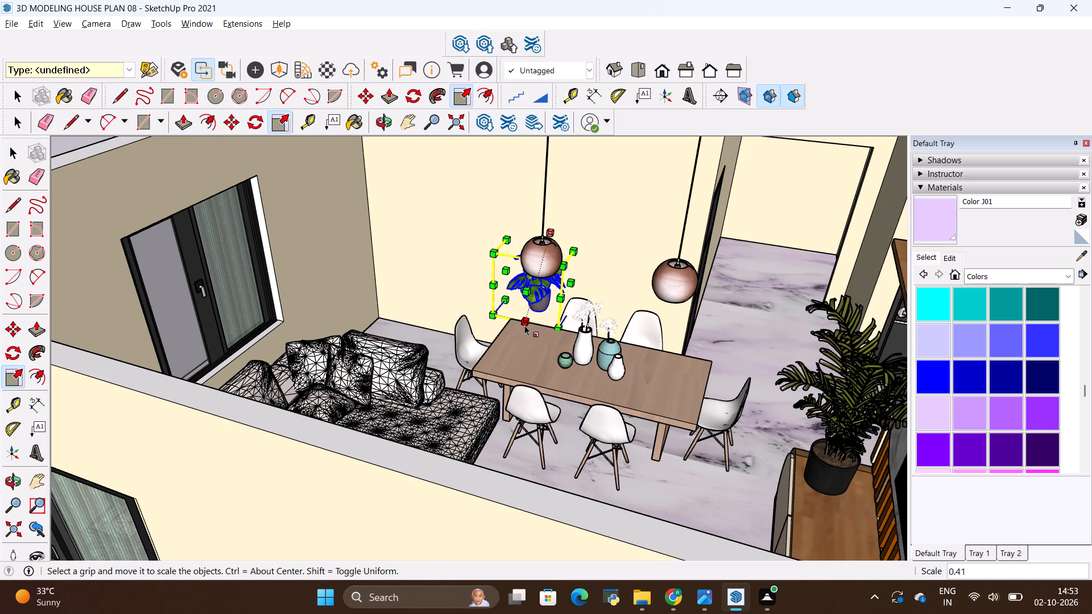
Move the scaled monstera plant so its pot stands on the dining tabletop, at the sofa end beside the vases.
{"action": "key", "text": "m"}
{"action": "left_click", "coordinate": [531, 302]}
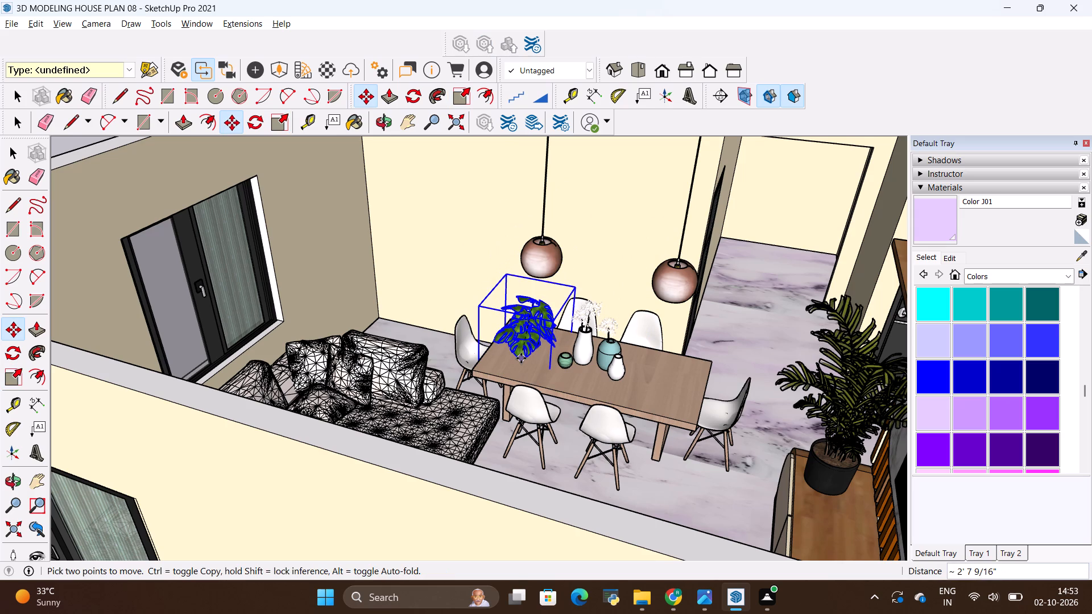
{"action": "middle_click_drag", "start_coordinate": [521, 358], "coordinate": [635, 398]}
{"action": "scroll", "coordinate": [623, 376], "scroll_direction": "up", "scroll_amount": 8}
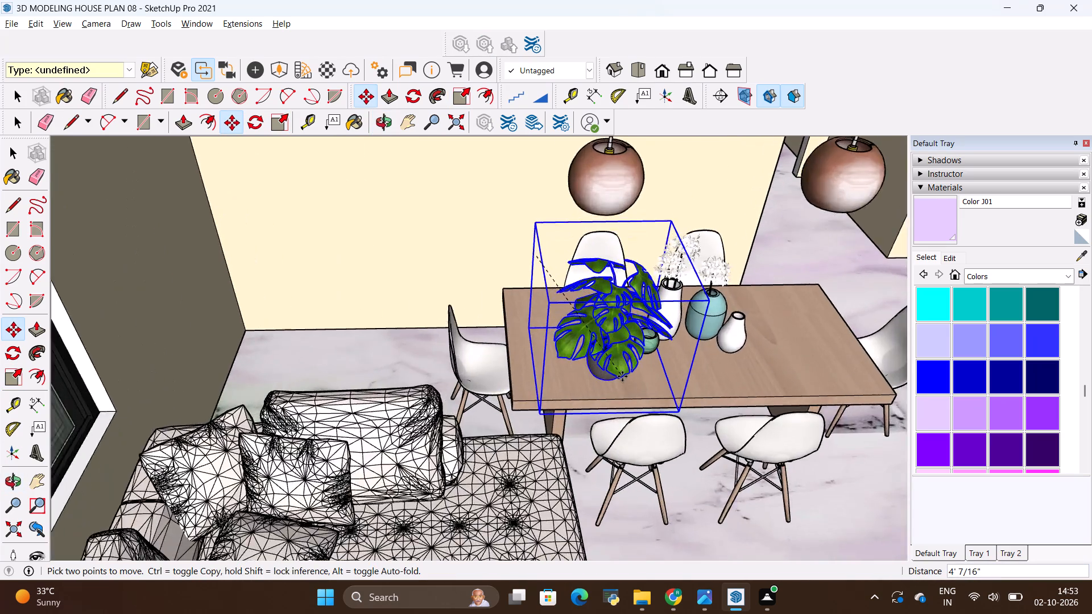
{"action": "scroll", "coordinate": [622, 376], "scroll_direction": "up", "scroll_amount": 5}
{"action": "middle_click_drag", "start_coordinate": [619, 379], "coordinate": [547, 312]}
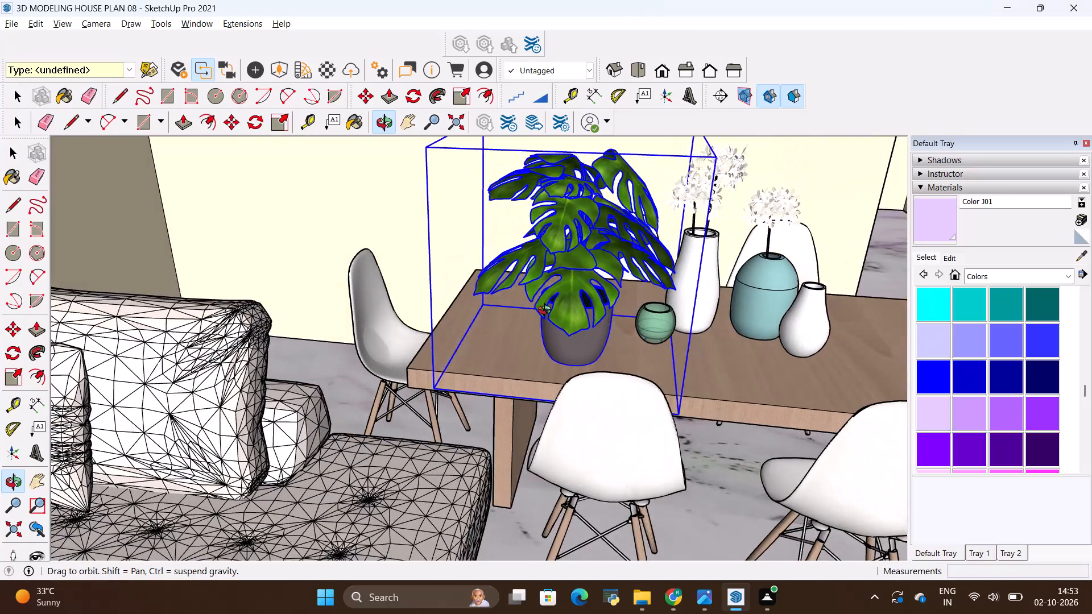
{"action": "middle_click_drag", "start_coordinate": [547, 312], "coordinate": [539, 308]}
{"action": "left_click", "coordinate": [531, 304]}
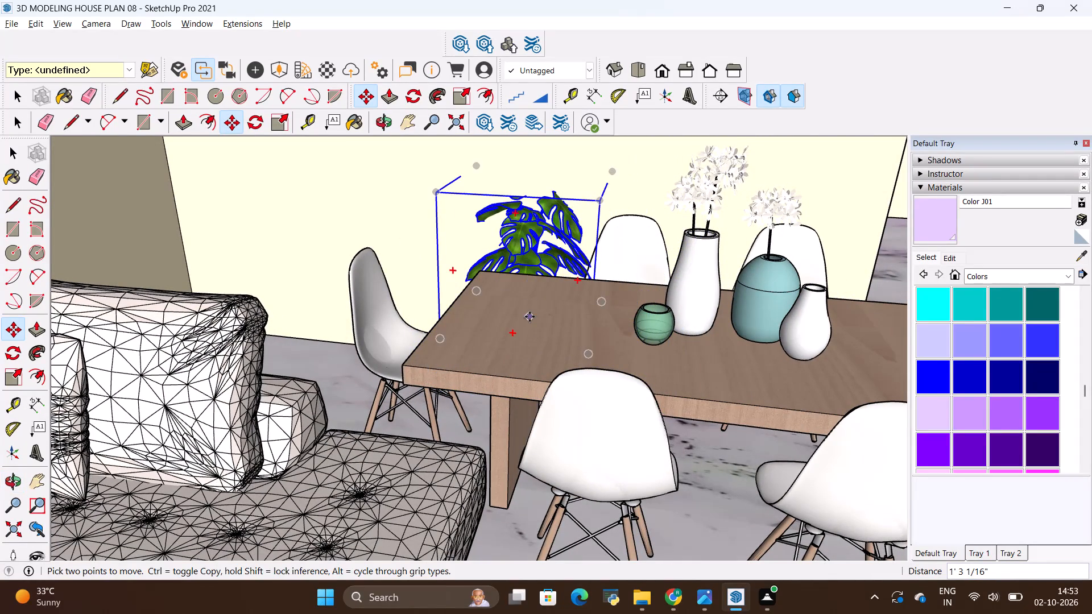
{"action": "left_click", "coordinate": [528, 260]}
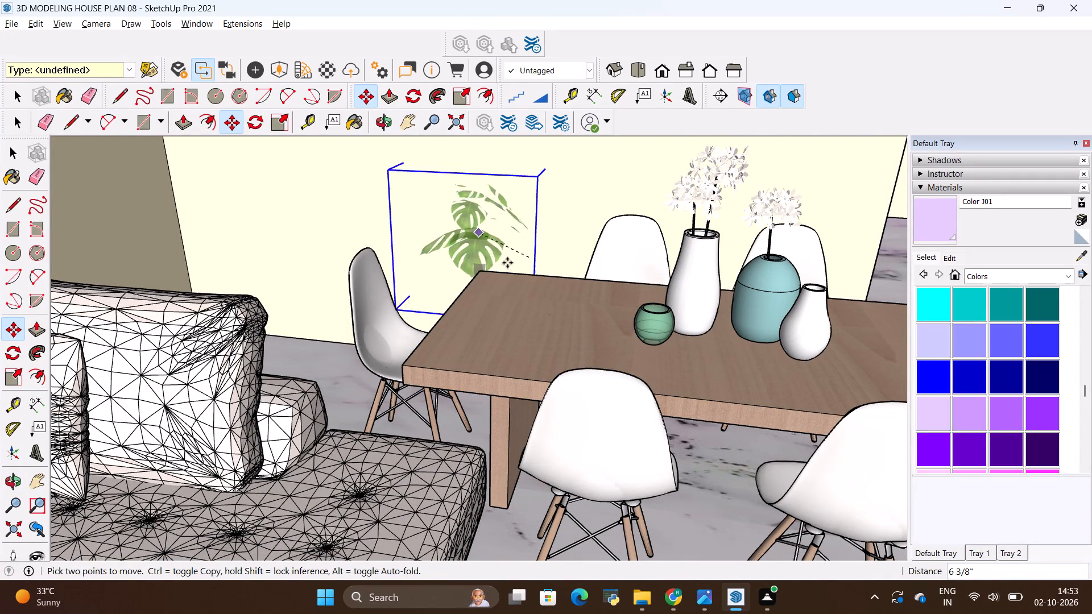
{"action": "left_click", "coordinate": [574, 351]}
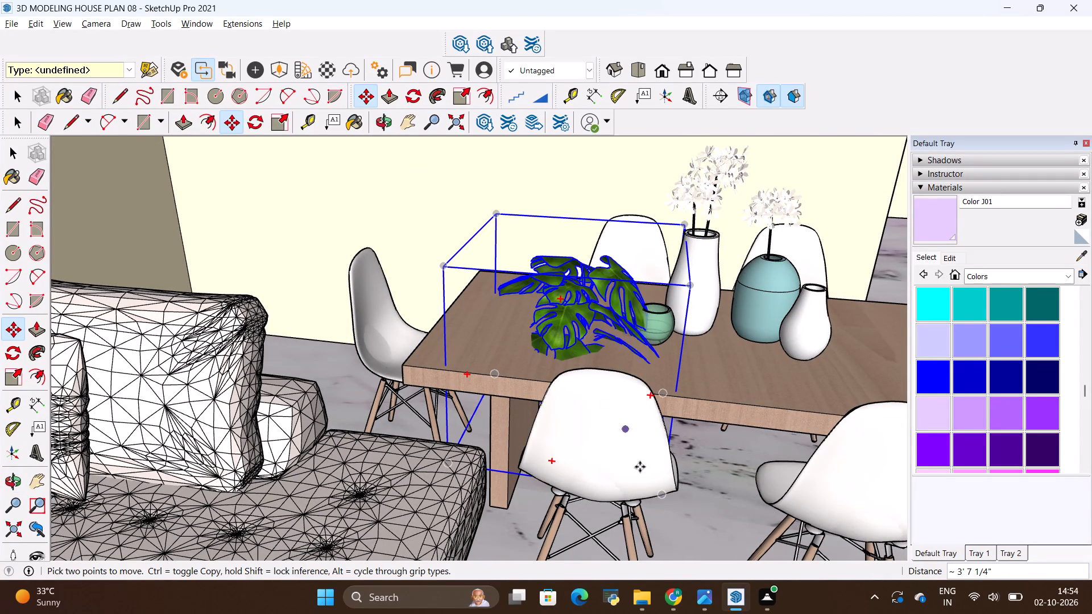
{"action": "left_click", "coordinate": [506, 473]}
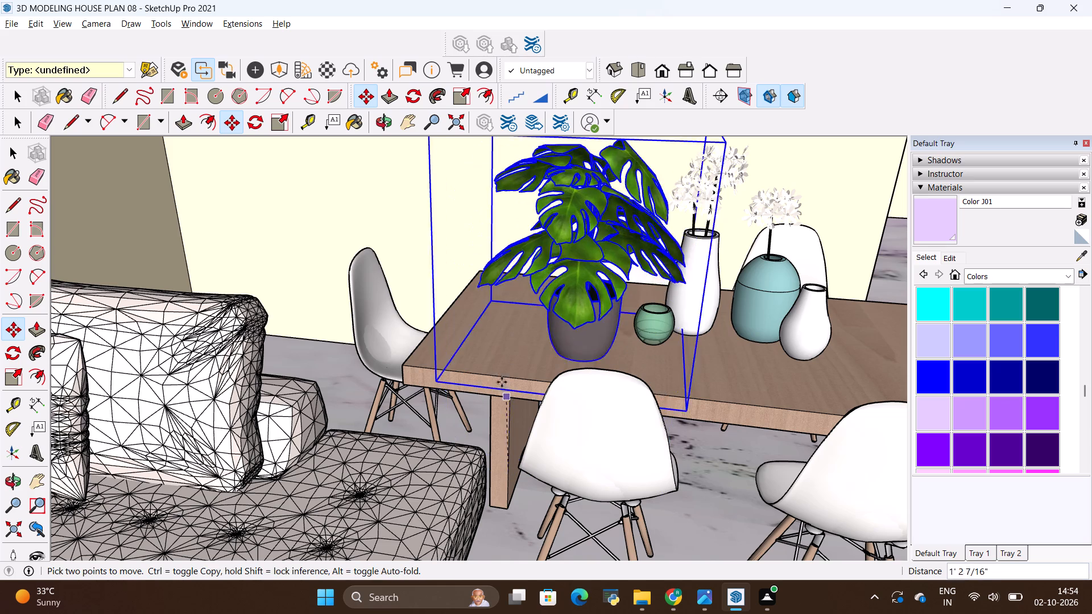
{"action": "left_click", "coordinate": [490, 365]}
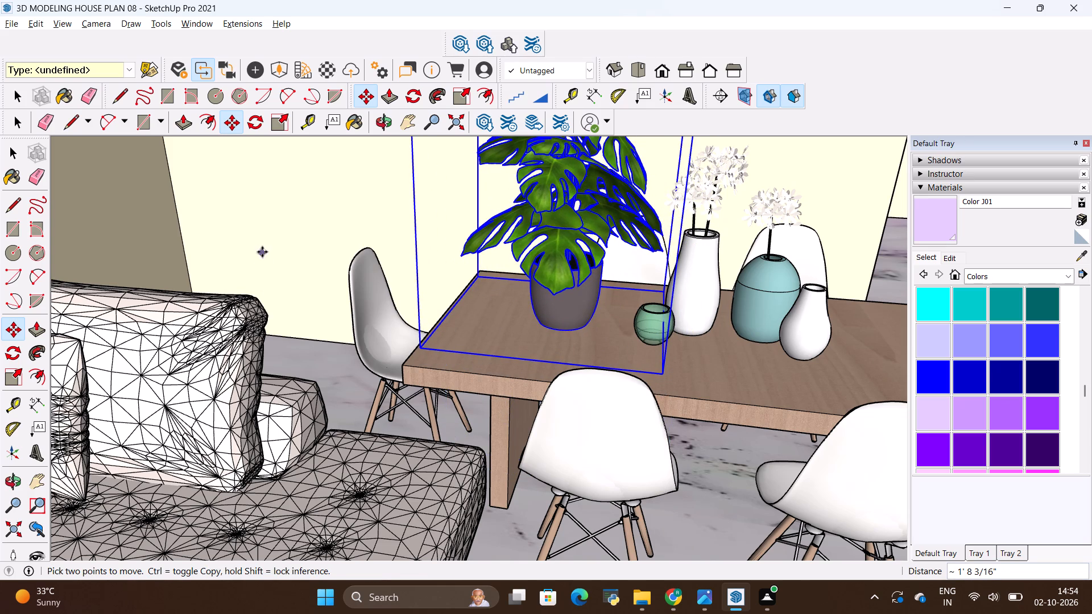
{"action": "key", "text": "space"}
{"action": "left_click", "coordinate": [262, 251]}
Examine the monstera plant on the dining table and review the surrounding dining, living and bedroom areas.
{"action": "scroll", "coordinate": [340, 375], "scroll_direction": "down", "scroll_amount": 9}
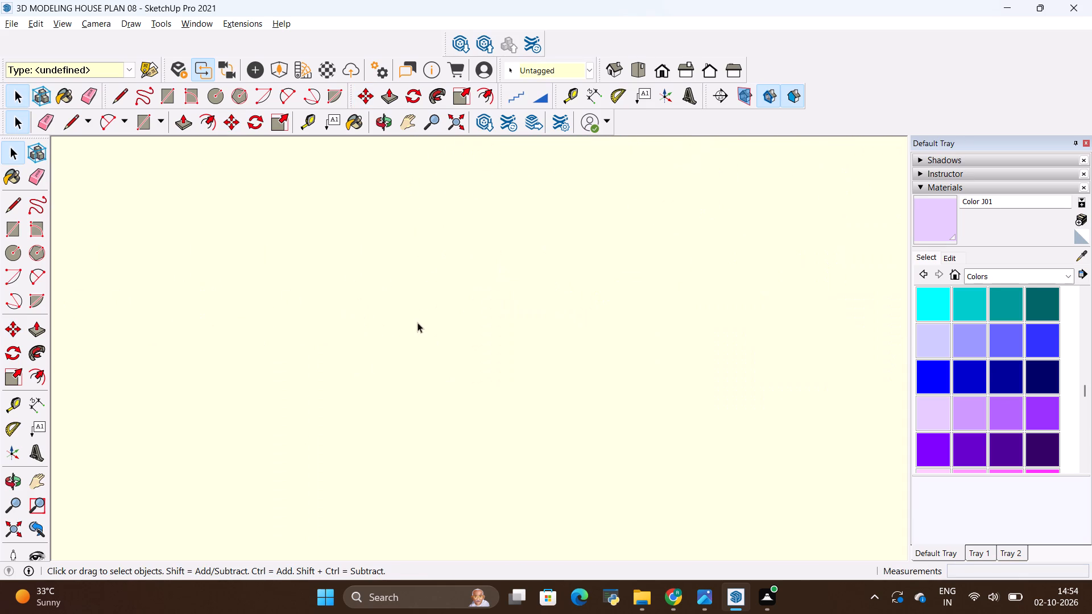
{"action": "scroll", "coordinate": [417, 322], "scroll_direction": "up", "scroll_amount": 20}
{"action": "scroll", "coordinate": [417, 322], "scroll_direction": "up", "scroll_amount": 9}
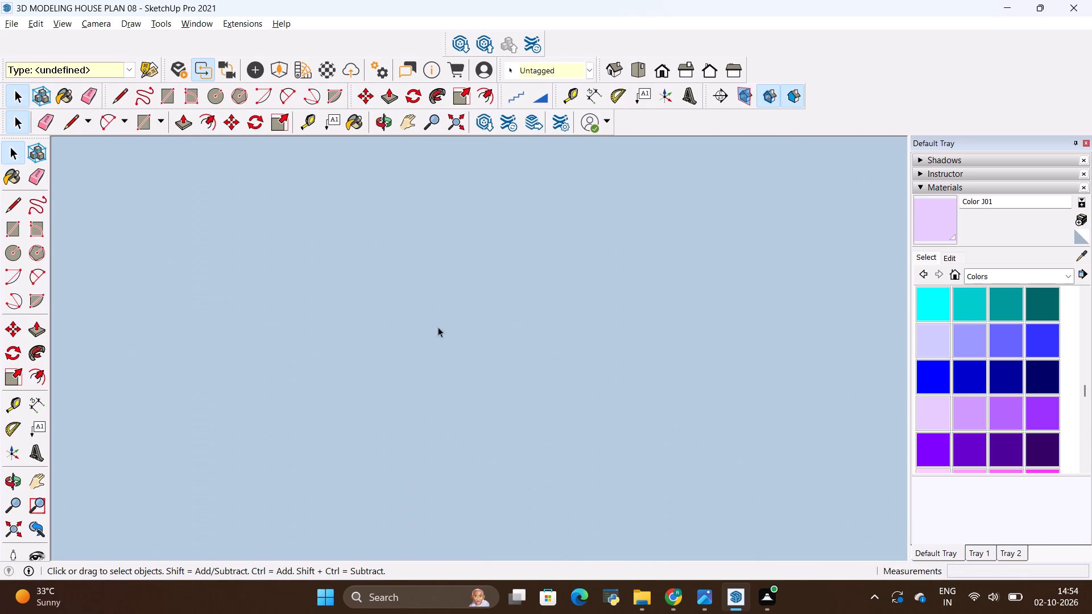
{"action": "scroll", "coordinate": [453, 468], "scroll_direction": "down", "scroll_amount": 6}
{"action": "scroll", "coordinate": [423, 372], "scroll_direction": "down", "scroll_amount": 13}
{"action": "scroll", "coordinate": [449, 342], "scroll_direction": "down", "scroll_amount": 10}
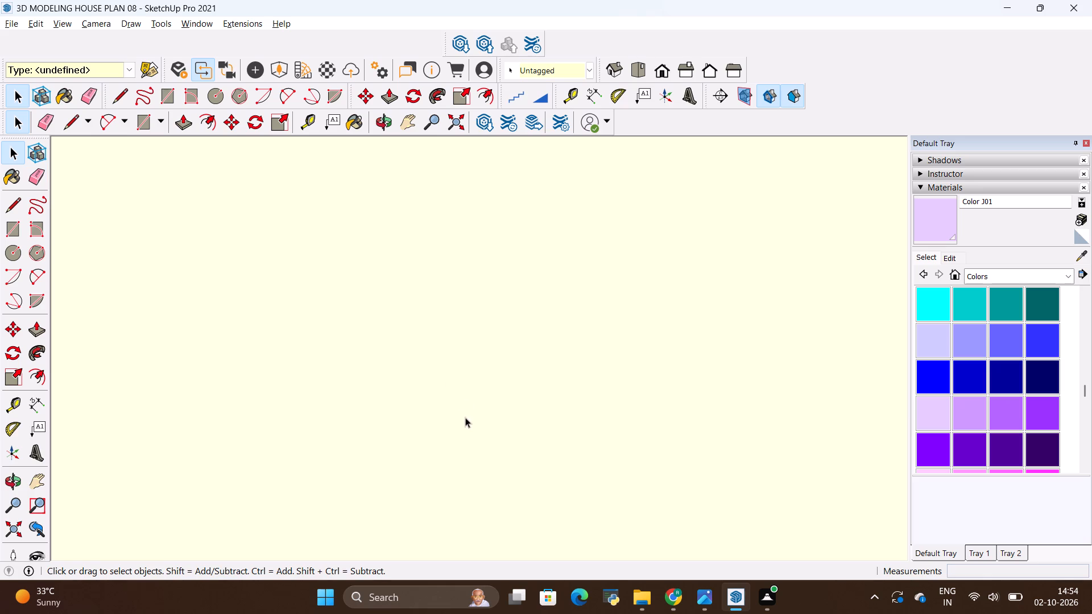
{"action": "scroll", "coordinate": [465, 417], "scroll_direction": "down", "scroll_amount": 3}
{"action": "scroll", "coordinate": [479, 360], "scroll_direction": "up", "scroll_amount": 2}
{"action": "scroll", "coordinate": [481, 339], "scroll_direction": "down", "scroll_amount": 15}
{"action": "scroll", "coordinate": [535, 421], "scroll_direction": "down", "scroll_amount": 14}
{"action": "scroll", "coordinate": [568, 569], "scroll_direction": "up", "scroll_amount": 1}
{"action": "scroll", "coordinate": [586, 408], "scroll_direction": "down", "scroll_amount": 11}
{"action": "scroll", "coordinate": [600, 420], "scroll_direction": "up", "scroll_amount": 1}
{"action": "scroll", "coordinate": [596, 410], "scroll_direction": "down", "scroll_amount": 18}
{"action": "scroll", "coordinate": [518, 371], "scroll_direction": "down", "scroll_amount": 20}
{"action": "scroll", "coordinate": [518, 371], "scroll_direction": "down", "scroll_amount": 5}
{"action": "scroll", "coordinate": [520, 342], "scroll_direction": "down", "scroll_amount": 20}
{"action": "scroll", "coordinate": [520, 342], "scroll_direction": "down", "scroll_amount": 11}
{"action": "scroll", "coordinate": [504, 279], "scroll_direction": "up", "scroll_amount": 1}
{"action": "scroll", "coordinate": [504, 276], "scroll_direction": "down", "scroll_amount": 20}
{"action": "scroll", "coordinate": [504, 276], "scroll_direction": "down", "scroll_amount": 3}
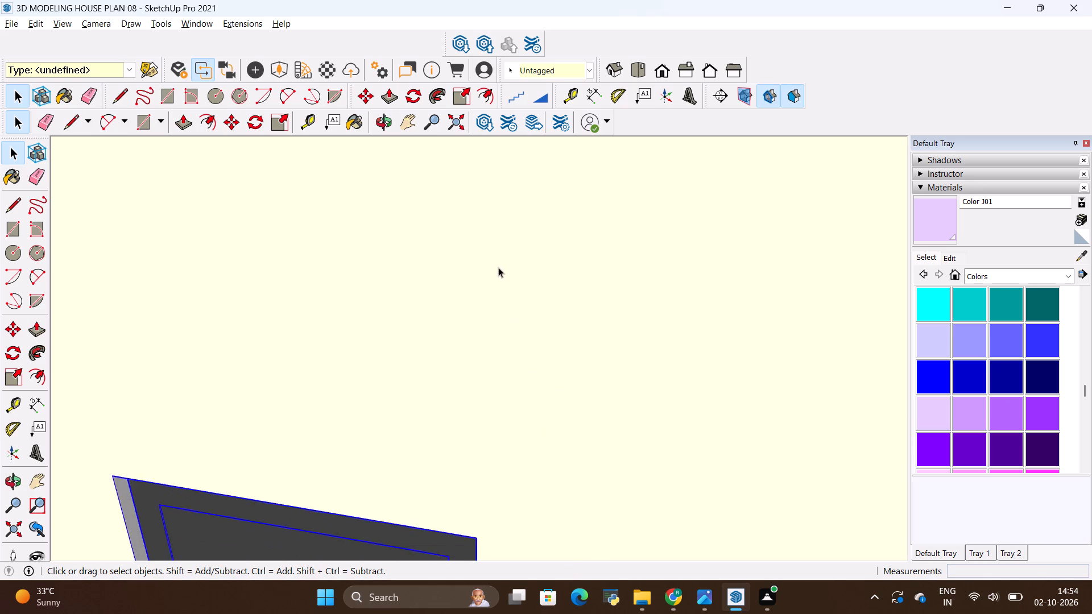
{"action": "scroll", "coordinate": [501, 268], "scroll_direction": "down", "scroll_amount": 2}
{"action": "middle_click_drag", "start_coordinate": [442, 182], "coordinate": [528, 444], "text": "shift"}
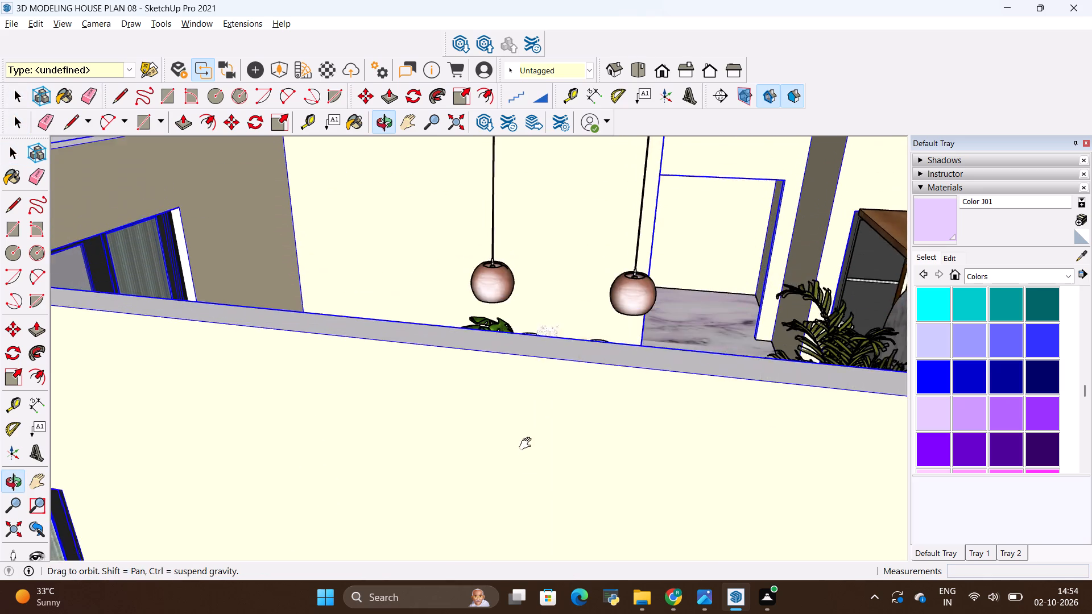
{"action": "middle_click_drag", "start_coordinate": [528, 444], "coordinate": [537, 496], "text": "shift"}
{"action": "scroll", "coordinate": [548, 355], "scroll_direction": "up", "scroll_amount": 6}
{"action": "middle_click_drag", "start_coordinate": [532, 410], "coordinate": [421, 416]}
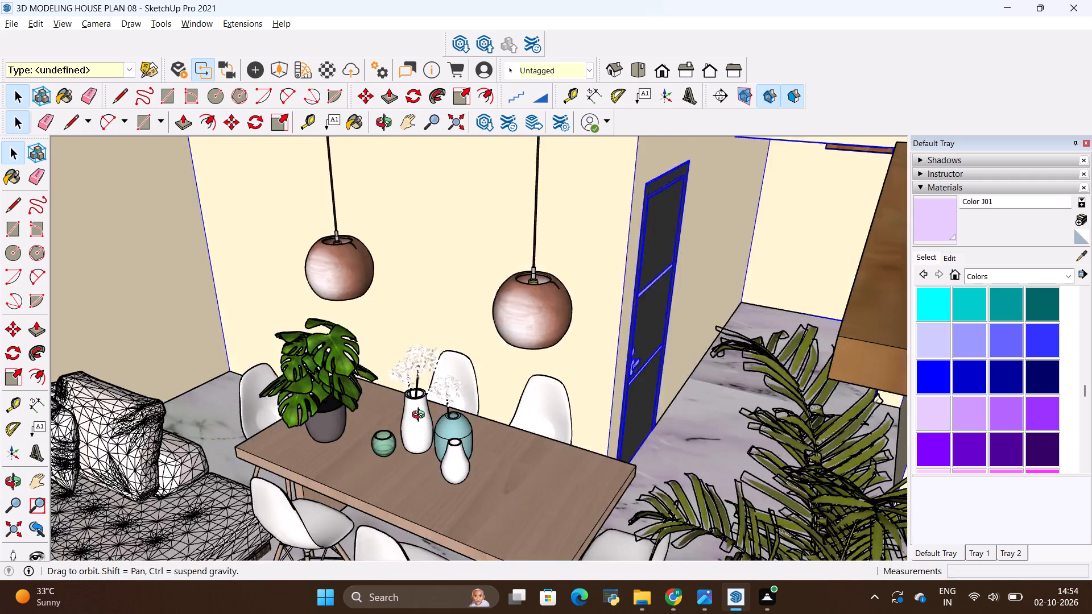
{"action": "middle_click_drag", "start_coordinate": [421, 416], "coordinate": [417, 416]}
{"action": "middle_click_drag", "start_coordinate": [403, 396], "coordinate": [585, 529]}
{"action": "scroll", "coordinate": [591, 460], "scroll_direction": "down", "scroll_amount": 6}
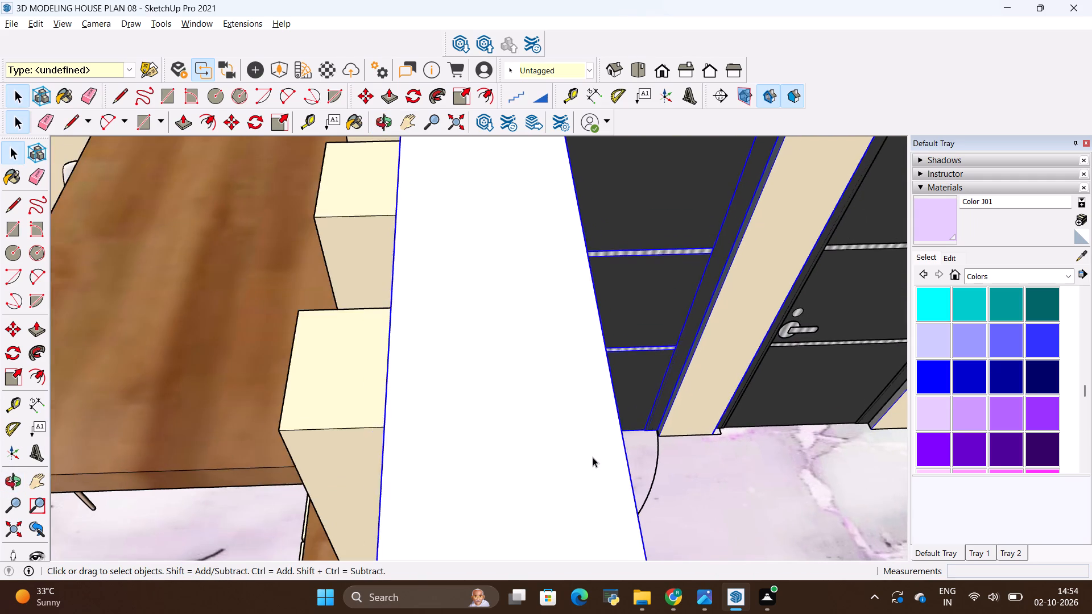
{"action": "scroll", "coordinate": [593, 457], "scroll_direction": "down", "scroll_amount": 20}
{"action": "scroll", "coordinate": [593, 457], "scroll_direction": "down", "scroll_amount": 15}
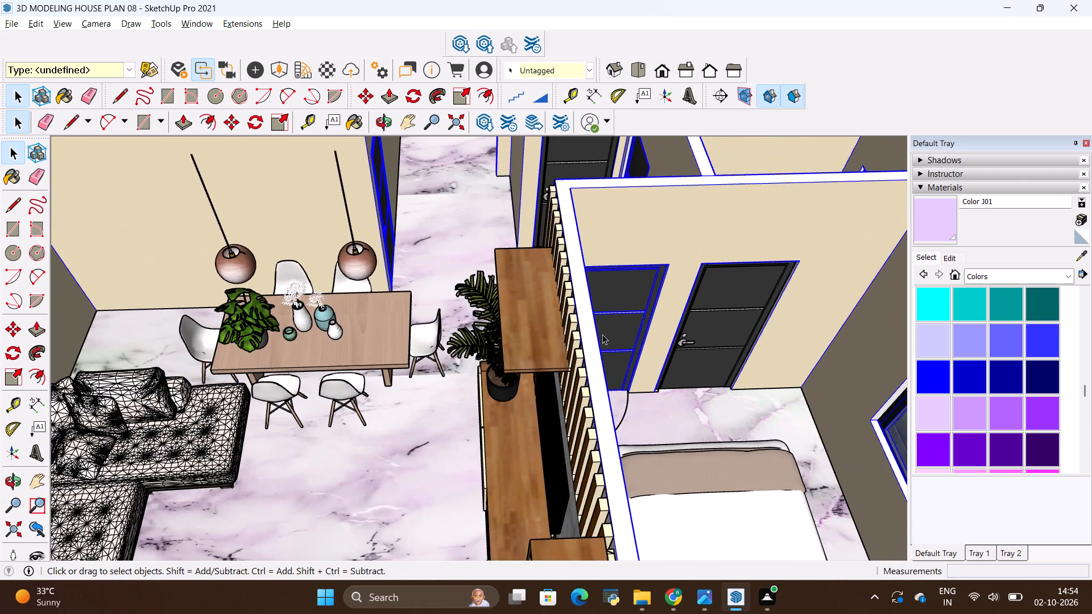
Examine the furnished dining and living area, kitchen, corridor and bedrooms from several angles and distances.
{"action": "scroll", "coordinate": [602, 334], "scroll_direction": "down", "scroll_amount": 6}
{"action": "scroll", "coordinate": [305, 267], "scroll_direction": "up", "scroll_amount": 5}
{"action": "middle_click_drag", "start_coordinate": [548, 386], "coordinate": [559, 338]}
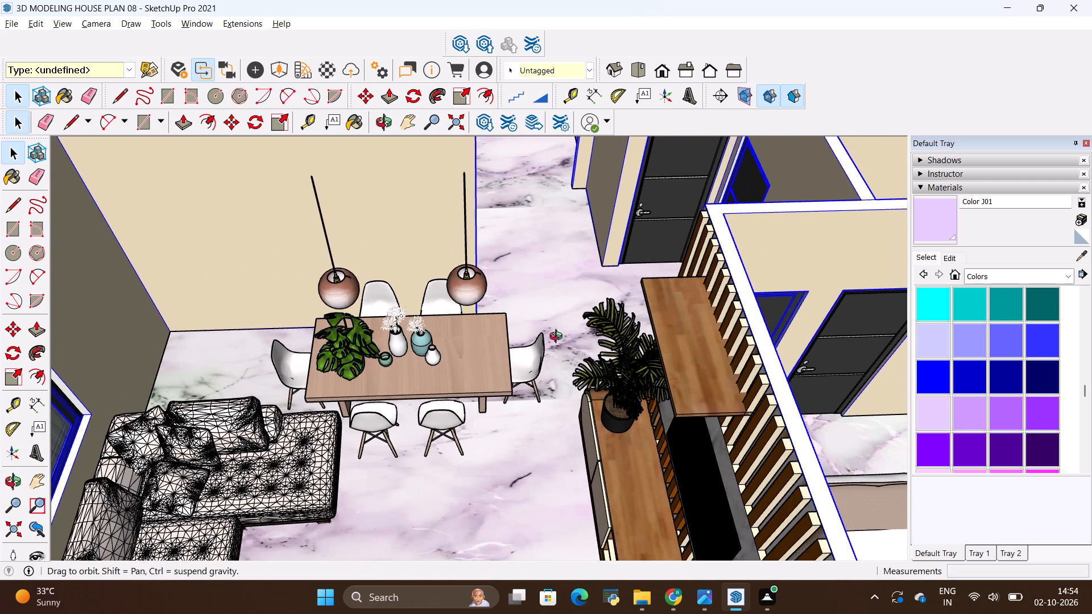
{"action": "middle_click_drag", "start_coordinate": [559, 338], "coordinate": [562, 346]}
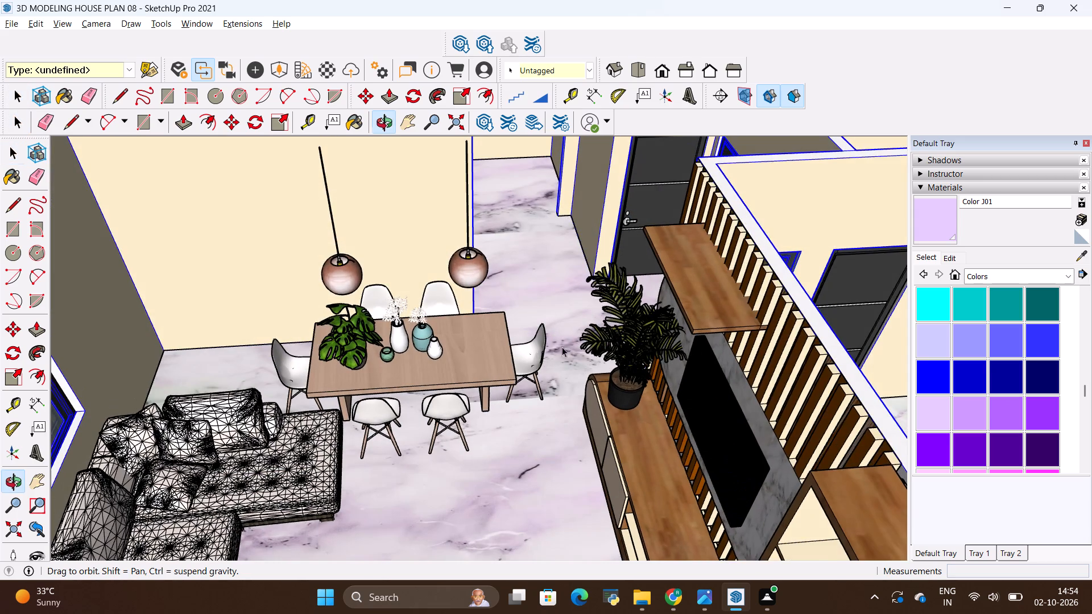
{"action": "scroll", "coordinate": [537, 346], "scroll_direction": "down", "scroll_amount": 11}
{"action": "middle_click_drag", "start_coordinate": [604, 399], "coordinate": [528, 416]}
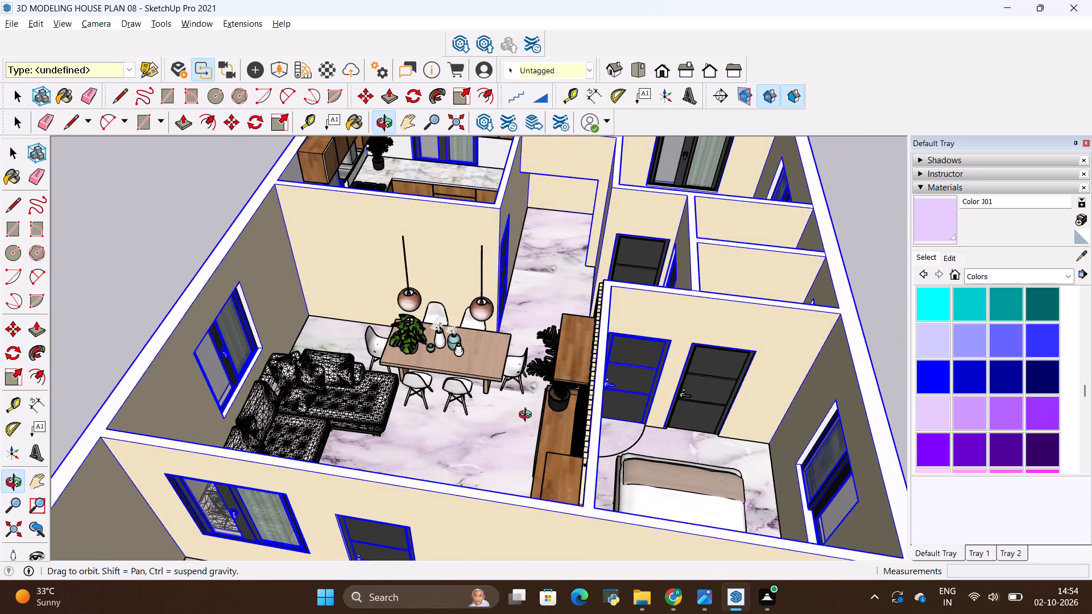
{"action": "middle_click_drag", "start_coordinate": [528, 416], "coordinate": [524, 414]}
{"action": "scroll", "coordinate": [354, 171], "scroll_direction": "up", "scroll_amount": 4}
{"action": "middle_click_drag", "start_coordinate": [462, 298], "coordinate": [536, 257]}
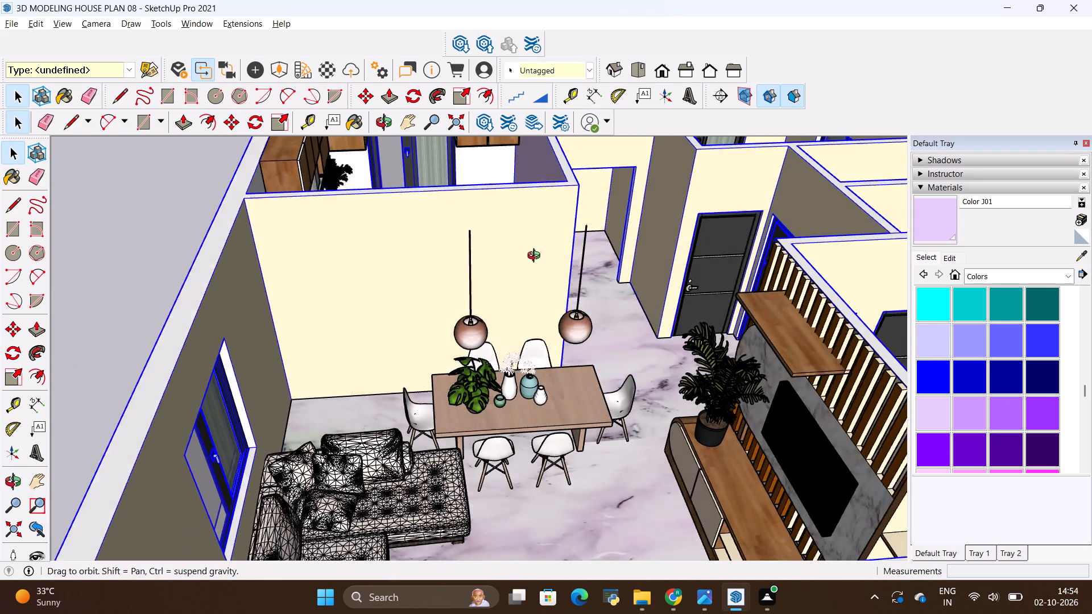
{"action": "middle_click_drag", "start_coordinate": [536, 257], "coordinate": [520, 249]}
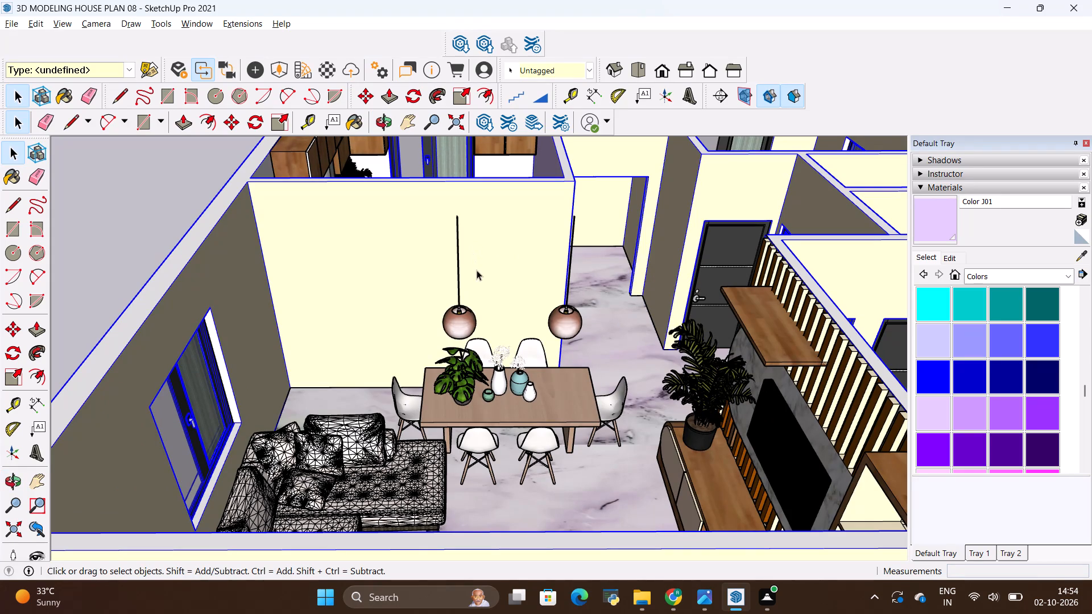
{"action": "scroll", "coordinate": [436, 405], "scroll_direction": "down", "scroll_amount": 5}
{"action": "scroll", "coordinate": [429, 233], "scroll_direction": "down", "scroll_amount": 5}
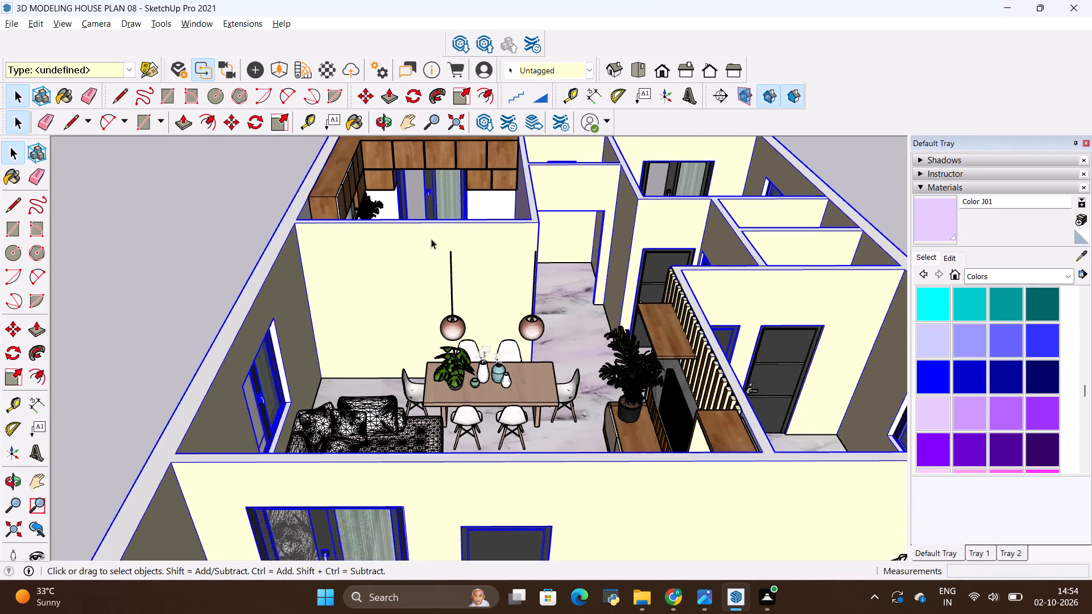
{"action": "scroll", "coordinate": [441, 275], "scroll_direction": "down", "scroll_amount": 5}
{"action": "middle_click_drag", "start_coordinate": [245, 298], "coordinate": [576, 519]}
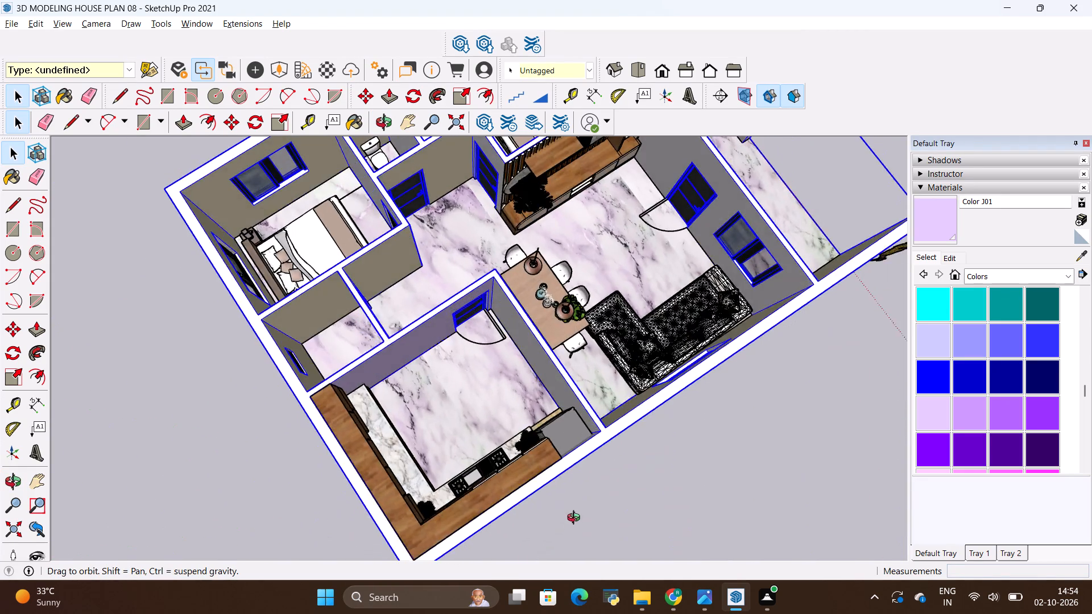
{"action": "middle_click_drag", "start_coordinate": [576, 519], "coordinate": [184, 333]}
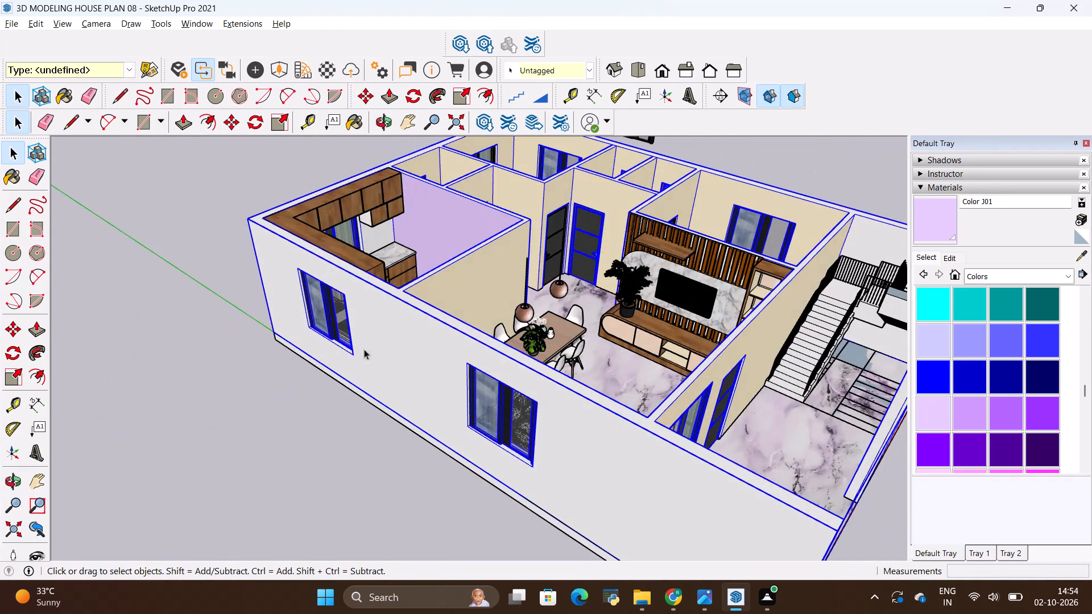
{"action": "middle_click_drag", "start_coordinate": [632, 399], "coordinate": [357, 405]}
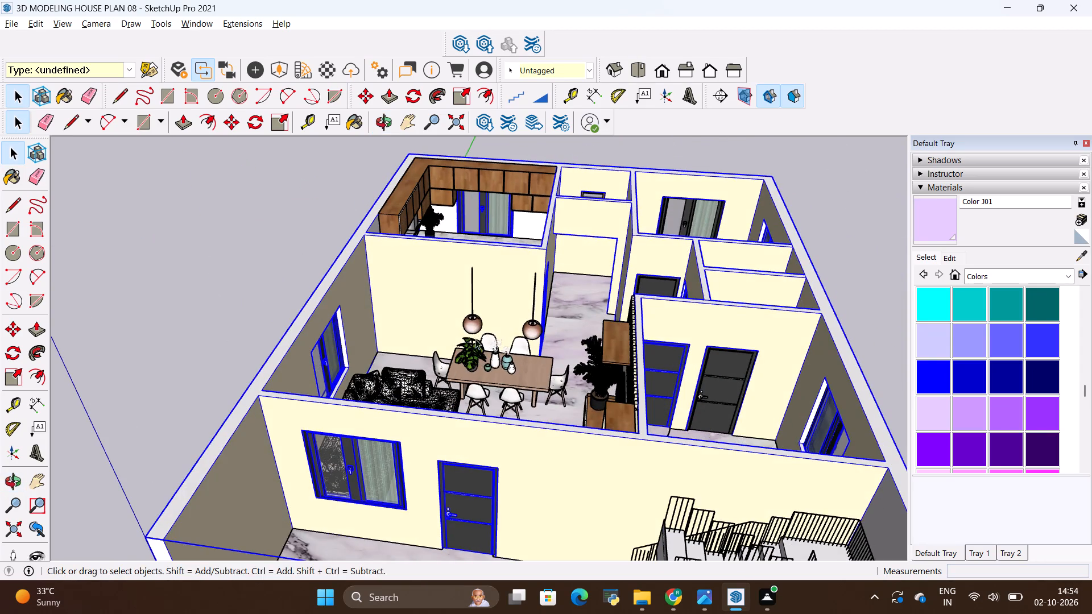
{"action": "middle_click_drag", "start_coordinate": [502, 336], "coordinate": [444, 409]}
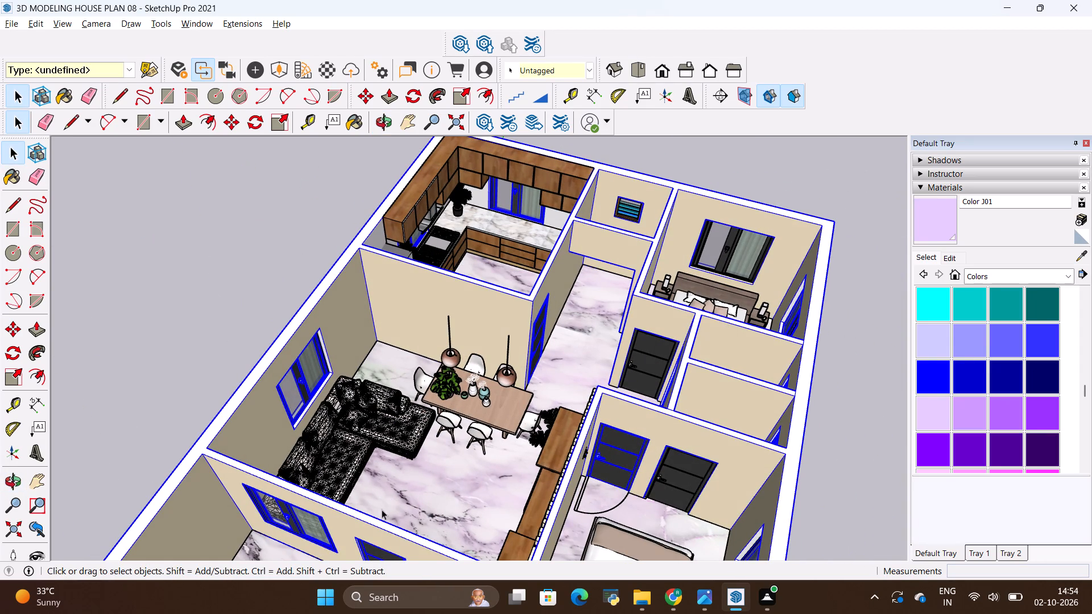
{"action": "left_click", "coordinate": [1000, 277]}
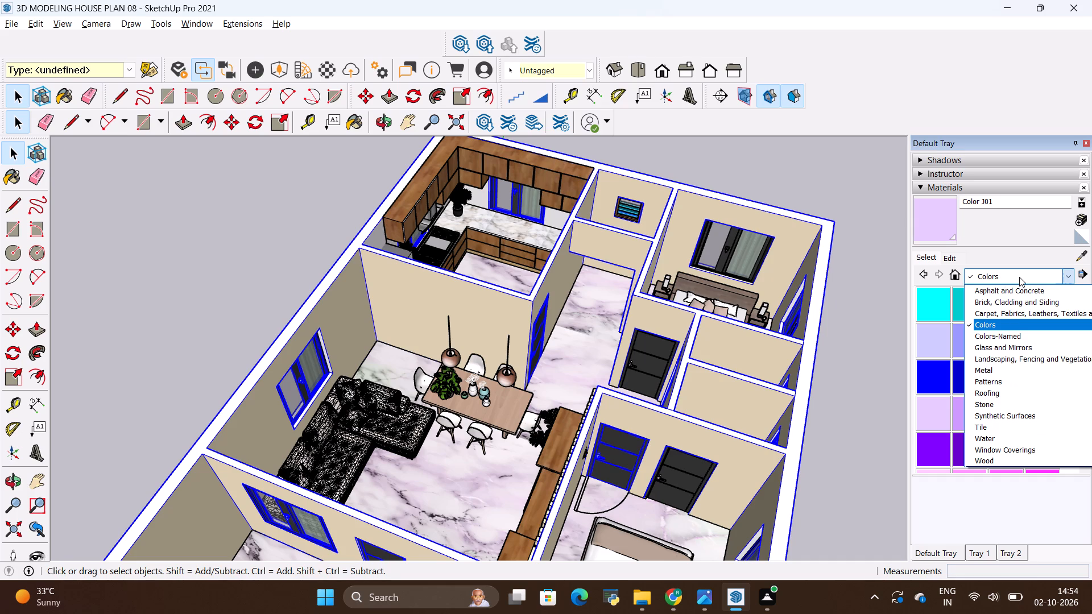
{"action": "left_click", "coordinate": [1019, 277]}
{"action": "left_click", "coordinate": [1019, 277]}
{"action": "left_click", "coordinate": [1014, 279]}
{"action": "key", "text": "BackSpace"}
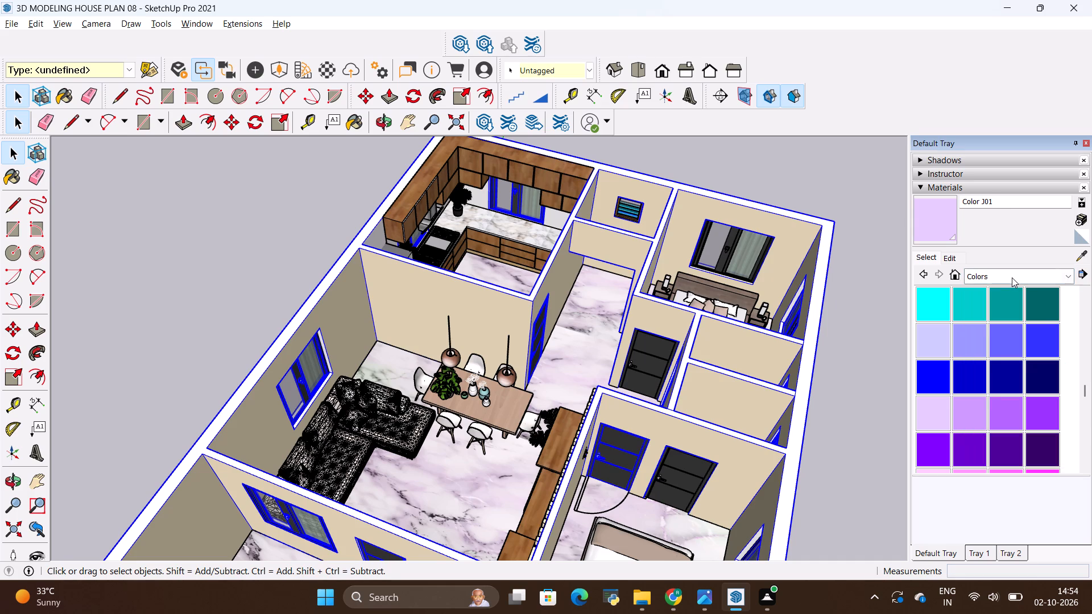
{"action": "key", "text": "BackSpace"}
Import the KARE 79142 Side Table Matchstick Copper model from the Downloads folder and place it on the living room floor near the sofa.
{"action": "scroll", "coordinate": [473, 375], "scroll_direction": "up", "scroll_amount": 3}
{"action": "scroll", "coordinate": [452, 319], "scroll_direction": "down", "scroll_amount": 6}
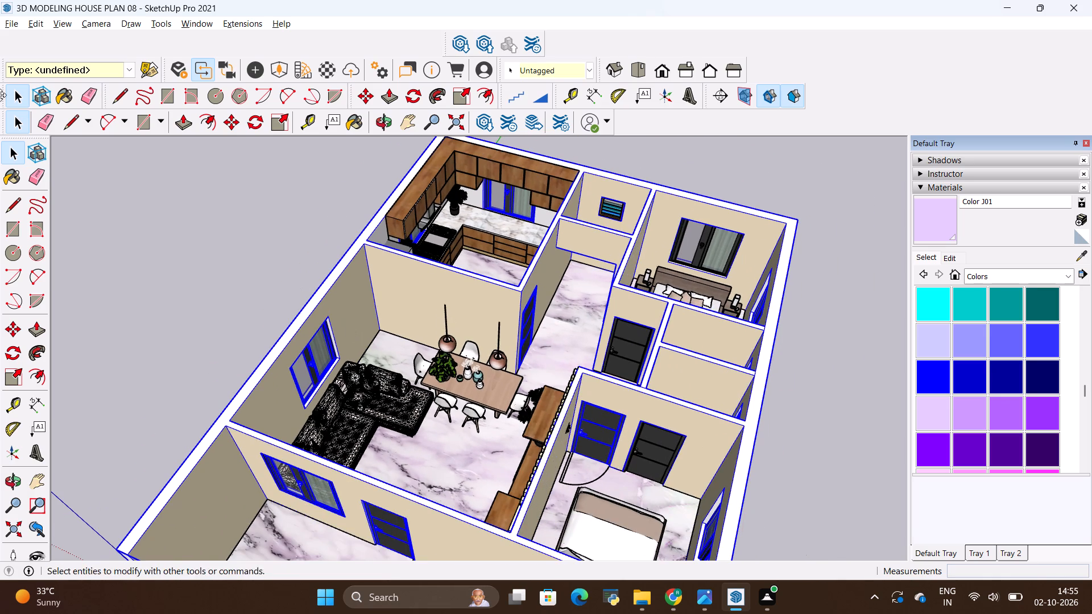
{"action": "left_click", "coordinate": [5, 21]}
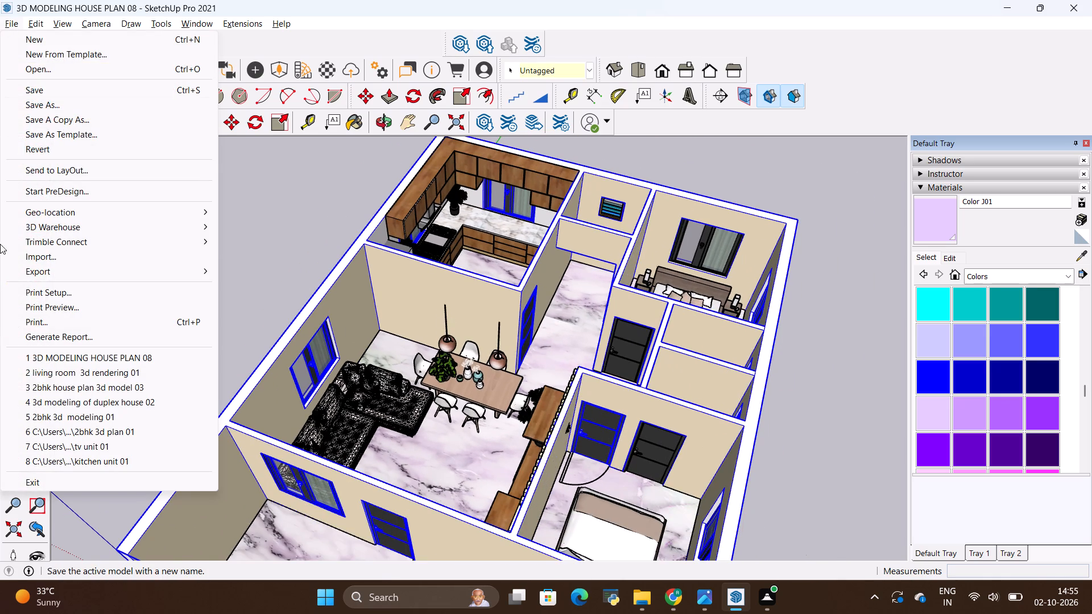
{"action": "left_click", "coordinate": [23, 256]}
{"action": "scroll", "coordinate": [221, 241], "scroll_direction": "down", "scroll_amount": 9}
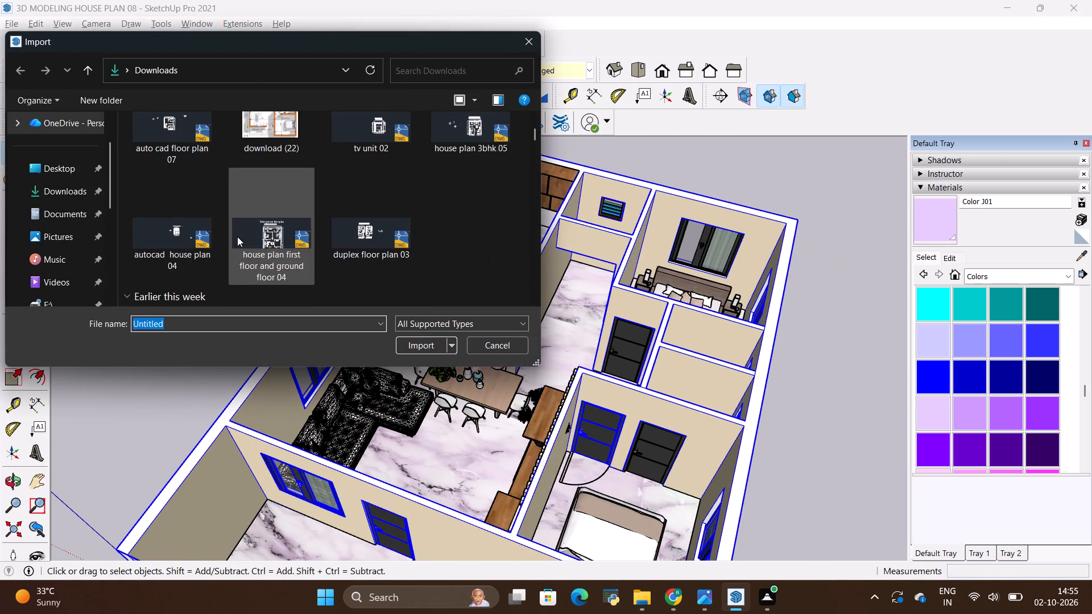
{"action": "scroll", "coordinate": [237, 237], "scroll_direction": "down", "scroll_amount": 17}
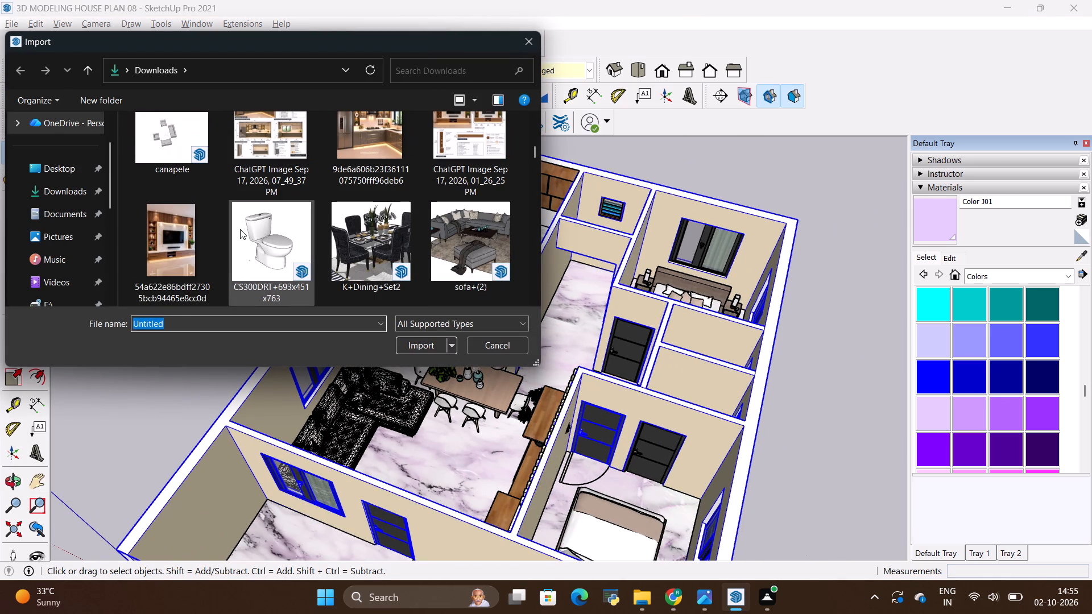
{"action": "scroll", "coordinate": [240, 229], "scroll_direction": "up", "scroll_amount": 2}
{"action": "scroll", "coordinate": [240, 229], "scroll_direction": "down", "scroll_amount": 2}
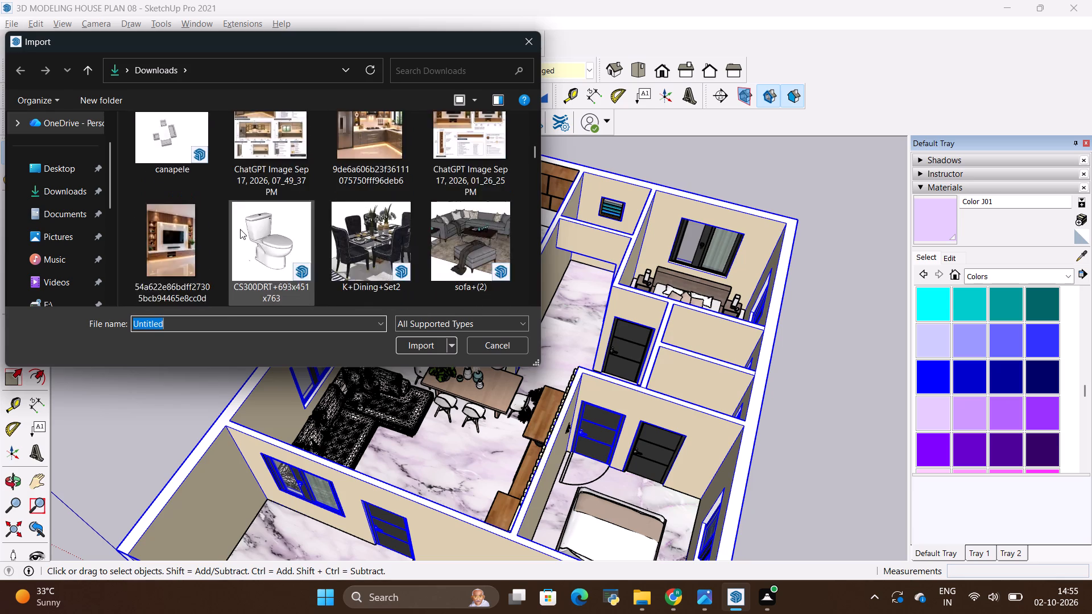
{"action": "scroll", "coordinate": [240, 229], "scroll_direction": "down", "scroll_amount": 4}
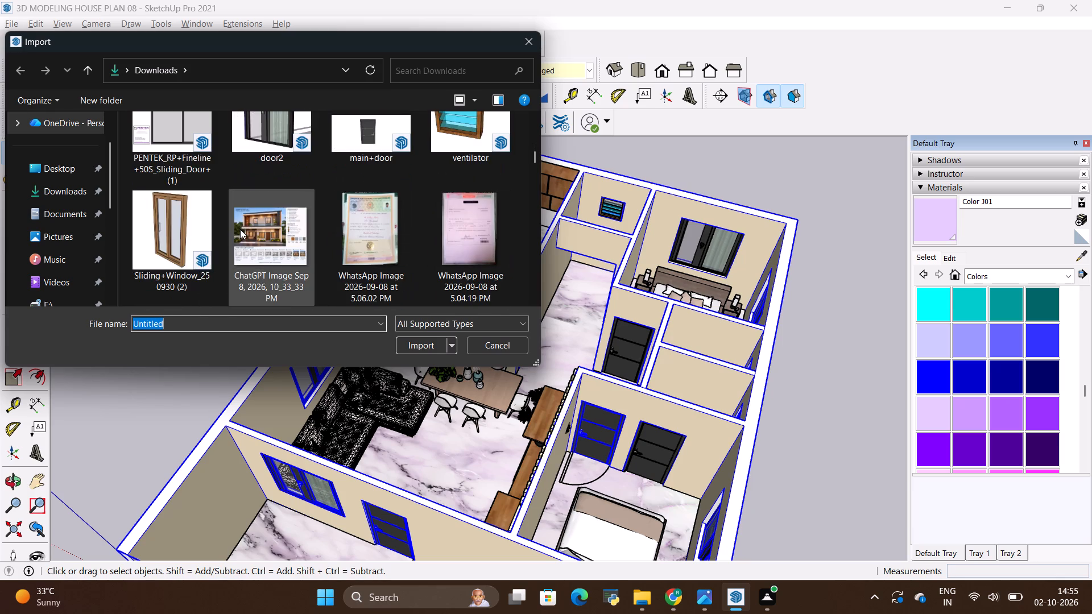
{"action": "scroll", "coordinate": [240, 229], "scroll_direction": "down", "scroll_amount": 8}
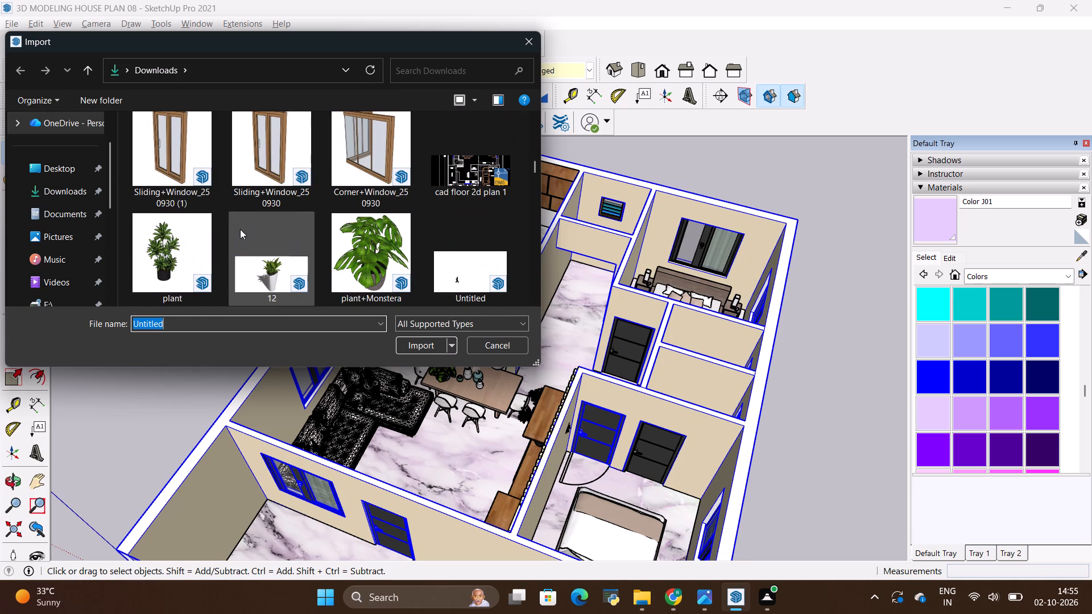
{"action": "scroll", "coordinate": [240, 229], "scroll_direction": "up", "scroll_amount": 1}
{"action": "scroll", "coordinate": [240, 229], "scroll_direction": "down", "scroll_amount": 3}
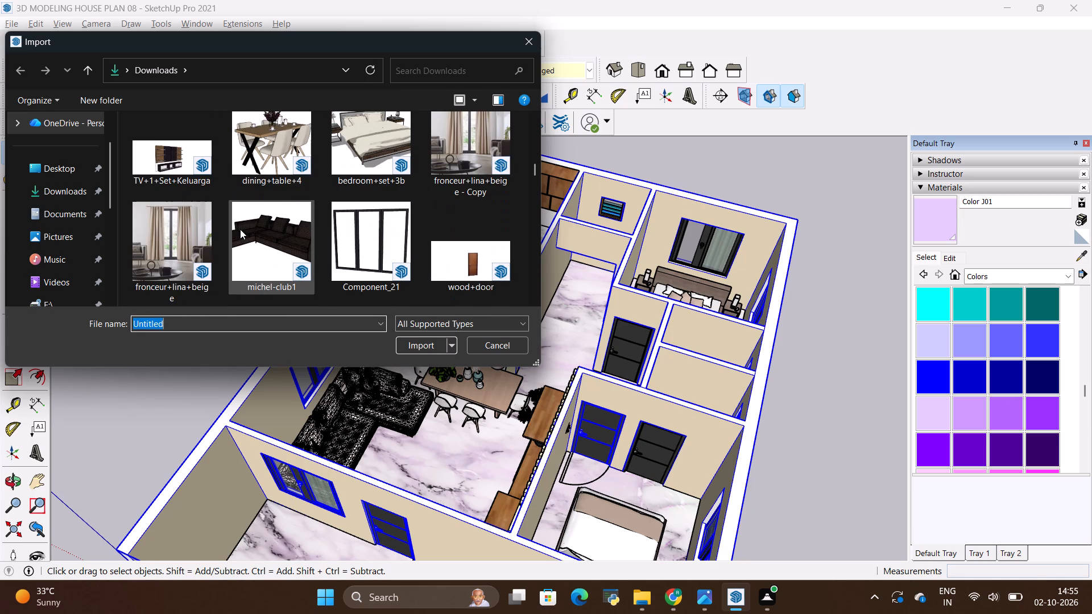
{"action": "scroll", "coordinate": [240, 229], "scroll_direction": "up", "scroll_amount": 2}
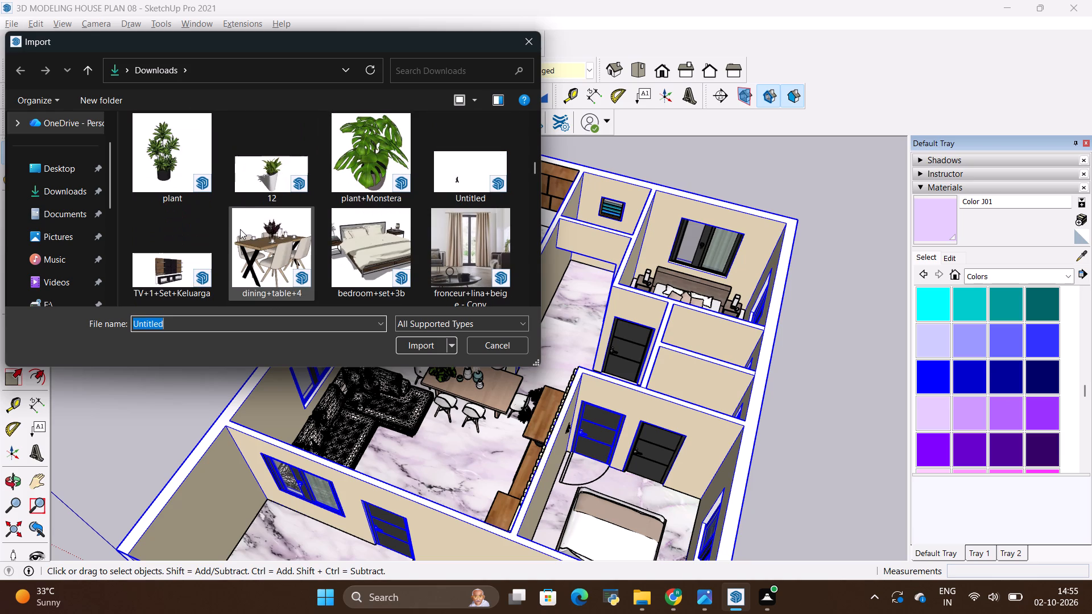
{"action": "scroll", "coordinate": [240, 229], "scroll_direction": "up", "scroll_amount": 1}
{"action": "scroll", "coordinate": [240, 229], "scroll_direction": "down", "scroll_amount": 3}
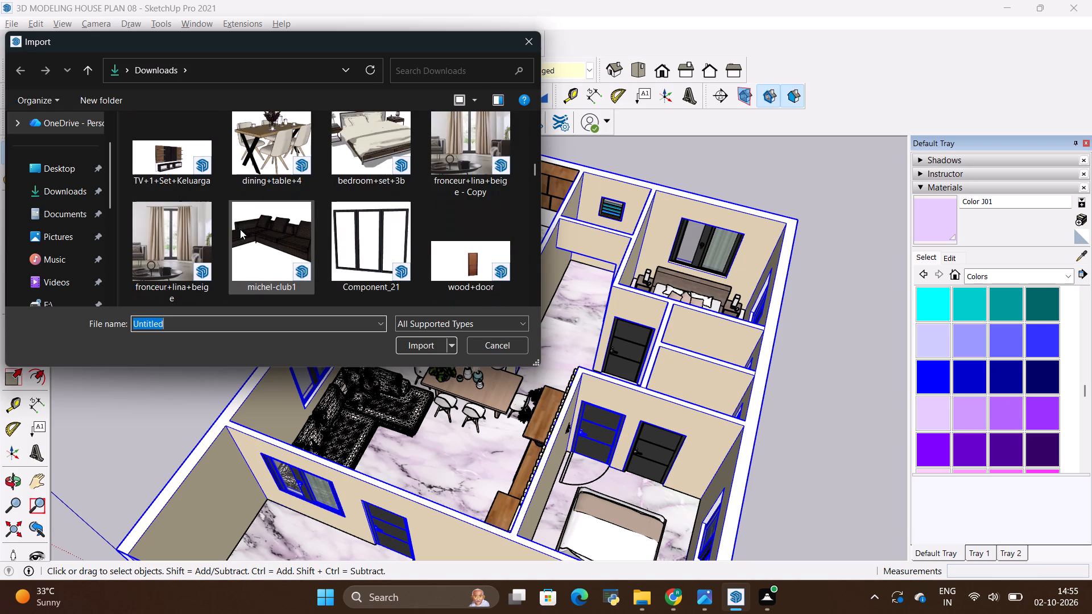
{"action": "scroll", "coordinate": [240, 229], "scroll_direction": "down", "scroll_amount": 1}
{"action": "scroll", "coordinate": [240, 229], "scroll_direction": "up", "scroll_amount": 2}
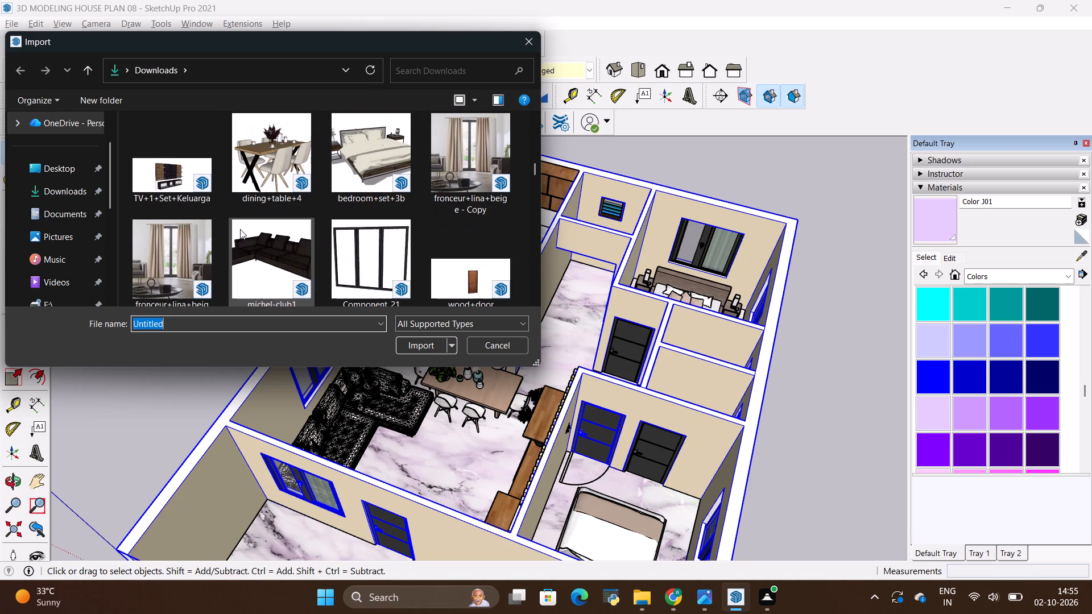
{"action": "scroll", "coordinate": [240, 229], "scroll_direction": "down", "scroll_amount": 3}
{"action": "scroll", "coordinate": [240, 229], "scroll_direction": "up", "scroll_amount": 3}
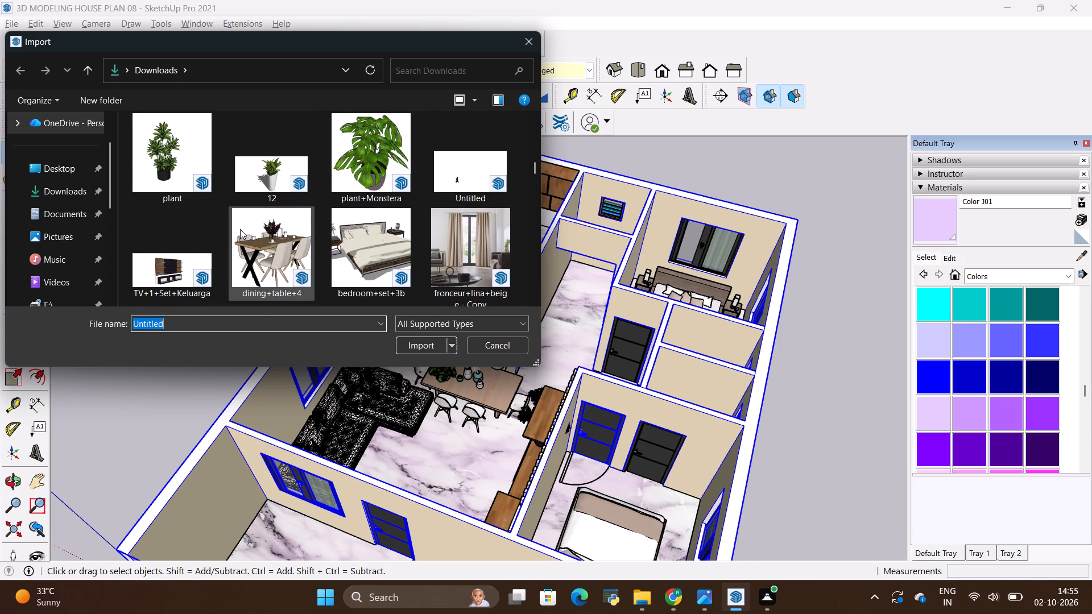
{"action": "scroll", "coordinate": [240, 229], "scroll_direction": "up", "scroll_amount": 1}
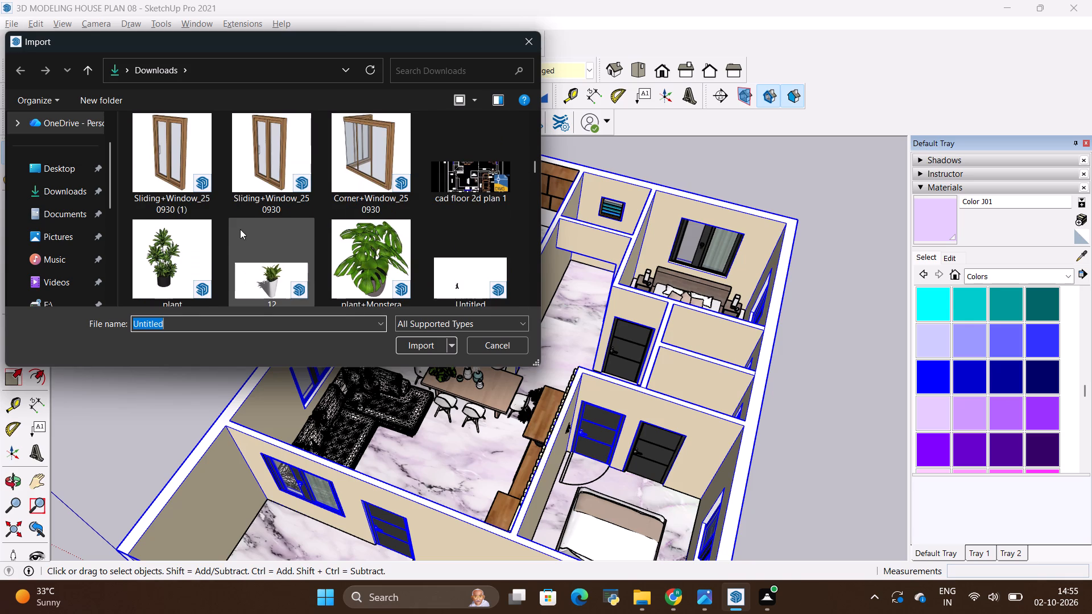
{"action": "scroll", "coordinate": [240, 229], "scroll_direction": "up", "scroll_amount": 1}
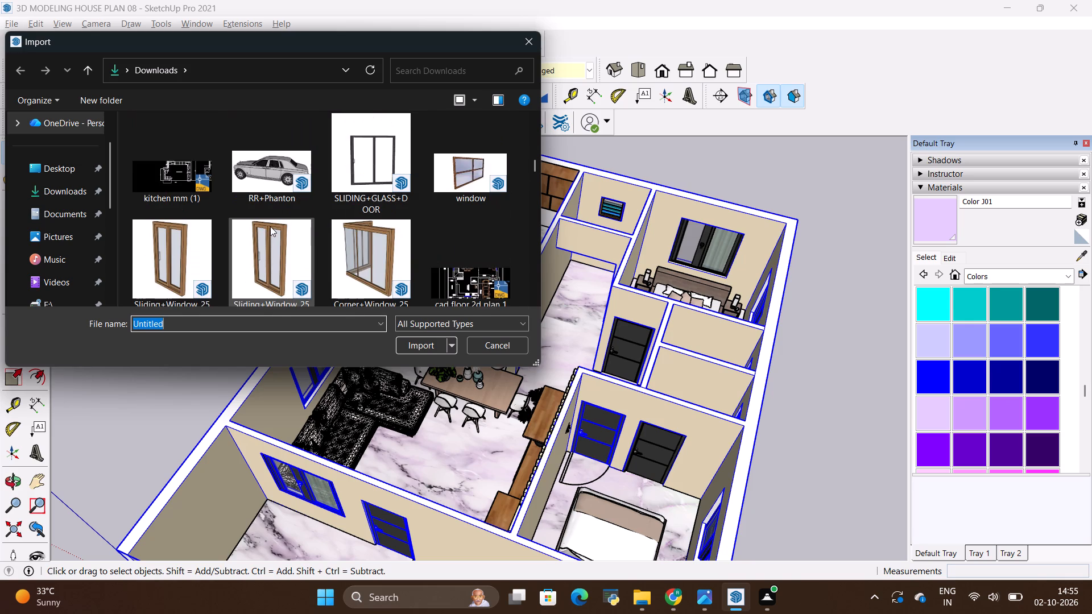
{"action": "scroll", "coordinate": [231, 222], "scroll_direction": "up", "scroll_amount": 15}
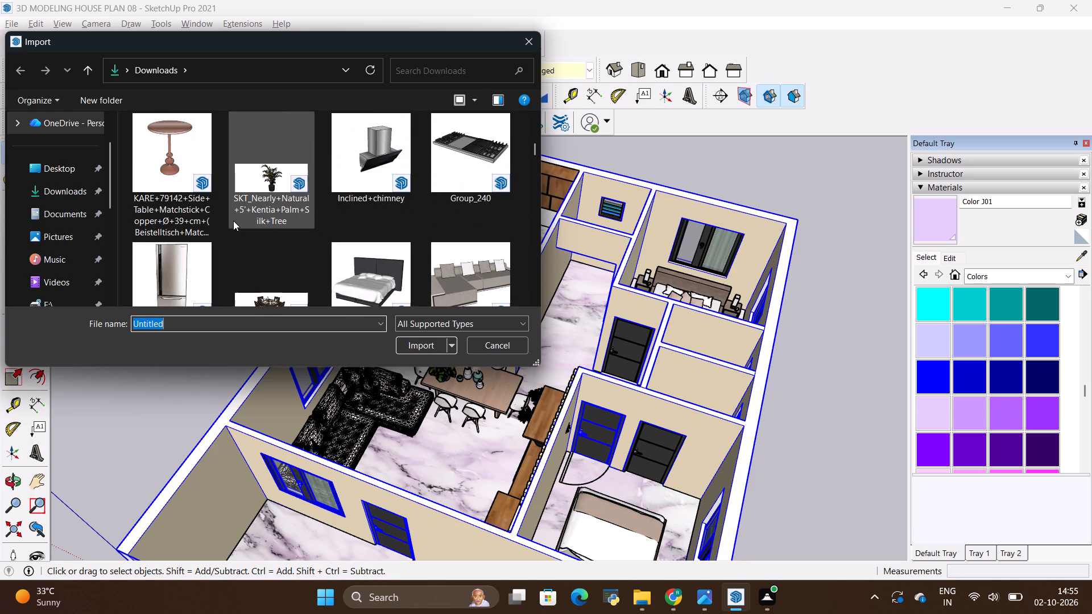
{"action": "scroll", "coordinate": [233, 219], "scroll_direction": "down", "scroll_amount": 1}
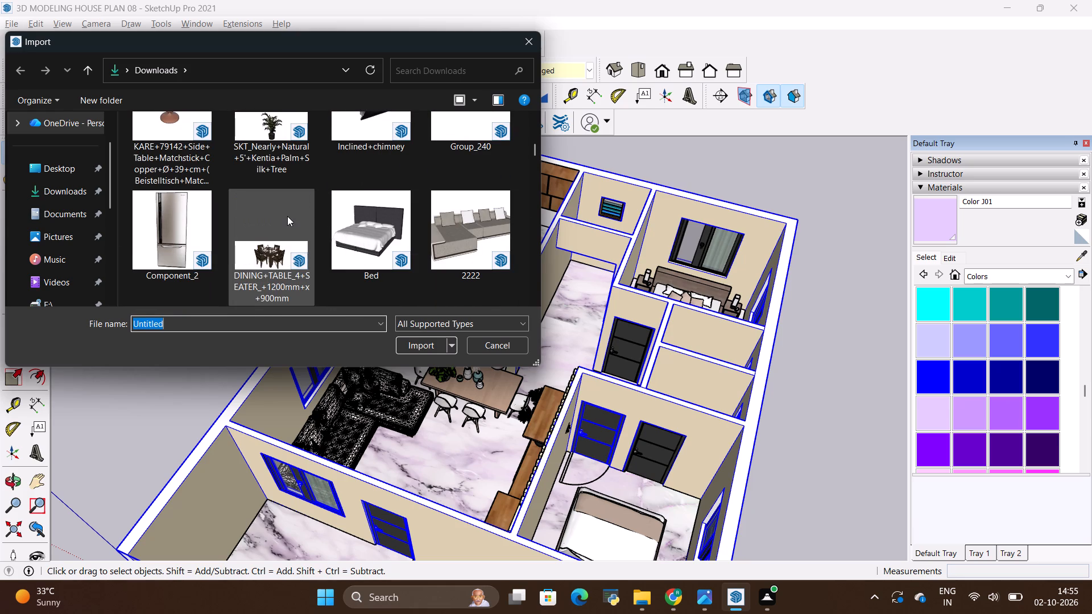
{"action": "scroll", "coordinate": [287, 216], "scroll_direction": "up", "scroll_amount": 1}
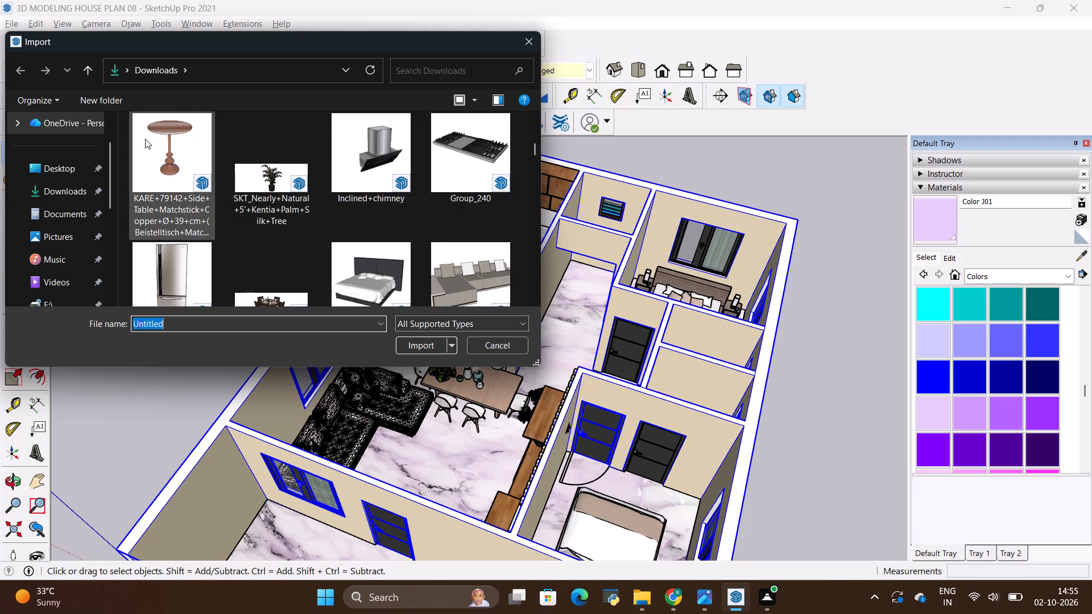
{"action": "left_click", "coordinate": [162, 136]}
{"action": "left_click", "coordinate": [427, 346]}
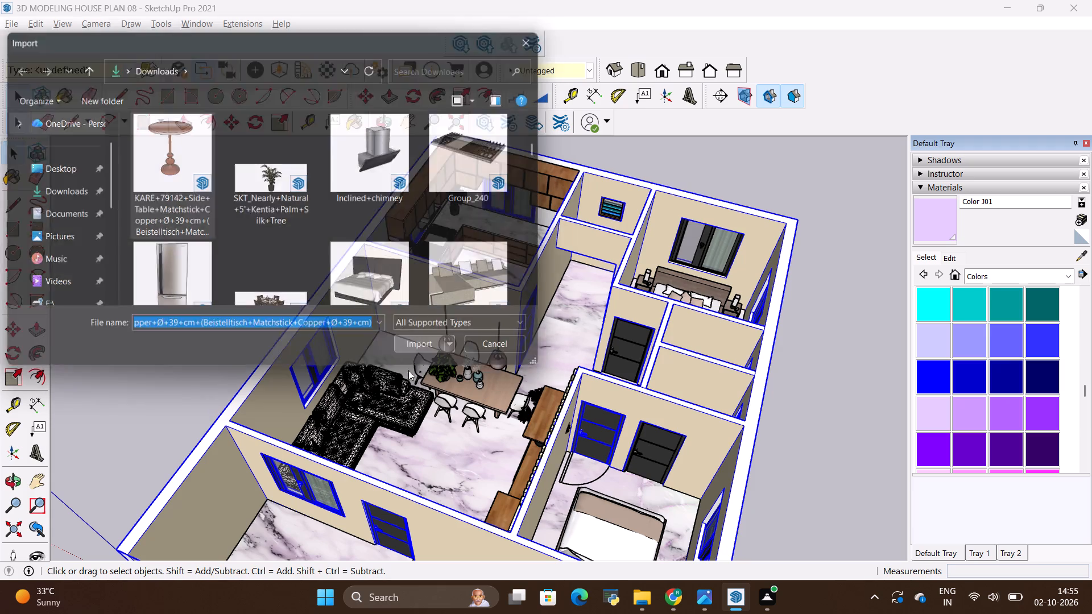
{"action": "scroll", "coordinate": [421, 454], "scroll_direction": "down", "scroll_amount": 3}
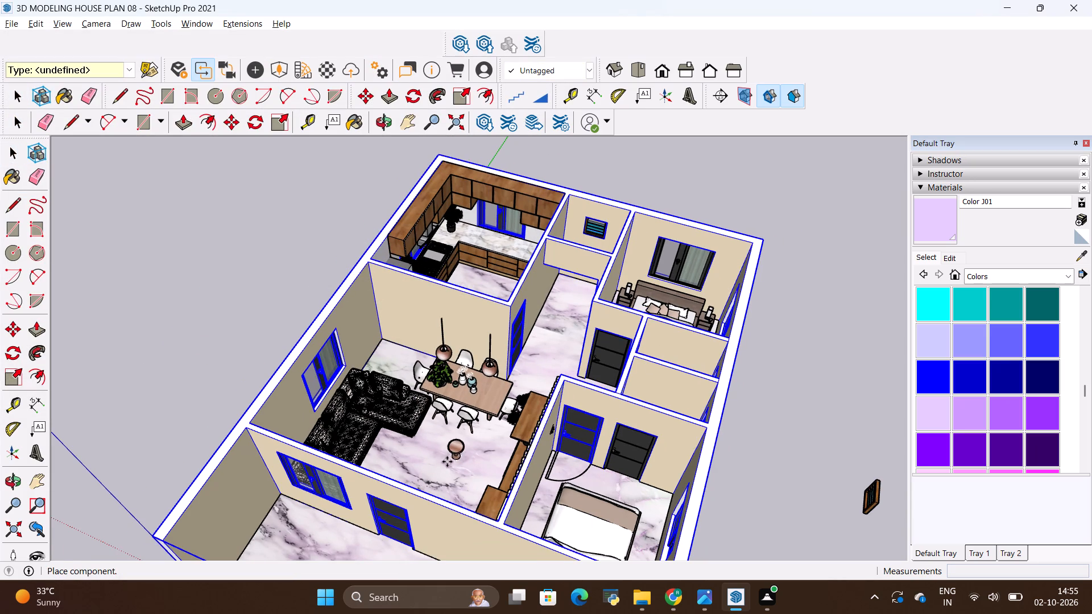
{"action": "scroll", "coordinate": [440, 467], "scroll_direction": "up", "scroll_amount": 18}
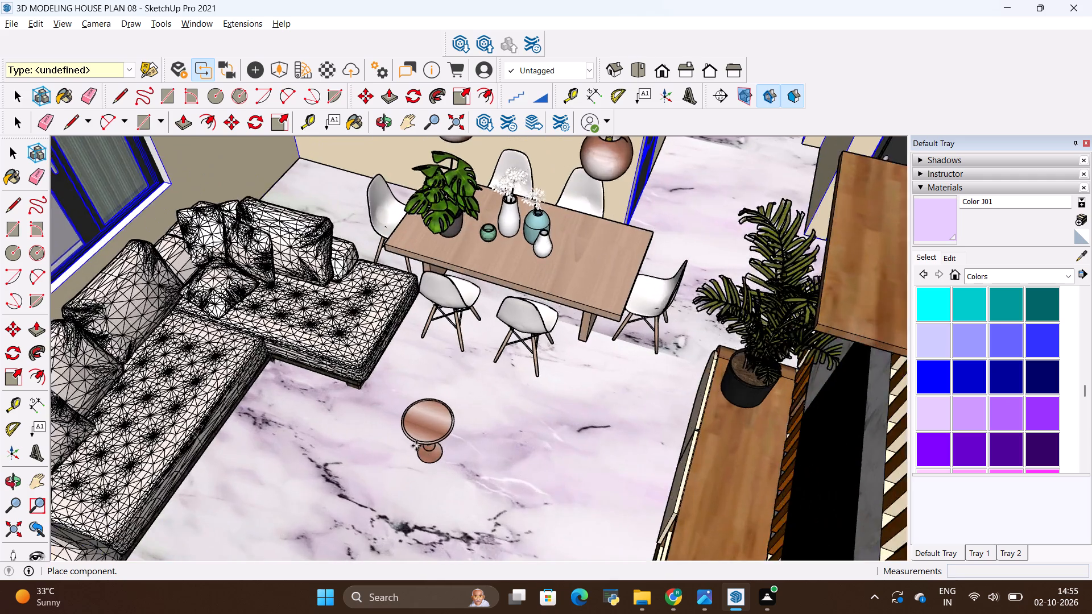
Set the imported copper side table down on the living room floor just off the sofa's inner corner.
{"action": "scroll", "coordinate": [416, 446], "scroll_direction": "up", "scroll_amount": 3}
{"action": "left_click", "coordinate": [345, 456]}
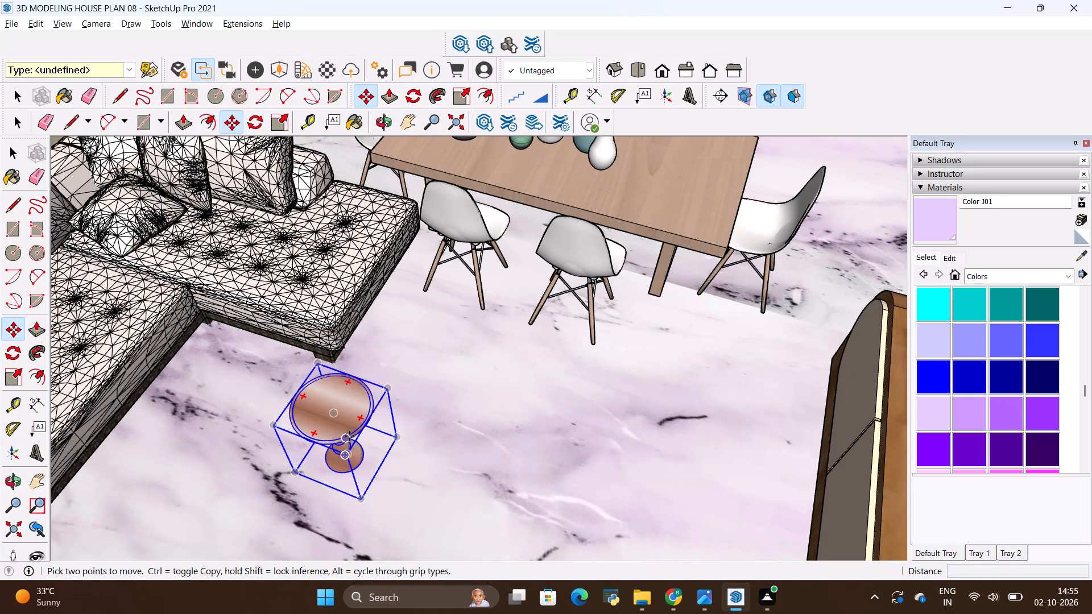
Scale the copper side table up uniformly from a top corner by a factor of about 2.21.
{"action": "key", "text": "s"}
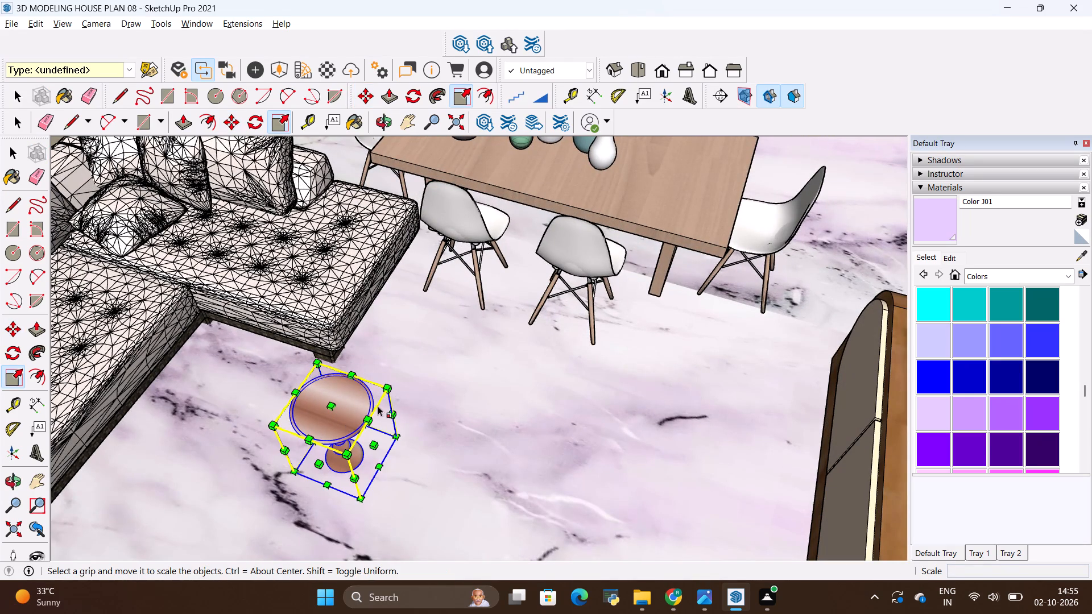
{"action": "left_click", "coordinate": [386, 388]}
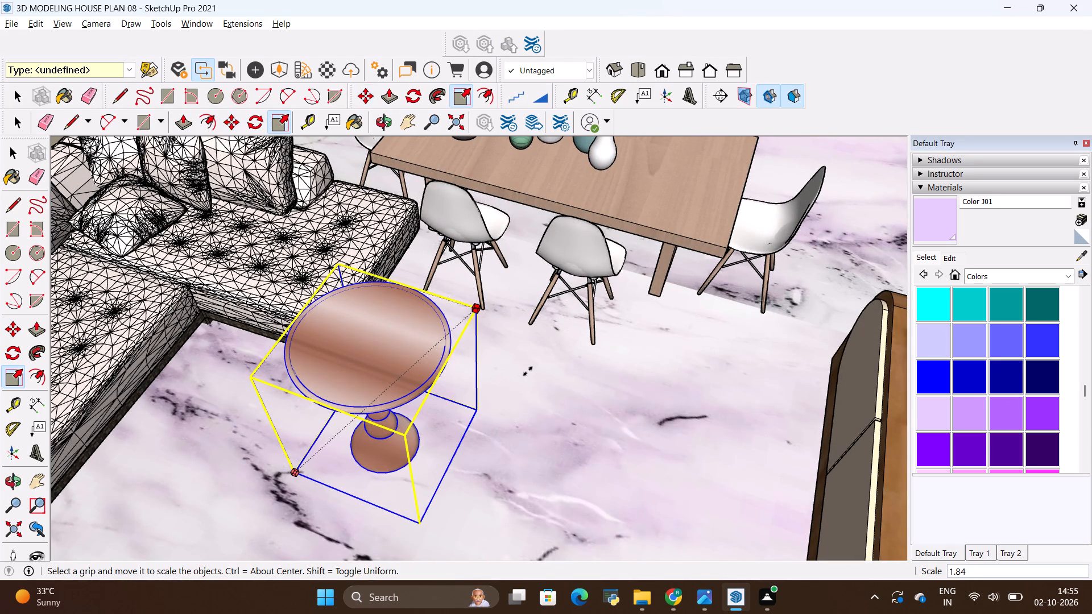
{"action": "scroll", "coordinate": [501, 379], "scroll_direction": "down", "scroll_amount": 1}
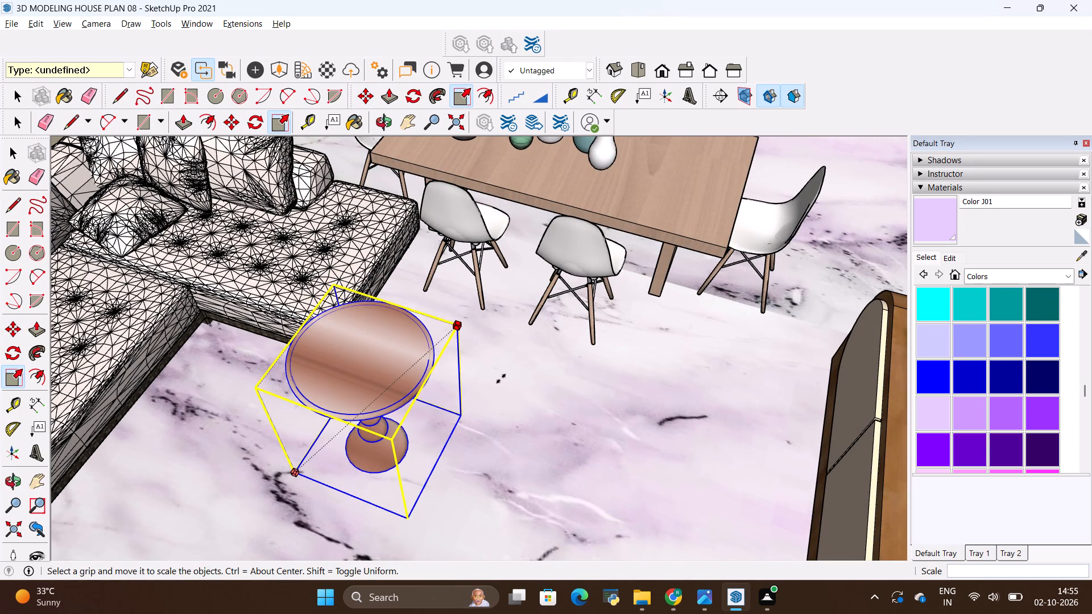
{"action": "scroll", "coordinate": [501, 379], "scroll_direction": "down", "scroll_amount": 2}
{"action": "middle_click_drag", "start_coordinate": [501, 379], "coordinate": [586, 365]}
{"action": "middle_click_drag", "start_coordinate": [586, 365], "coordinate": [536, 392]}
{"action": "left_click", "coordinate": [576, 375]}
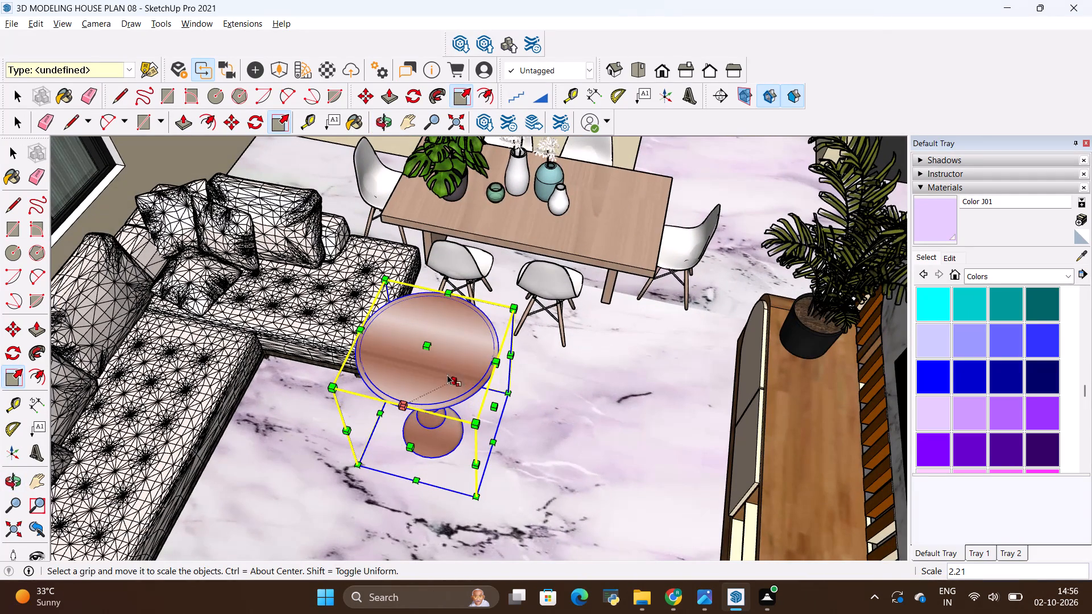
Move the enlarged side table about 2' 3 9/16" across the floor into the inner corner of the L-shaped sofa.
{"action": "key", "text": "m"}
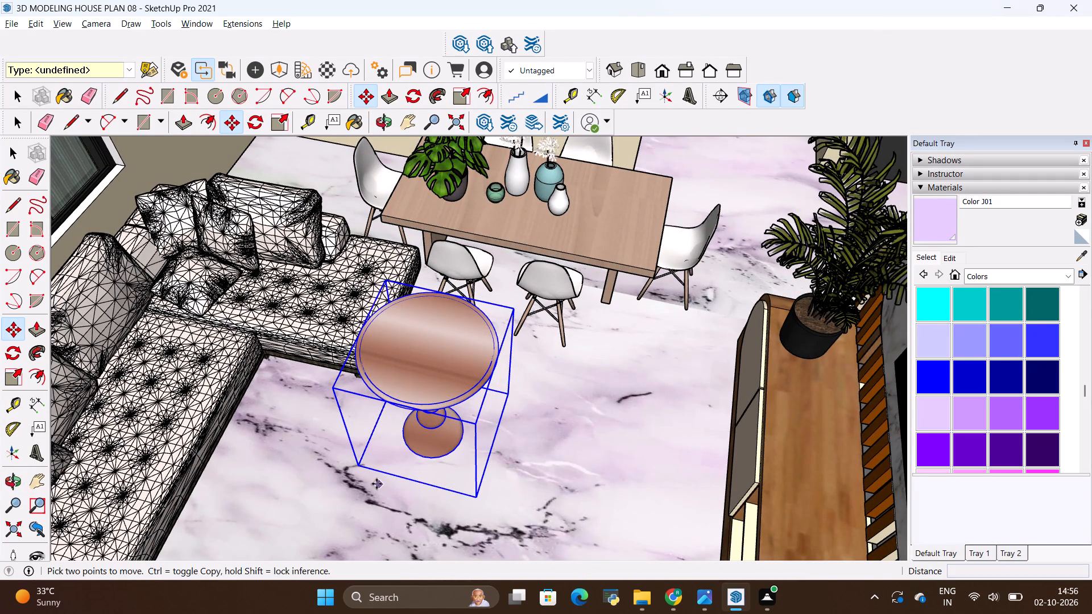
{"action": "left_click", "coordinate": [357, 467]}
{"action": "left_click", "coordinate": [268, 523]}
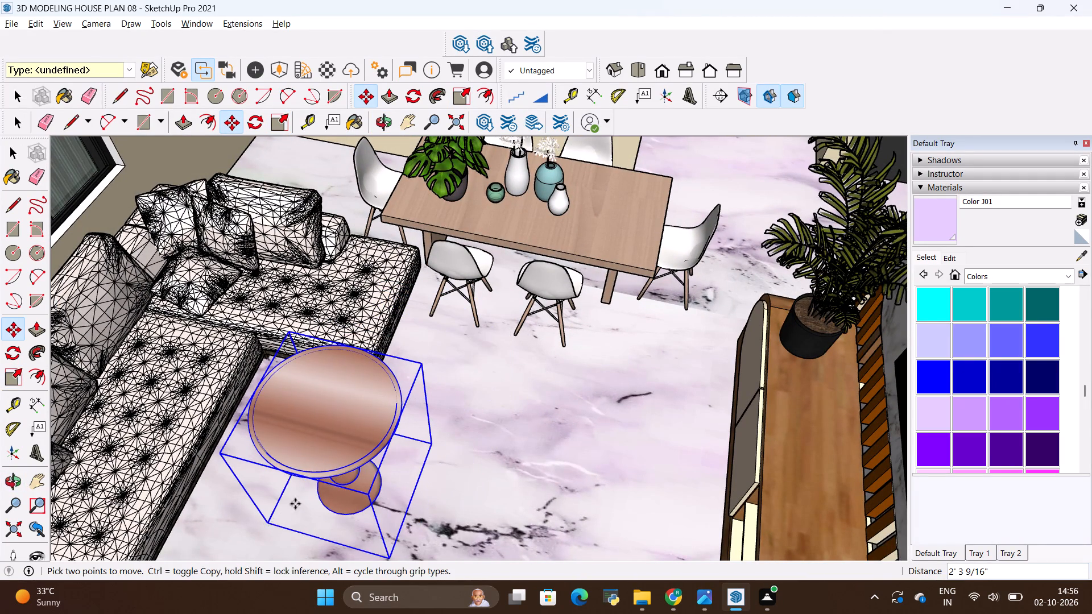
{"action": "scroll", "coordinate": [392, 457], "scroll_direction": "down", "scroll_amount": 15}
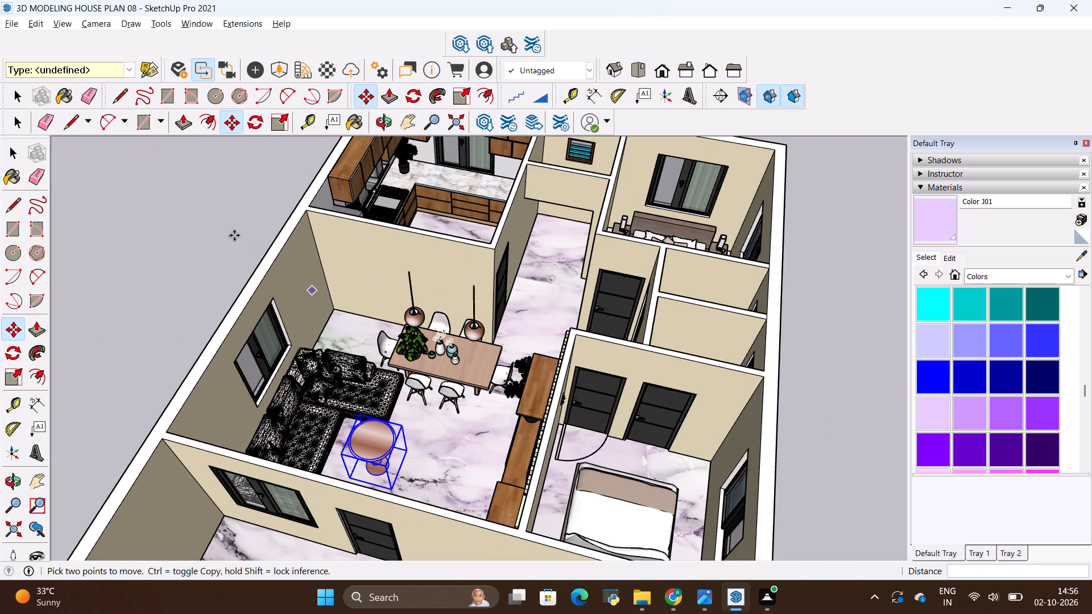
{"action": "key", "text": "space"}
{"action": "left_click", "coordinate": [229, 232]}
Examine the side table with the sofa and dining area, and check how the monstera and dining set are grouped.
{"action": "scroll", "coordinate": [327, 425], "scroll_direction": "up", "scroll_amount": 3}
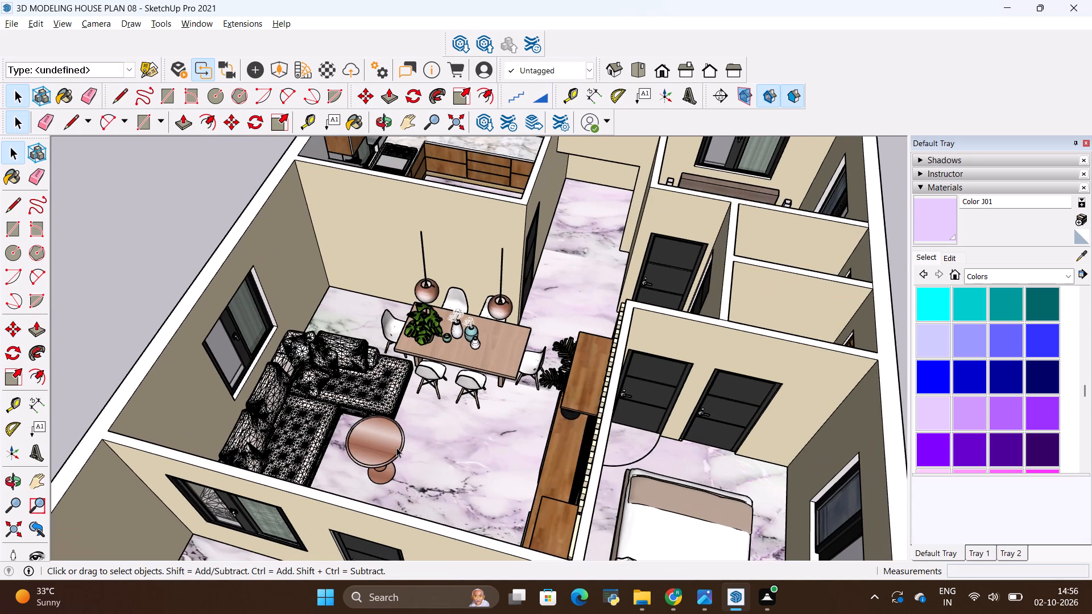
{"action": "scroll", "coordinate": [382, 442], "scroll_direction": "up", "scroll_amount": 9}
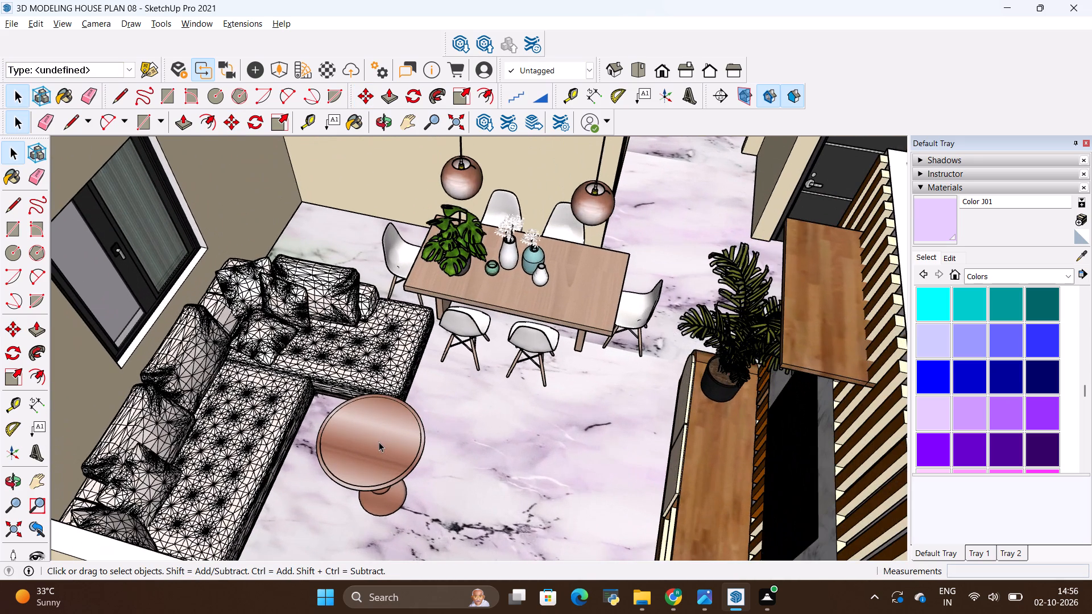
{"action": "scroll", "coordinate": [379, 442], "scroll_direction": "down", "scroll_amount": 4}
{"action": "middle_click_drag", "start_coordinate": [431, 458], "coordinate": [346, 460]}
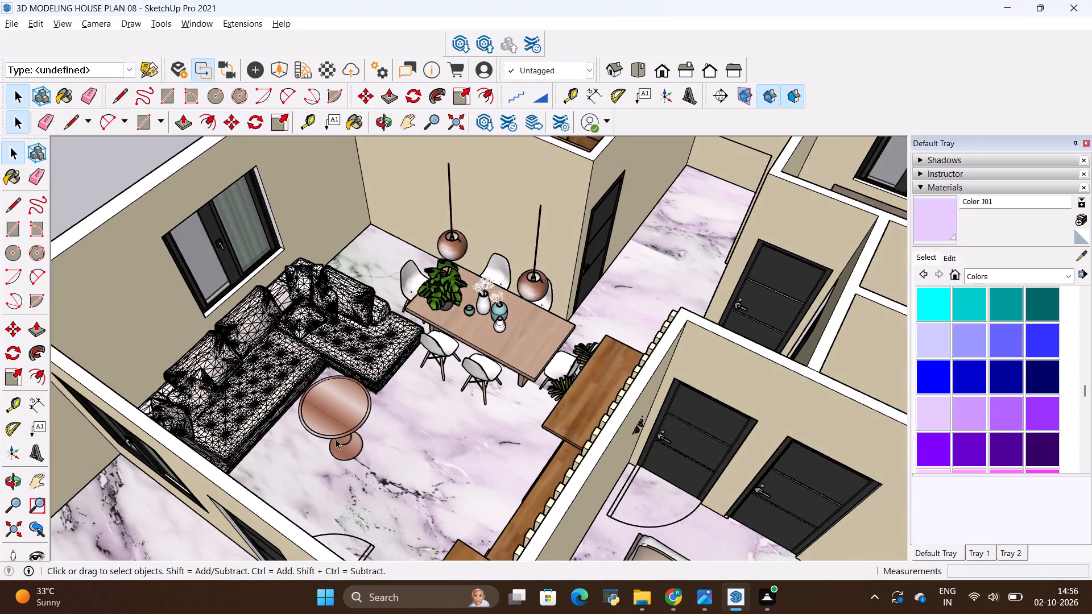
{"action": "scroll", "coordinate": [325, 417], "scroll_direction": "up", "scroll_amount": 9}
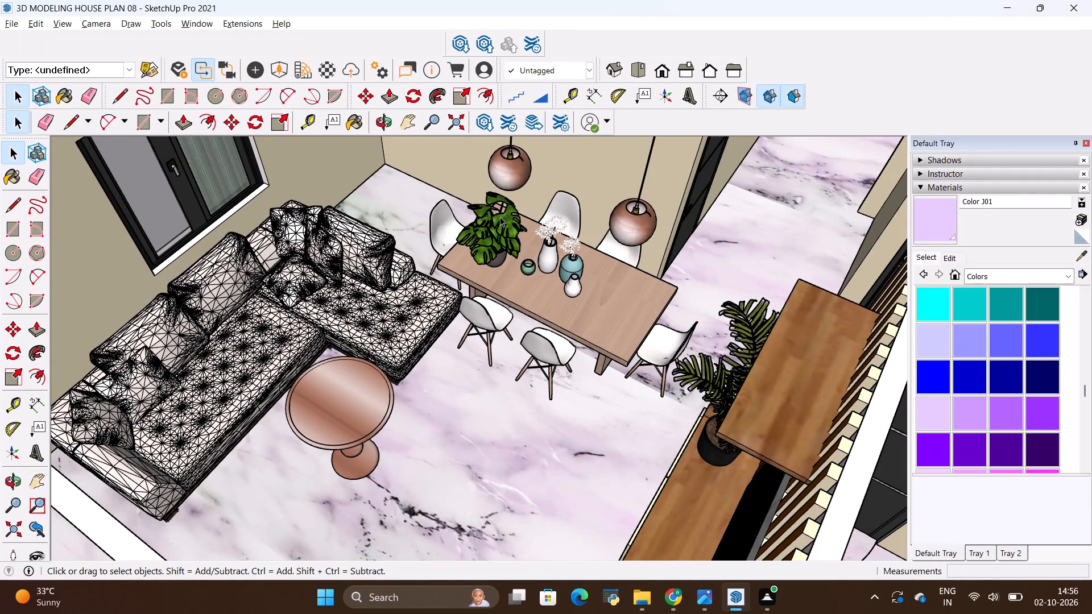
{"action": "left_click", "coordinate": [491, 225]}
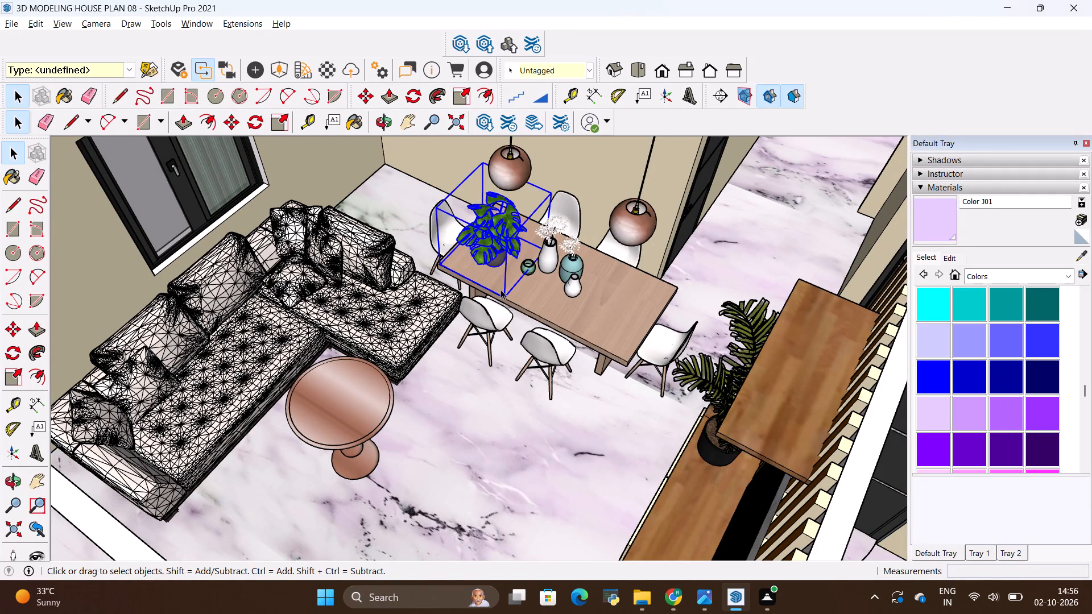
{"action": "left_click", "coordinate": [500, 289]}
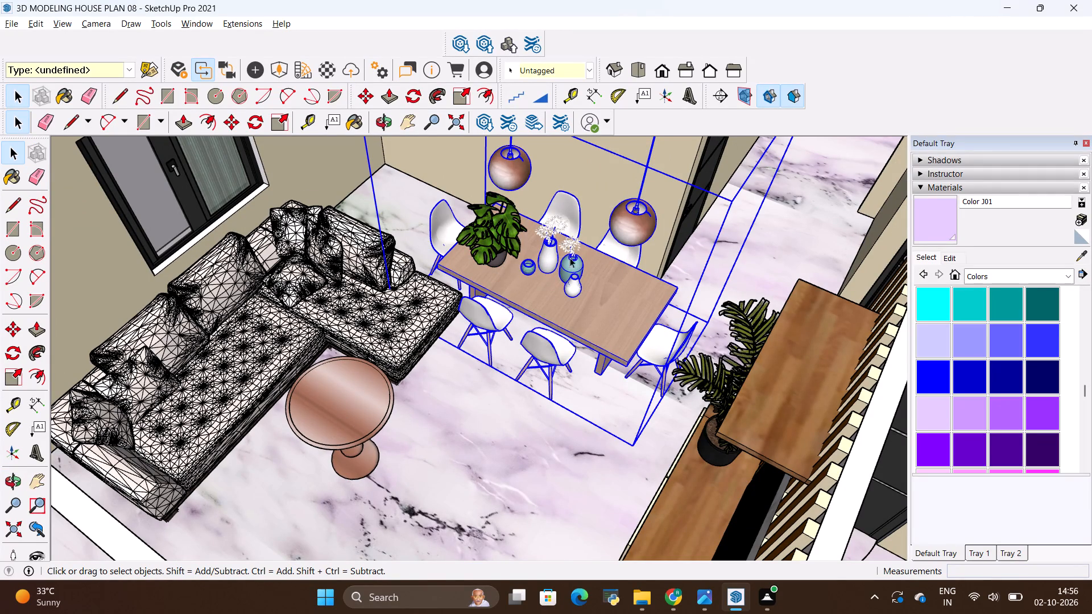
{"action": "key", "text": "Escape"}
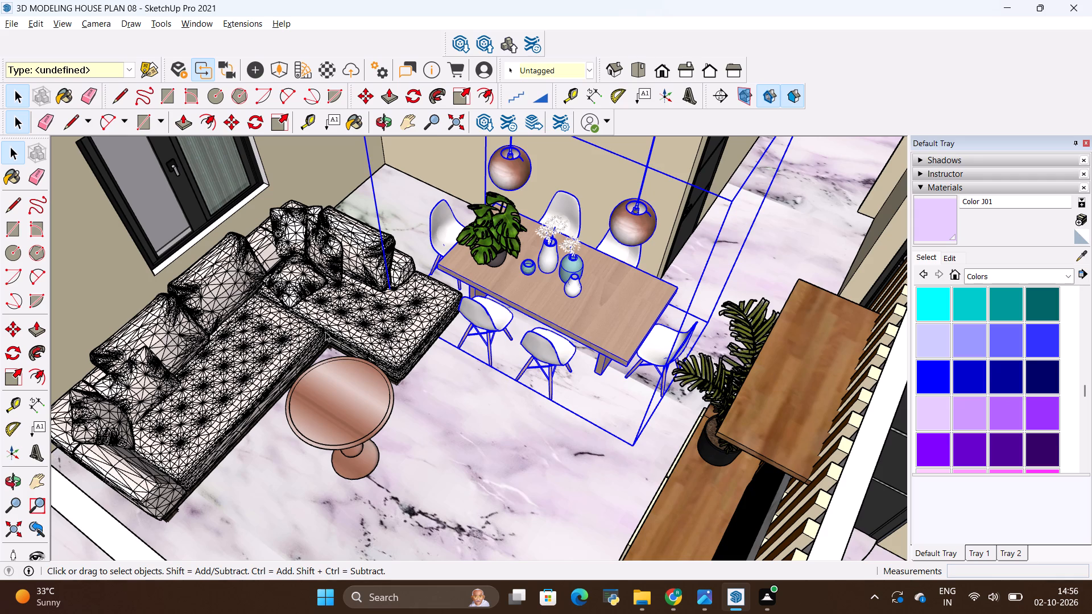
{"action": "key", "text": "Escape"}
{"action": "scroll", "coordinate": [250, 340], "scroll_direction": "down", "scroll_amount": 9}
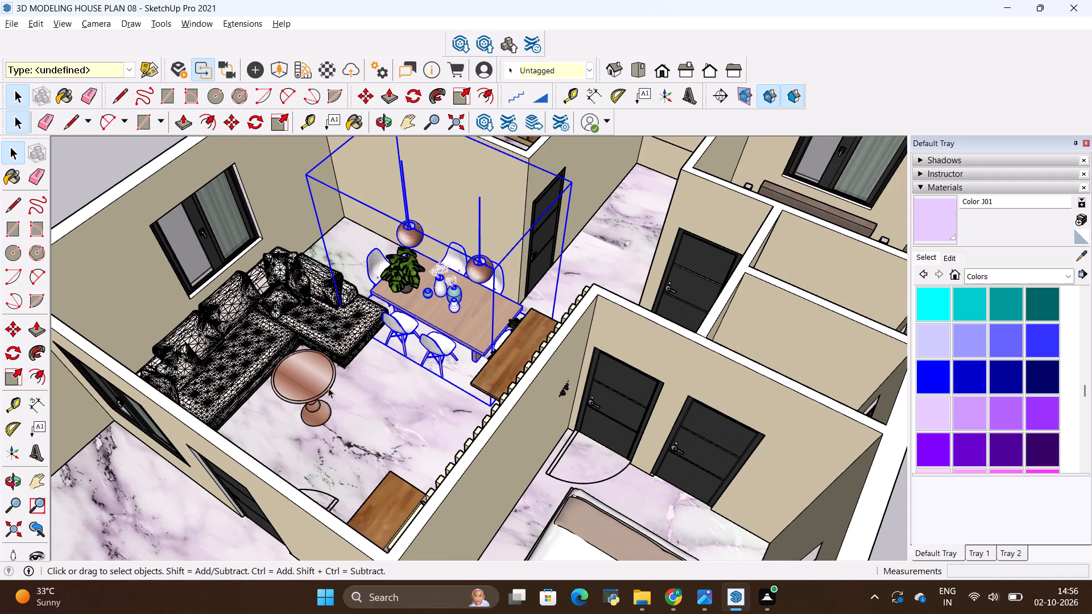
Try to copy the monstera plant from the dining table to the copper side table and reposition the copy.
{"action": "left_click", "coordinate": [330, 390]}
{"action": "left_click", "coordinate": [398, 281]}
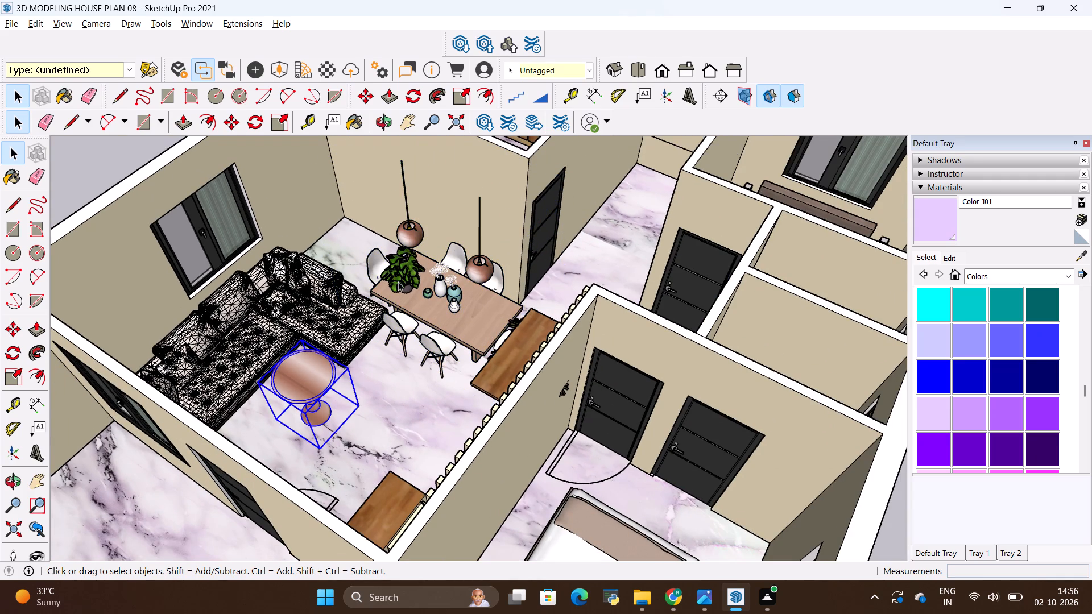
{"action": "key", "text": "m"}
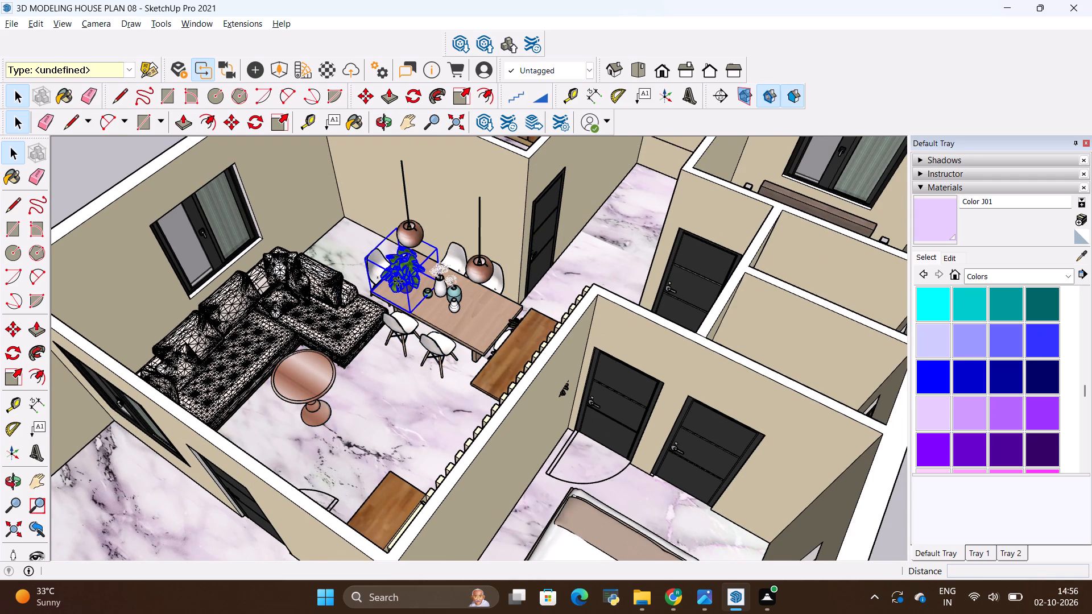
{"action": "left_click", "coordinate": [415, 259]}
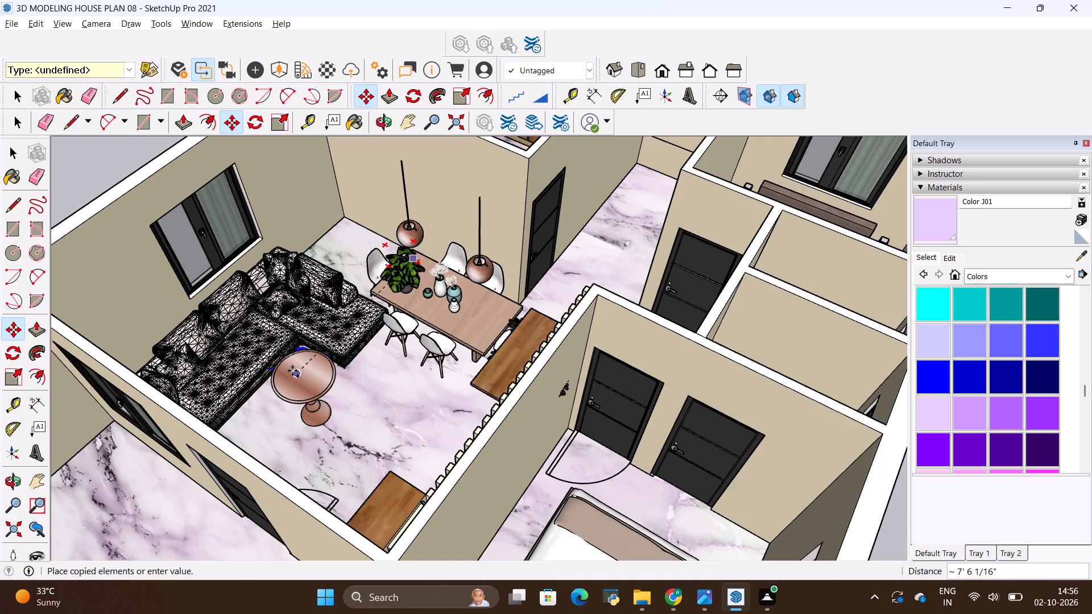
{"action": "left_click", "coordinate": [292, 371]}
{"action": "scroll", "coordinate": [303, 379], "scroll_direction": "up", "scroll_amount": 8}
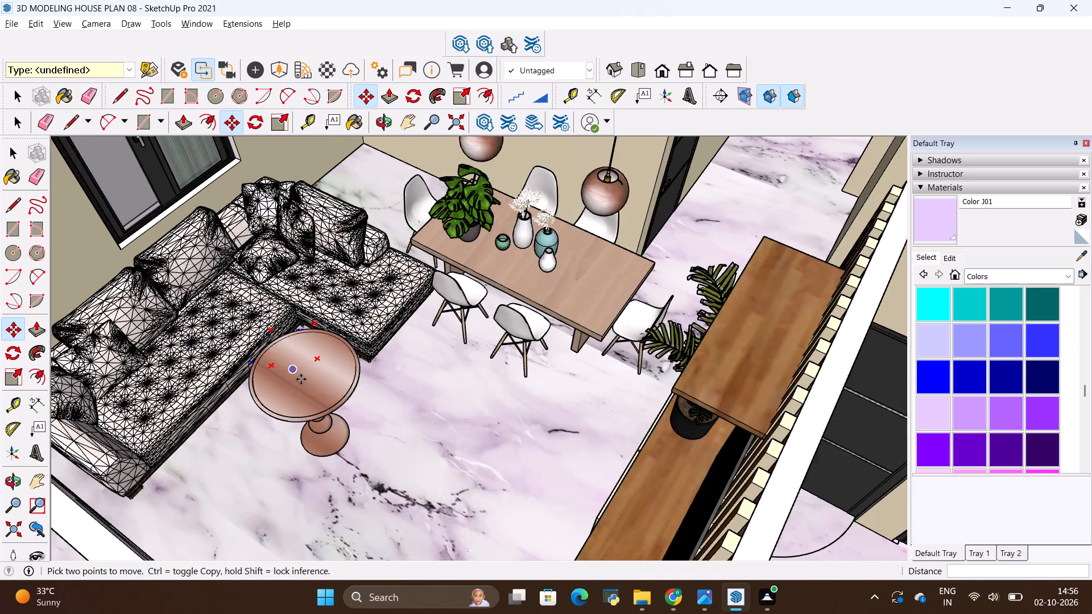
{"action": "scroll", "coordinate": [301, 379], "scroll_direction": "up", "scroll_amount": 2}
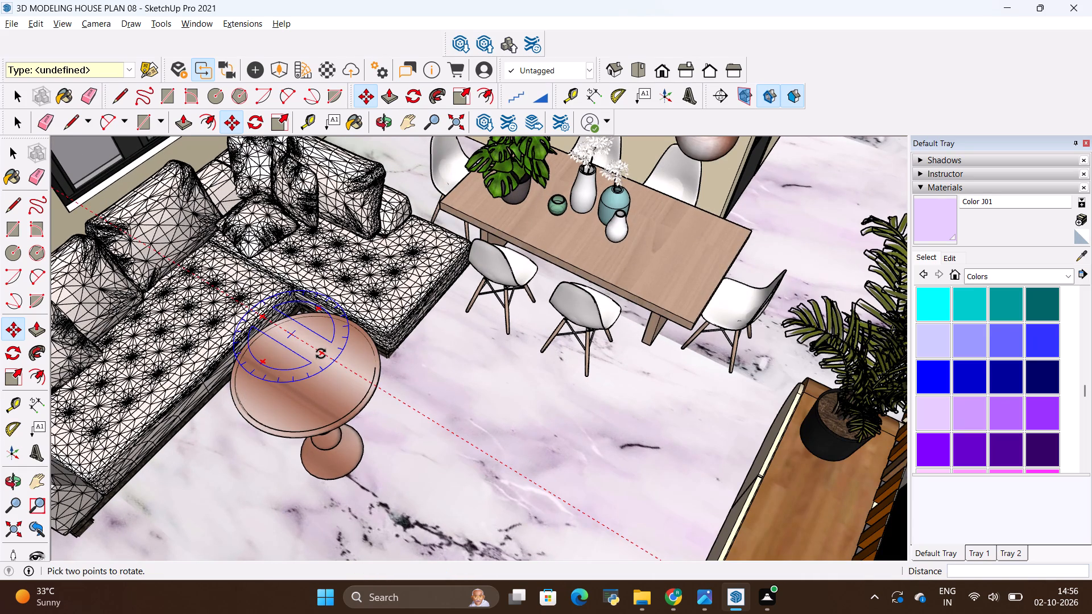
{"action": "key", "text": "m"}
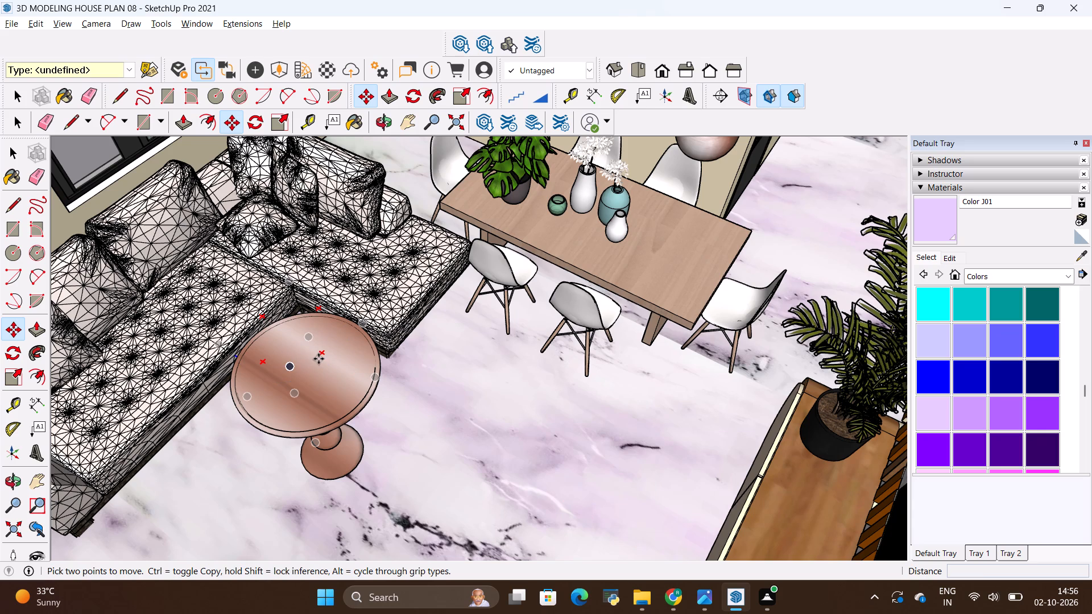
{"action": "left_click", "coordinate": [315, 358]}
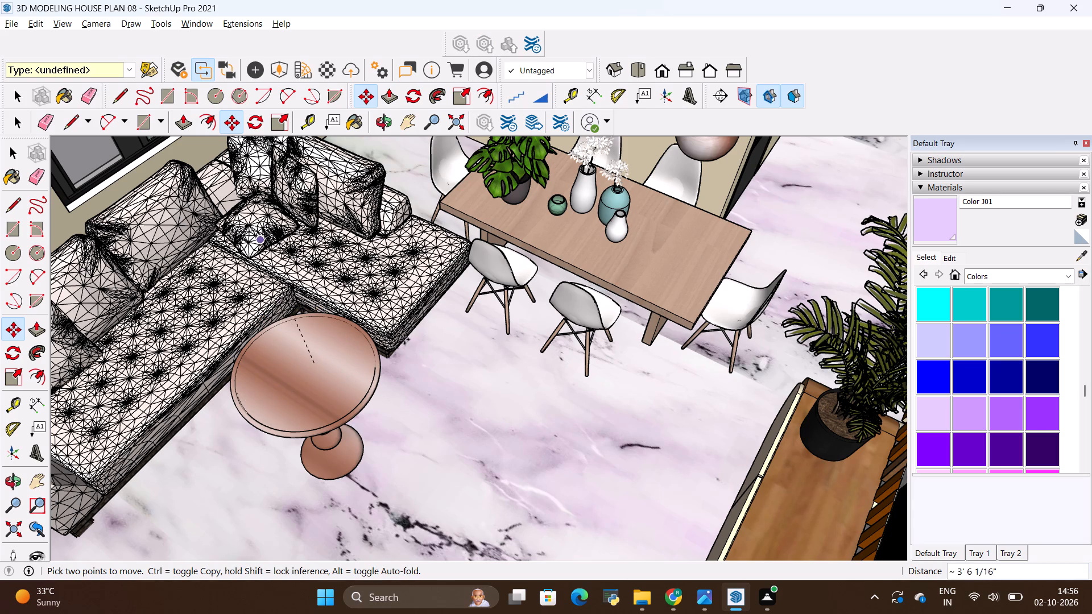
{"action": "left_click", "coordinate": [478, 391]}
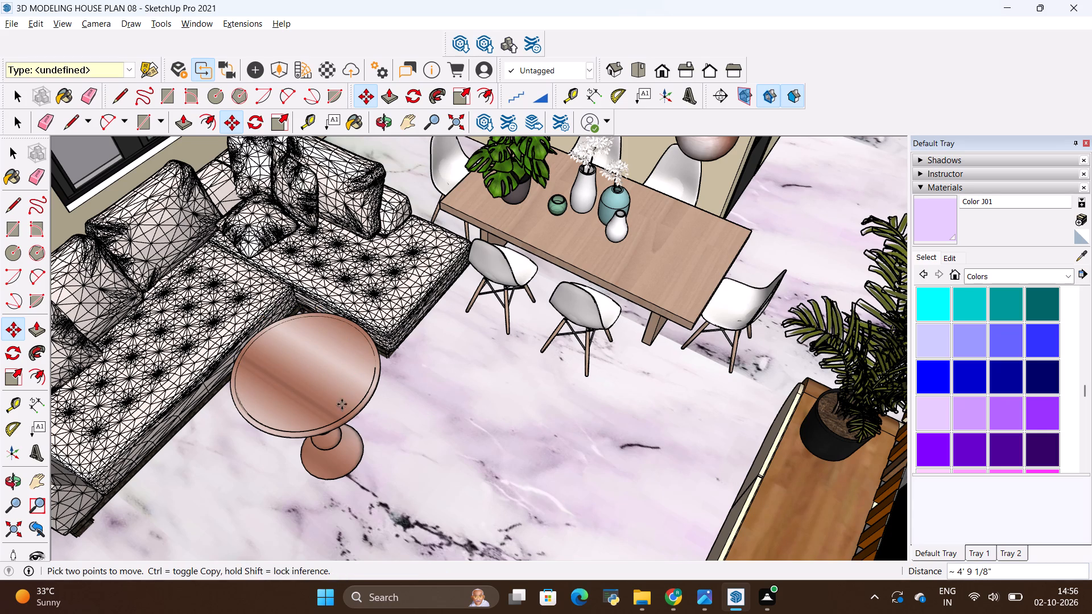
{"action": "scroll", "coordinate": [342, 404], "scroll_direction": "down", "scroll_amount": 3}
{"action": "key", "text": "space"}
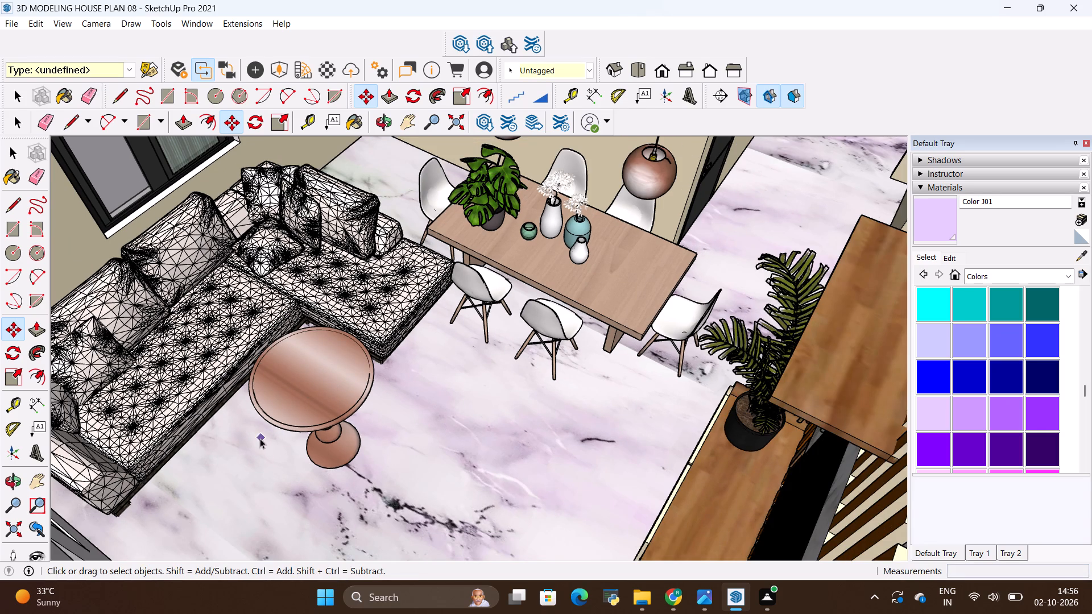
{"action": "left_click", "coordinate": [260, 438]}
Copy the dining table's monstera plant about 7' 13/16" so the duplicate stands on the copper side table's top.
{"action": "middle_click_drag", "start_coordinate": [294, 402], "coordinate": [632, 368]}
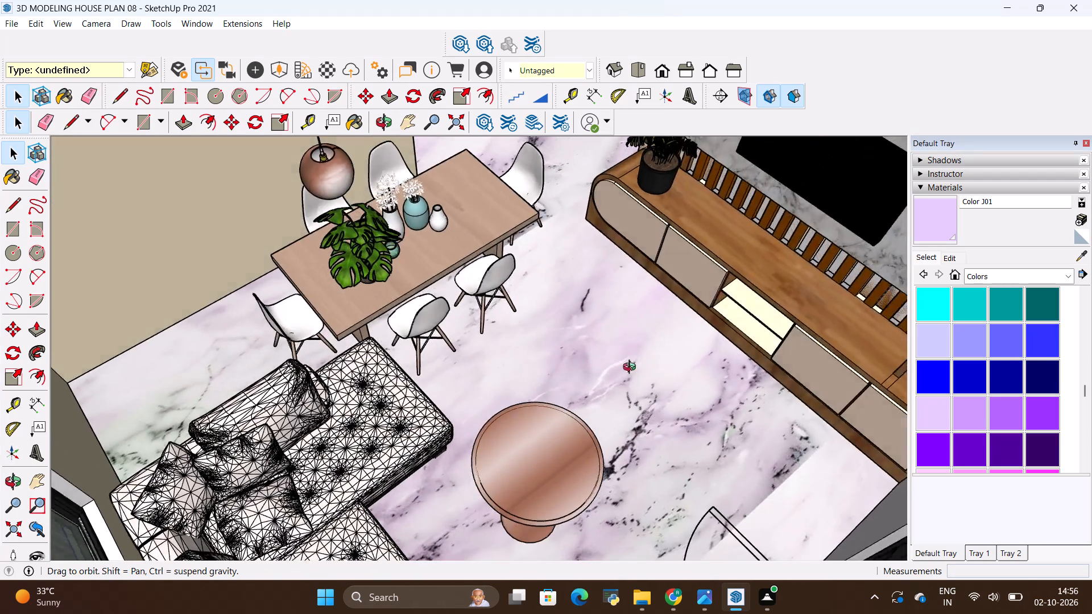
{"action": "middle_click_drag", "start_coordinate": [632, 368], "coordinate": [322, 499]}
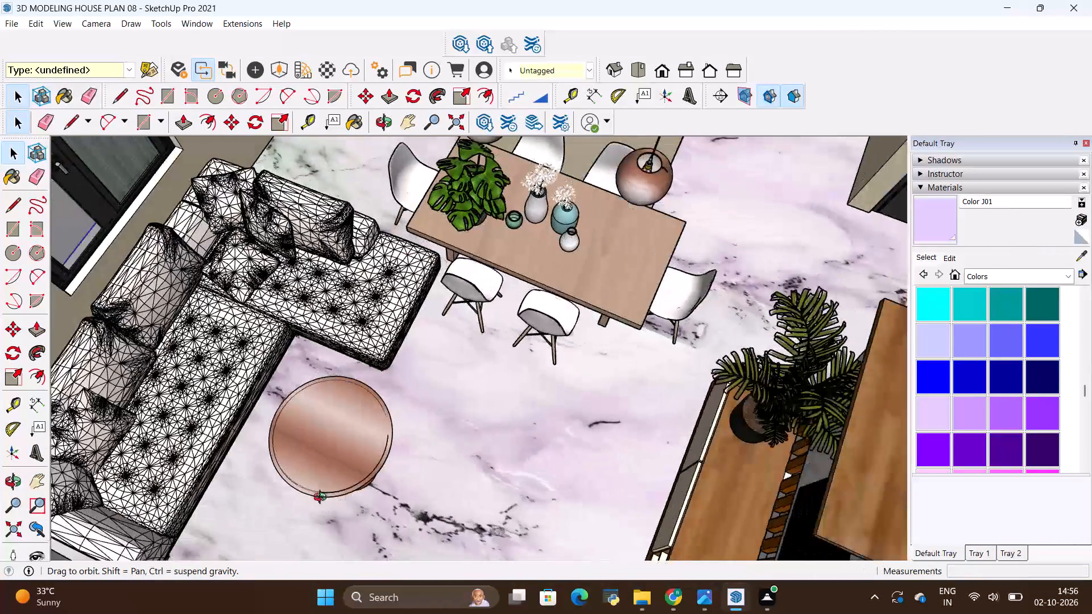
{"action": "middle_click_drag", "start_coordinate": [322, 499], "coordinate": [301, 462]}
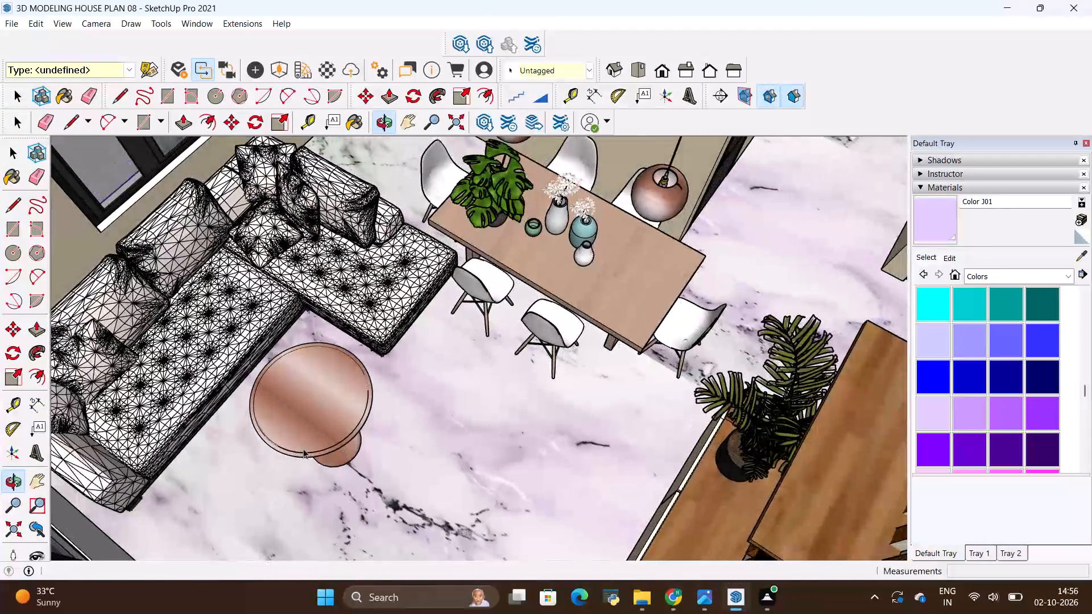
{"action": "scroll", "coordinate": [303, 449], "scroll_direction": "down", "scroll_amount": 6}
{"action": "scroll", "coordinate": [426, 292], "scroll_direction": "up", "scroll_amount": 2}
{"action": "left_click", "coordinate": [429, 285]}
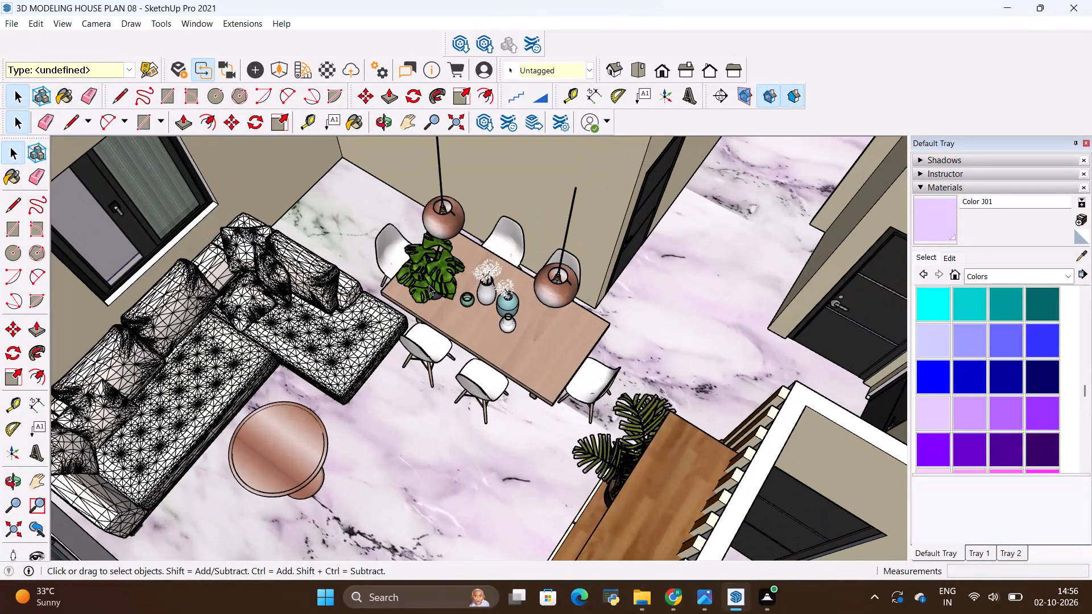
{"action": "key", "text": "m"}
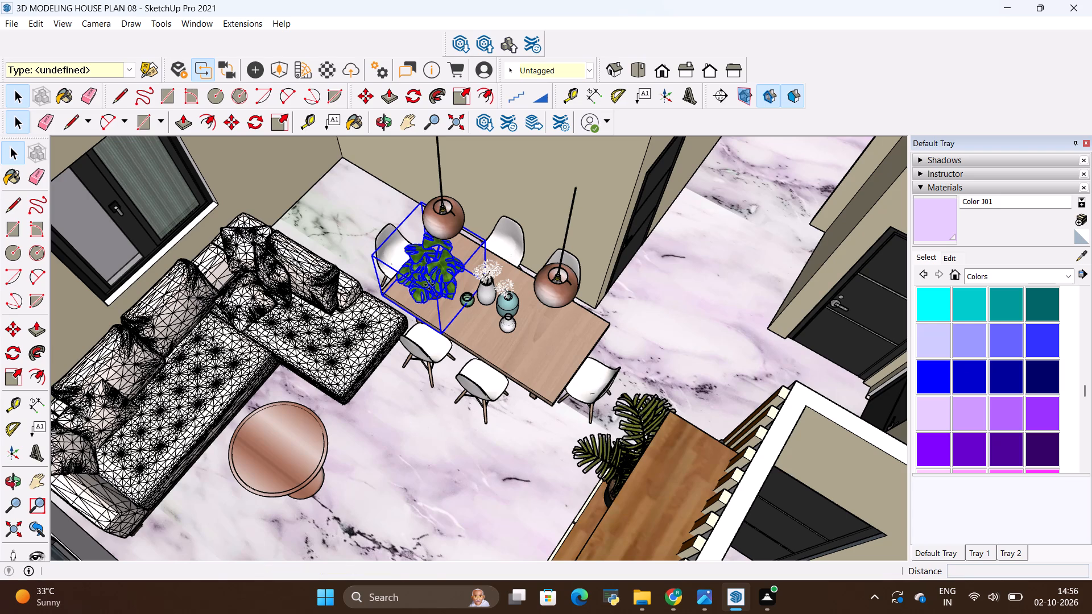
{"action": "left_click", "coordinate": [439, 333]}
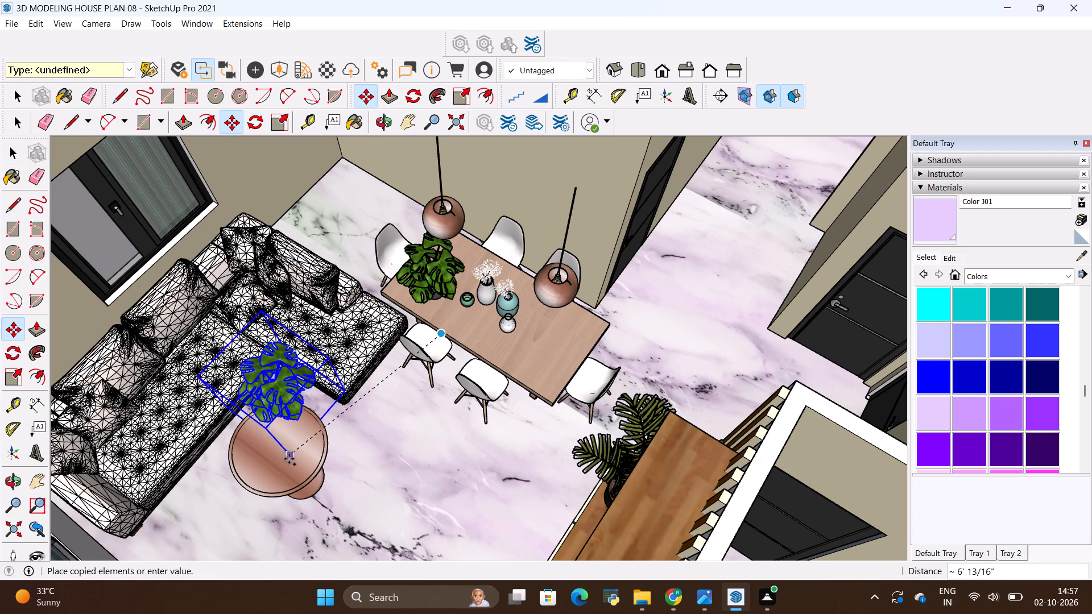
{"action": "left_click", "coordinate": [279, 500]}
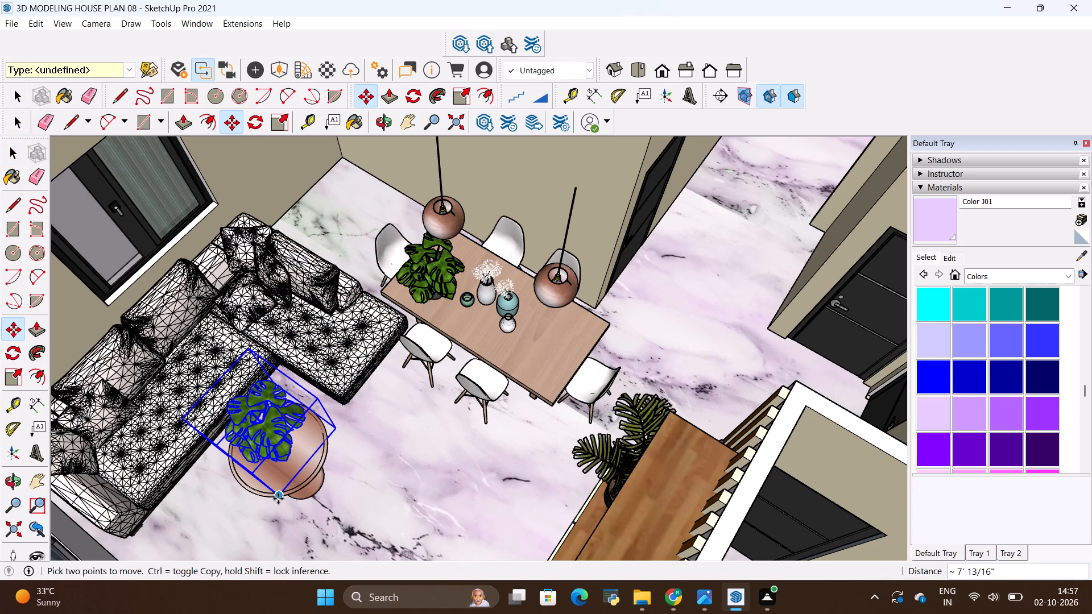
{"action": "key", "text": "space"}
{"action": "left_click", "coordinate": [377, 472]}
Examine the monstera on the copper side table in relation to the sofa, dining set, TV wall and console.
{"action": "middle_click_drag", "start_coordinate": [303, 435], "coordinate": [184, 310]}
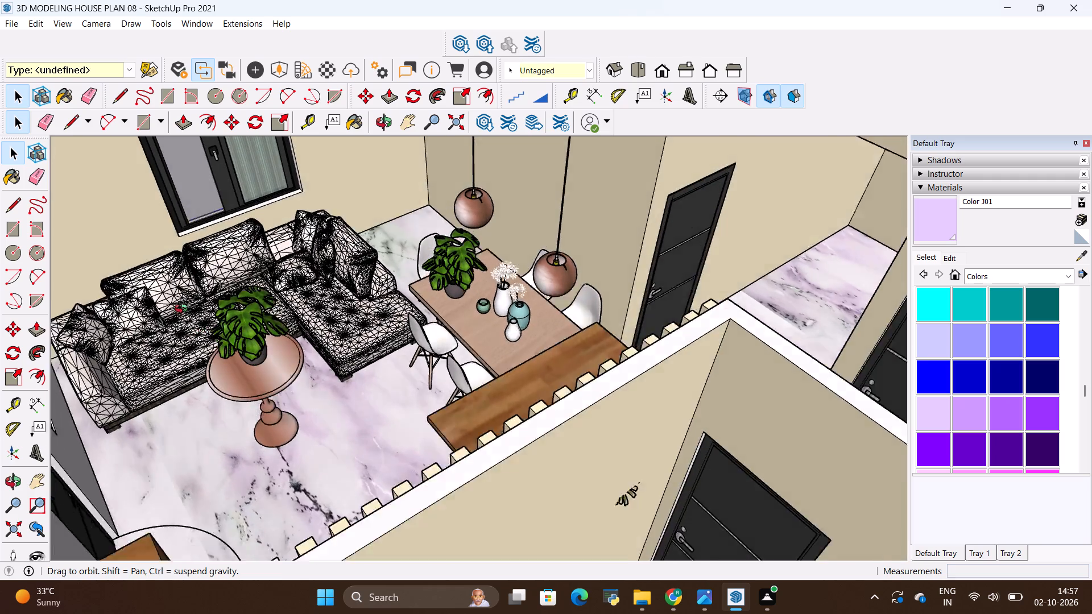
{"action": "middle_click_drag", "start_coordinate": [184, 310], "coordinate": [184, 309]}
{"action": "scroll", "coordinate": [173, 298], "scroll_direction": "up", "scroll_amount": 12}
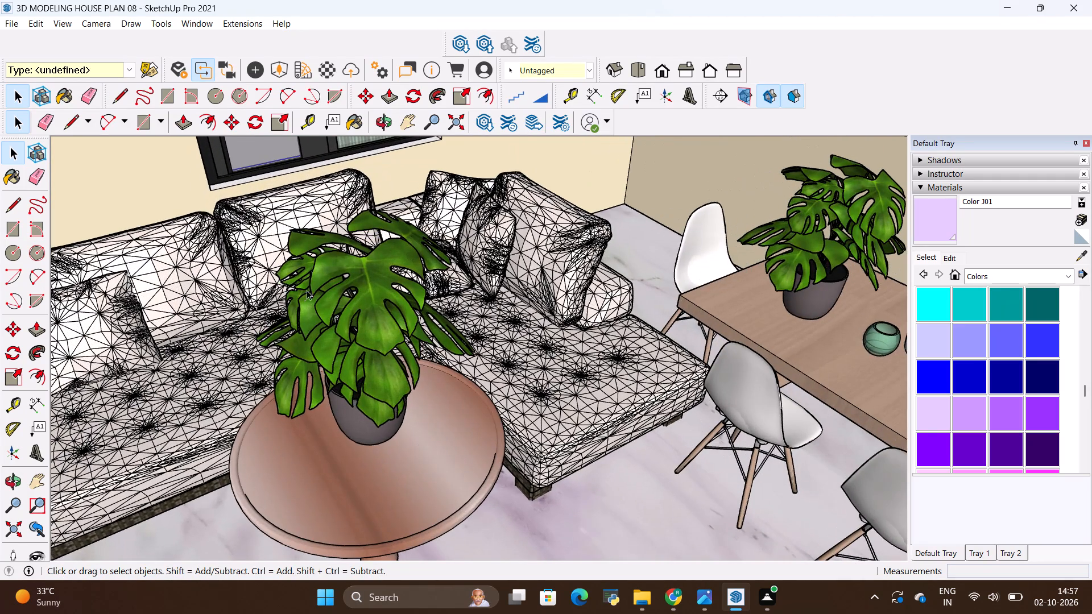
{"action": "middle_click_drag", "start_coordinate": [364, 300], "coordinate": [908, 283]}
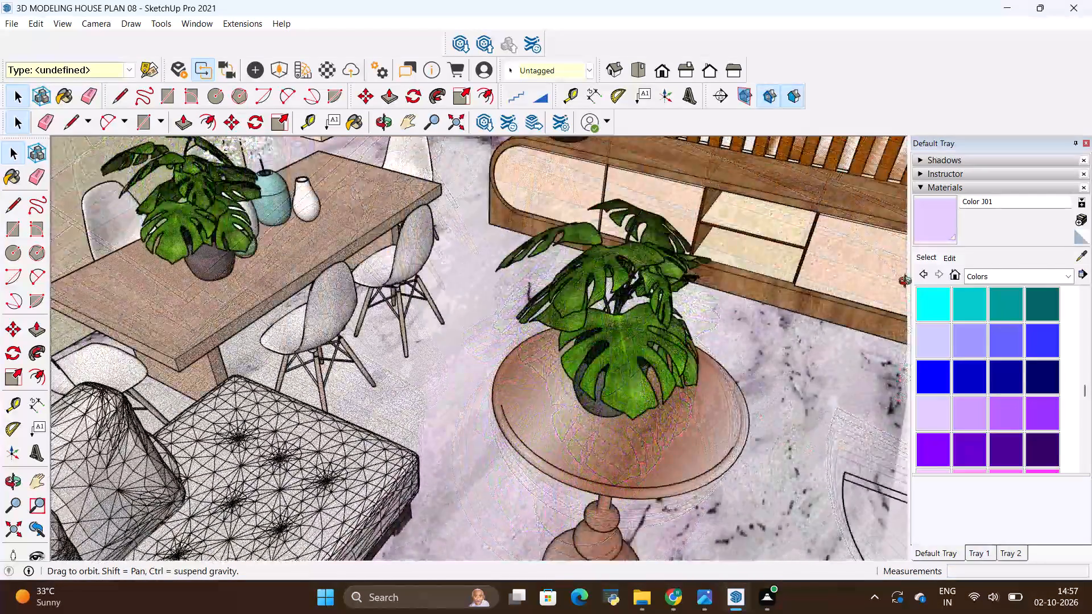
{"action": "middle_click_drag", "start_coordinate": [908, 283], "coordinate": [903, 251]}
{"action": "scroll", "coordinate": [581, 338], "scroll_direction": "down", "scroll_amount": 1}
{"action": "scroll", "coordinate": [450, 209], "scroll_direction": "up", "scroll_amount": 6}
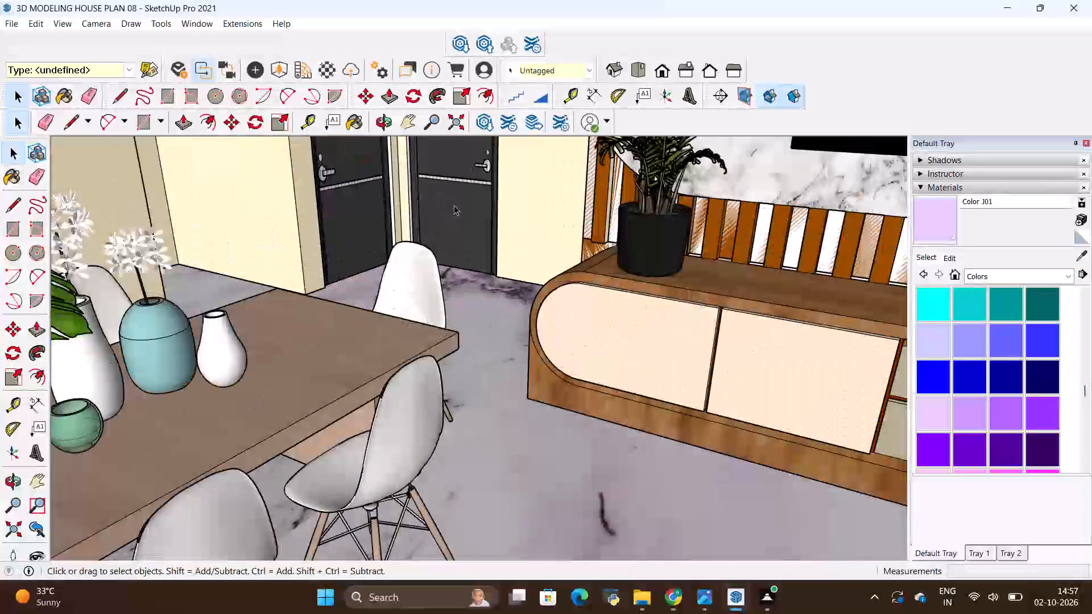
{"action": "scroll", "coordinate": [454, 205], "scroll_direction": "up", "scroll_amount": 2}
{"action": "scroll", "coordinate": [437, 293], "scroll_direction": "down", "scroll_amount": 5}
{"action": "middle_click_drag", "start_coordinate": [517, 345], "coordinate": [591, 295]}
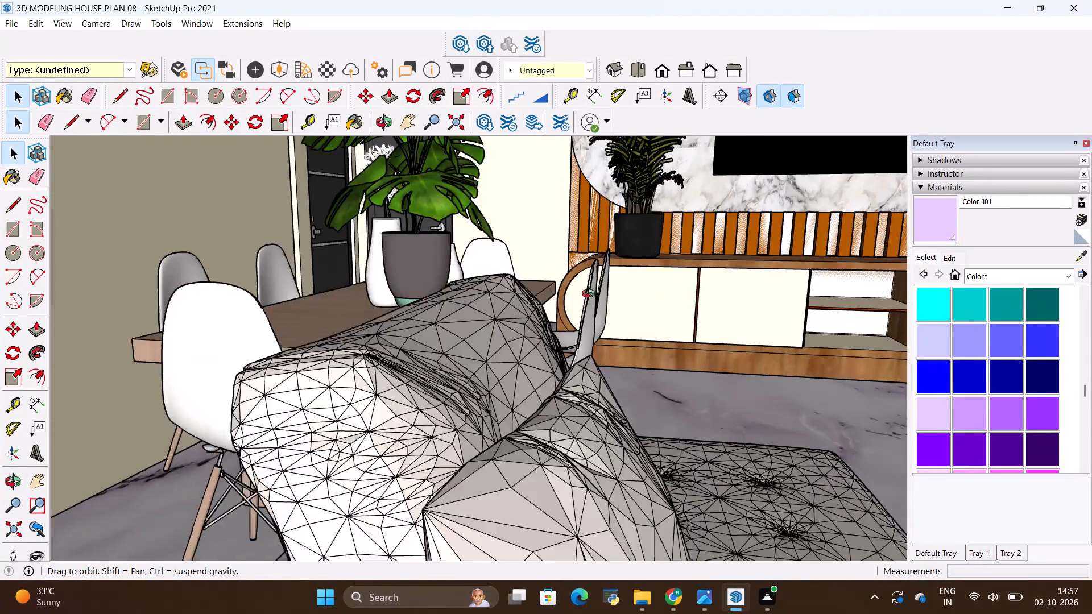
{"action": "middle_click_drag", "start_coordinate": [591, 295], "coordinate": [545, 350]}
{"action": "middle_click_drag", "start_coordinate": [549, 263], "coordinate": [509, 441], "text": "shift"}
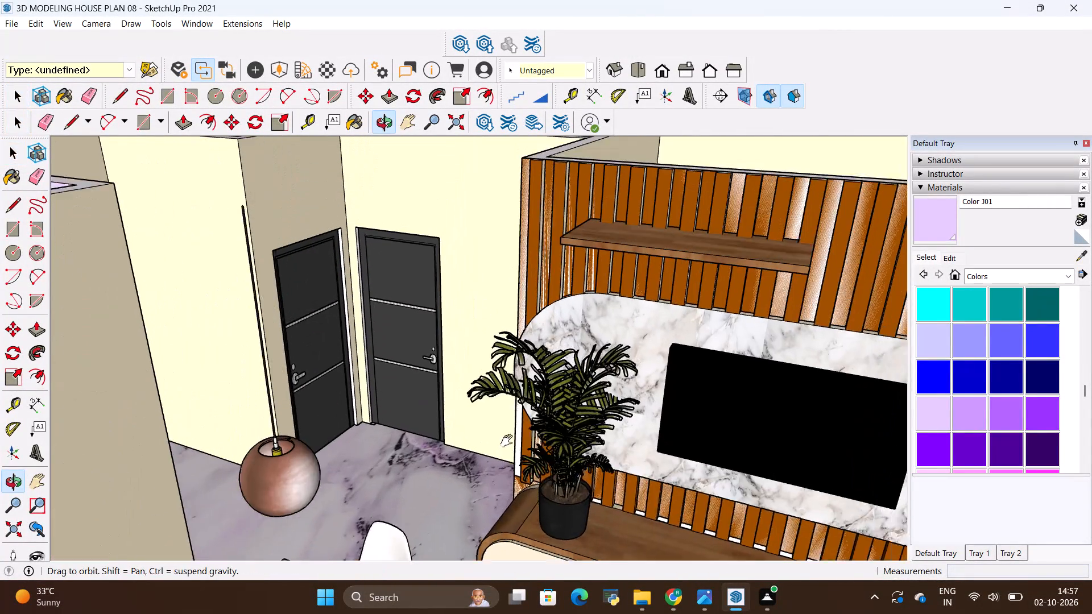
{"action": "middle_click_drag", "start_coordinate": [509, 441], "coordinate": [508, 442], "text": "shift"}
{"action": "middle_click_drag", "start_coordinate": [512, 432], "coordinate": [497, 352]}
{"action": "scroll", "coordinate": [489, 352], "scroll_direction": "down", "scroll_amount": 1}
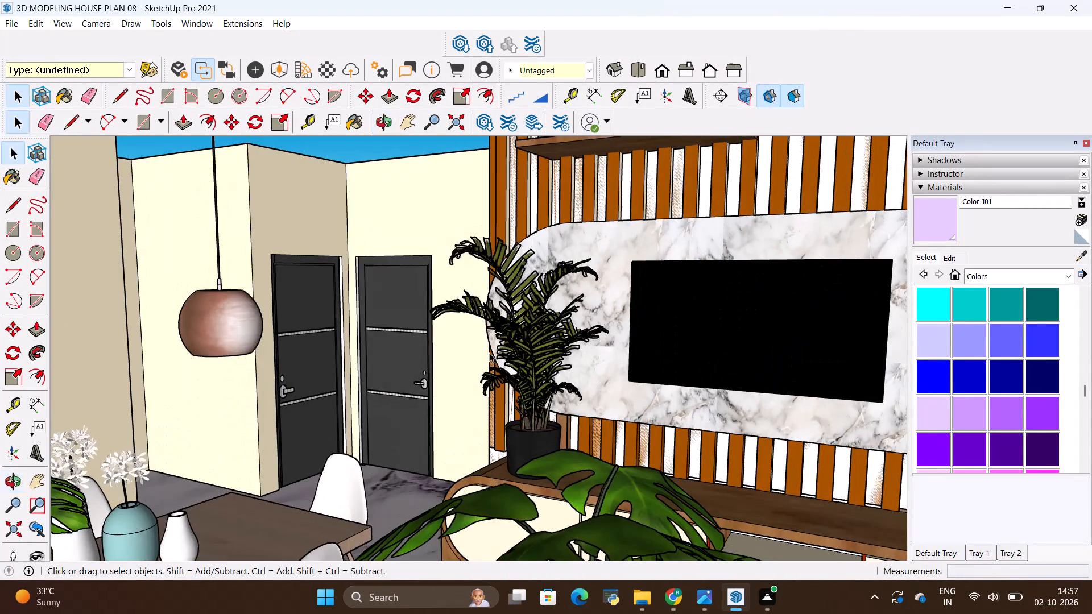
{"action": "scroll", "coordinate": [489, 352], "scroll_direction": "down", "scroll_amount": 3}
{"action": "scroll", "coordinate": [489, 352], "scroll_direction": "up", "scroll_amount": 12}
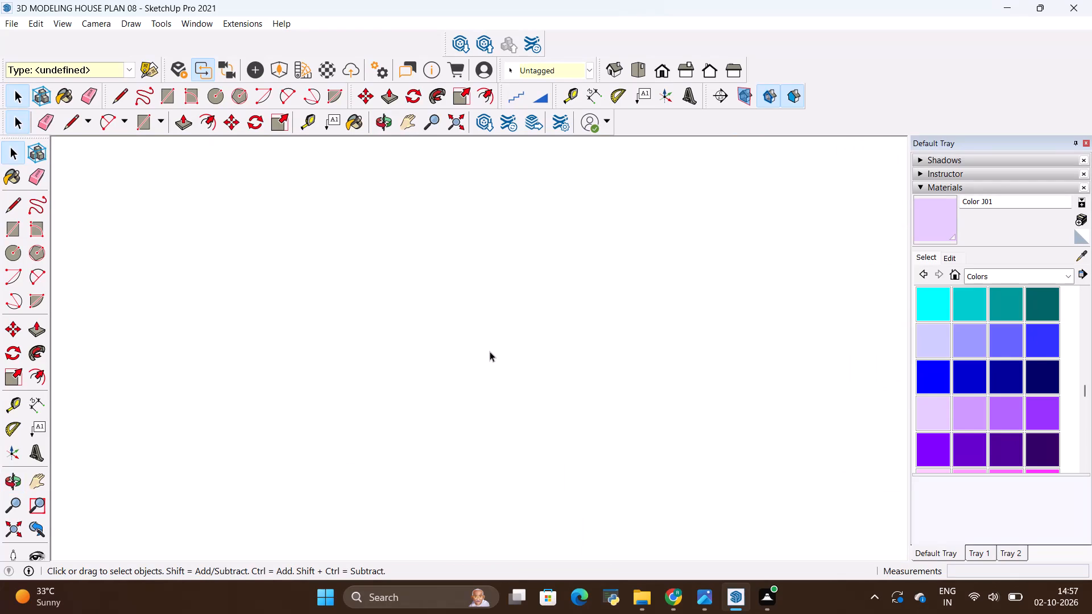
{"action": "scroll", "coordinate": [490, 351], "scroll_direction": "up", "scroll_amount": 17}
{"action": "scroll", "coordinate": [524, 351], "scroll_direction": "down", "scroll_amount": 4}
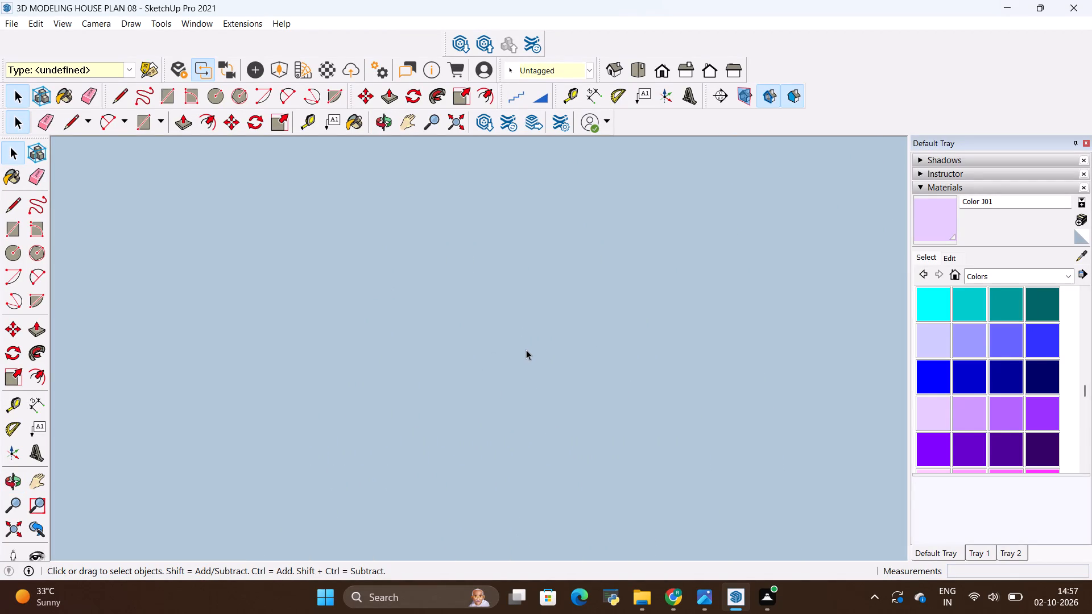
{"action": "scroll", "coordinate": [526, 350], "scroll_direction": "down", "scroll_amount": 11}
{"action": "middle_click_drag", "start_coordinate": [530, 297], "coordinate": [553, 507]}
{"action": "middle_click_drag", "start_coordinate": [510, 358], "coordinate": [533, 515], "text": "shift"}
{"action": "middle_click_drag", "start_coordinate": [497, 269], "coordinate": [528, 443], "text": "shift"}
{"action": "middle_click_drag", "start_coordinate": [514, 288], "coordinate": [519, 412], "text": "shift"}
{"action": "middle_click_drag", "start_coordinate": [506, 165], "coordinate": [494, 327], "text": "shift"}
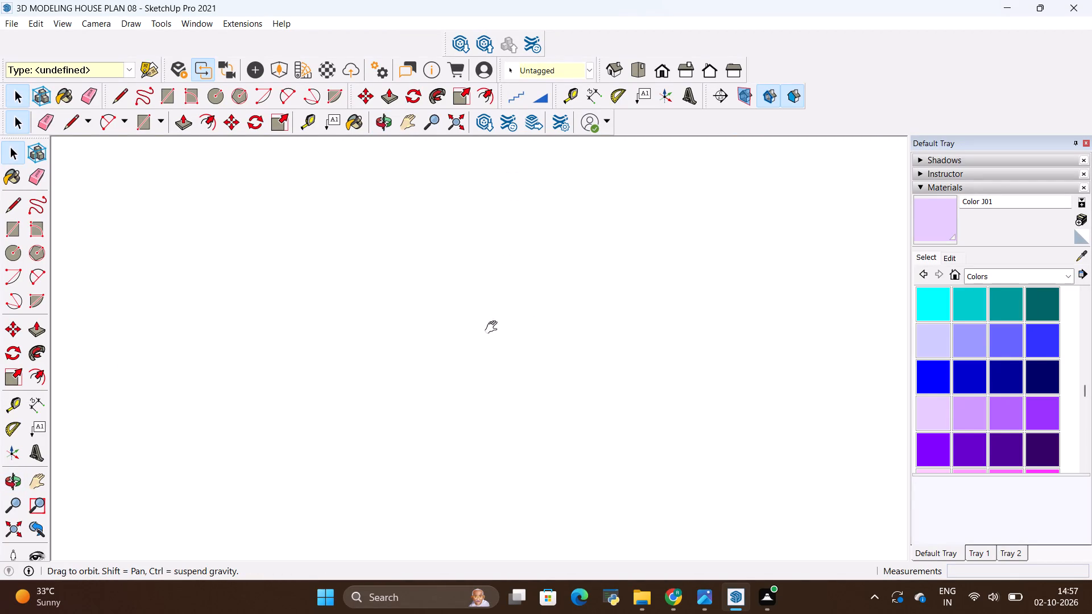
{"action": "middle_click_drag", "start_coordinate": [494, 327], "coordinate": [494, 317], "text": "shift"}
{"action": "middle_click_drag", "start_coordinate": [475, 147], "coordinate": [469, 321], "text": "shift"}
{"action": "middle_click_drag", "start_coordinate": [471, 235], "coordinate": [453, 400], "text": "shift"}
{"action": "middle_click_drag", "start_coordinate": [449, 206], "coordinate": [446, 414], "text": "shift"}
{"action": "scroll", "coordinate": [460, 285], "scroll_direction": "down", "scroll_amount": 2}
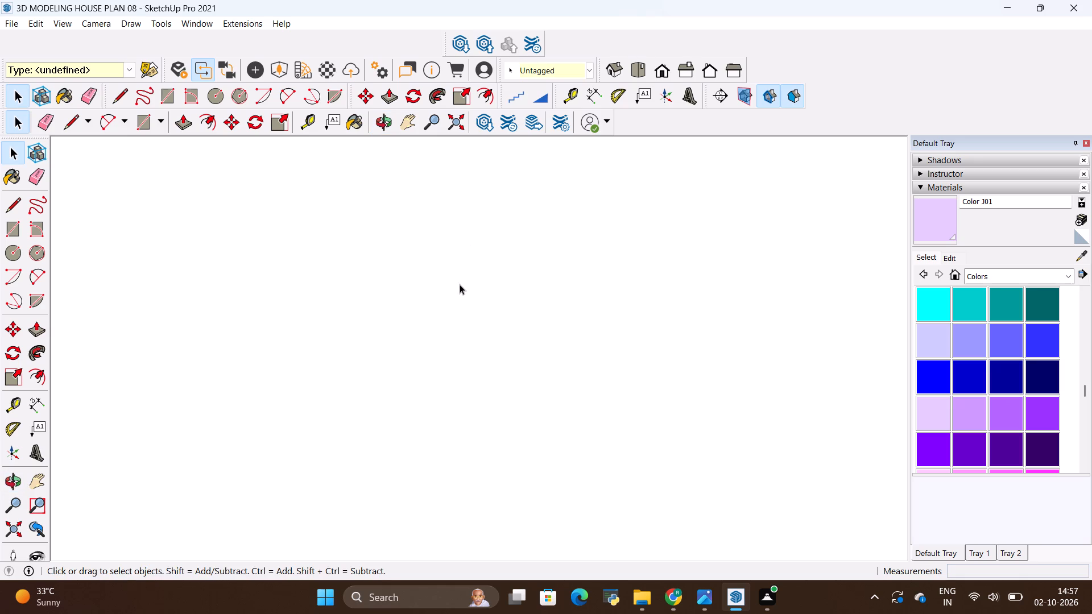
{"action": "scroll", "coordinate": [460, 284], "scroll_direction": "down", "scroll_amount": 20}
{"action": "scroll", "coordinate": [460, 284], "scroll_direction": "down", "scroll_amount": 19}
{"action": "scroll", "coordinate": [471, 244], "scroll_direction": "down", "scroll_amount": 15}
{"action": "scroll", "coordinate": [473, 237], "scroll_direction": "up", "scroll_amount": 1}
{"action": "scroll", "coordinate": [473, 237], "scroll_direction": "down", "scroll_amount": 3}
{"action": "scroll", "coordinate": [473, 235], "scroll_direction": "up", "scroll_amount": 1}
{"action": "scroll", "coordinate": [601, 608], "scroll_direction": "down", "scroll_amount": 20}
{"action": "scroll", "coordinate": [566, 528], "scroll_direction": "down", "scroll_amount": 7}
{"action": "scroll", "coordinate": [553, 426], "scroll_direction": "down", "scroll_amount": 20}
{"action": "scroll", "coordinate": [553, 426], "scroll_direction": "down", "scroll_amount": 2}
Inspect the TV wall, shelving unit and dining area from above the open walls.
{"action": "scroll", "coordinate": [530, 278], "scroll_direction": "up", "scroll_amount": 3}
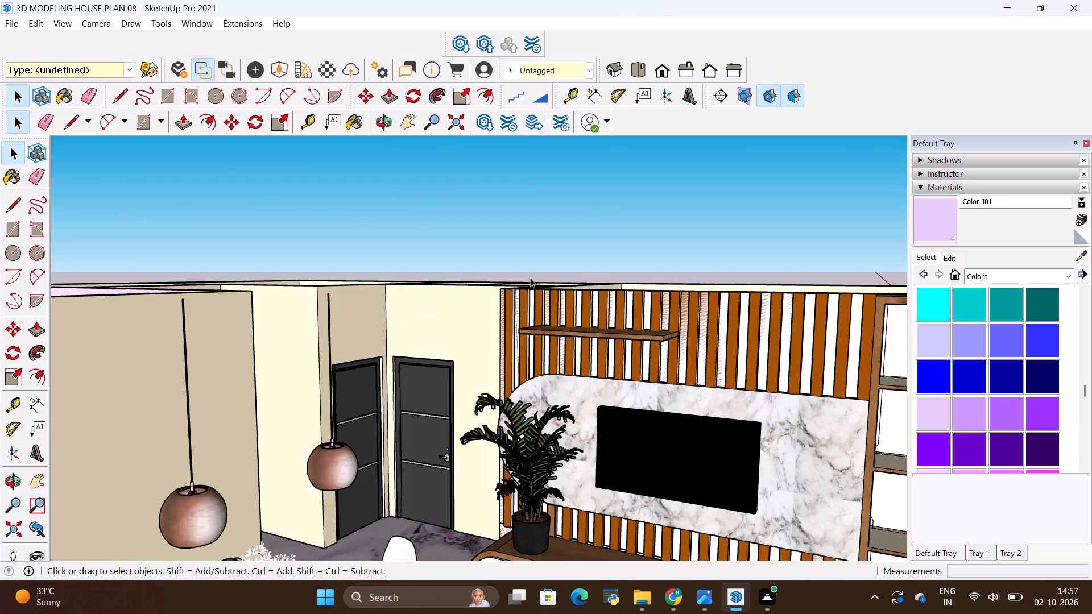
{"action": "scroll", "coordinate": [530, 277], "scroll_direction": "up", "scroll_amount": 2}
{"action": "scroll", "coordinate": [532, 276], "scroll_direction": "down", "scroll_amount": 5}
{"action": "middle_click_drag", "start_coordinate": [532, 276], "coordinate": [535, 366]}
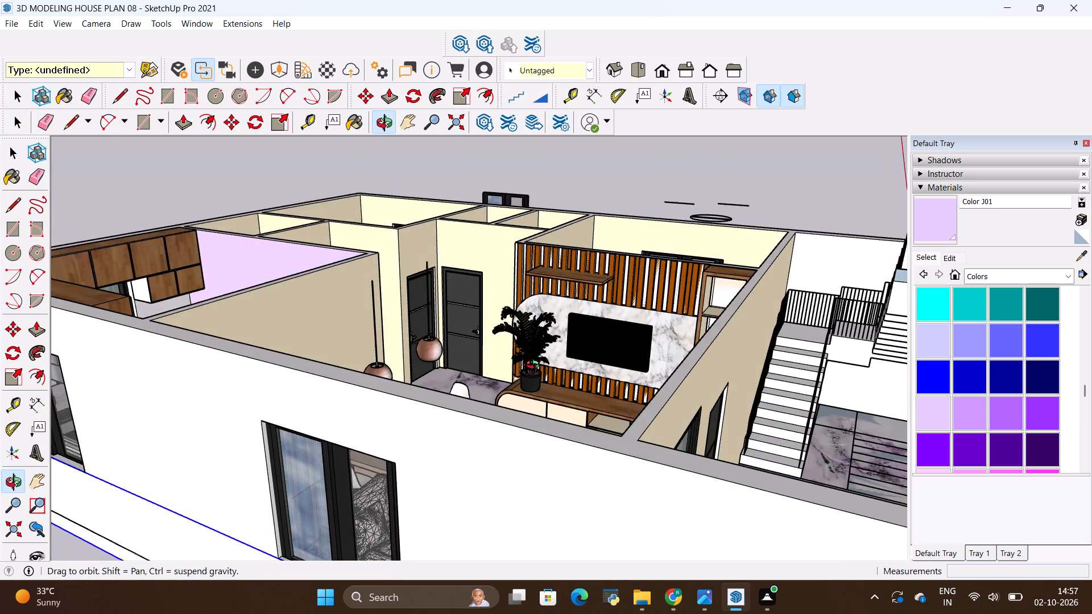
{"action": "middle_click_drag", "start_coordinate": [535, 366], "coordinate": [536, 369]}
{"action": "scroll", "coordinate": [539, 369], "scroll_direction": "up", "scroll_amount": 5}
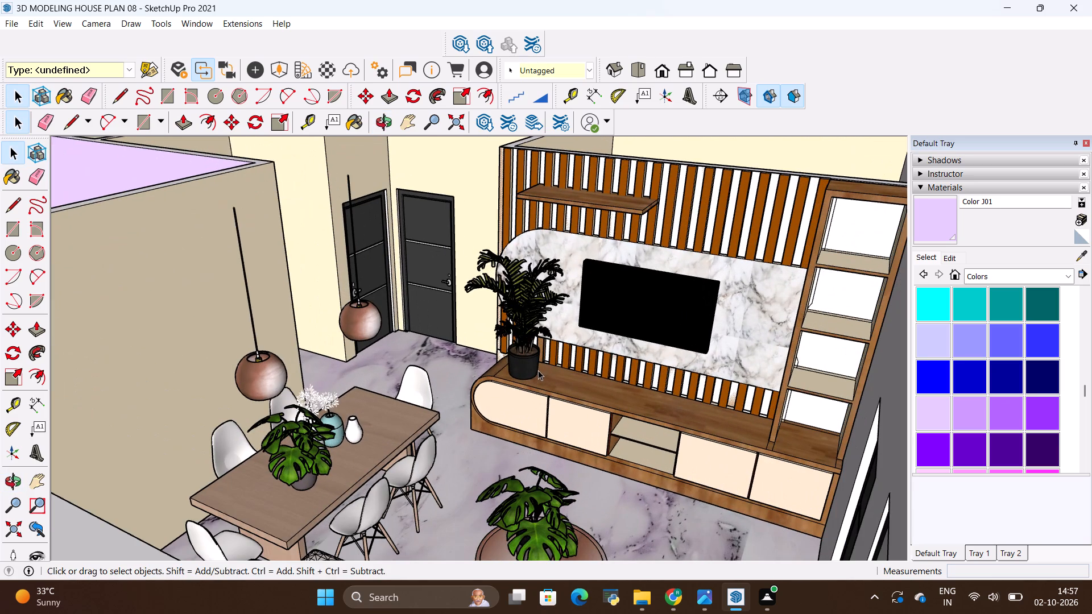
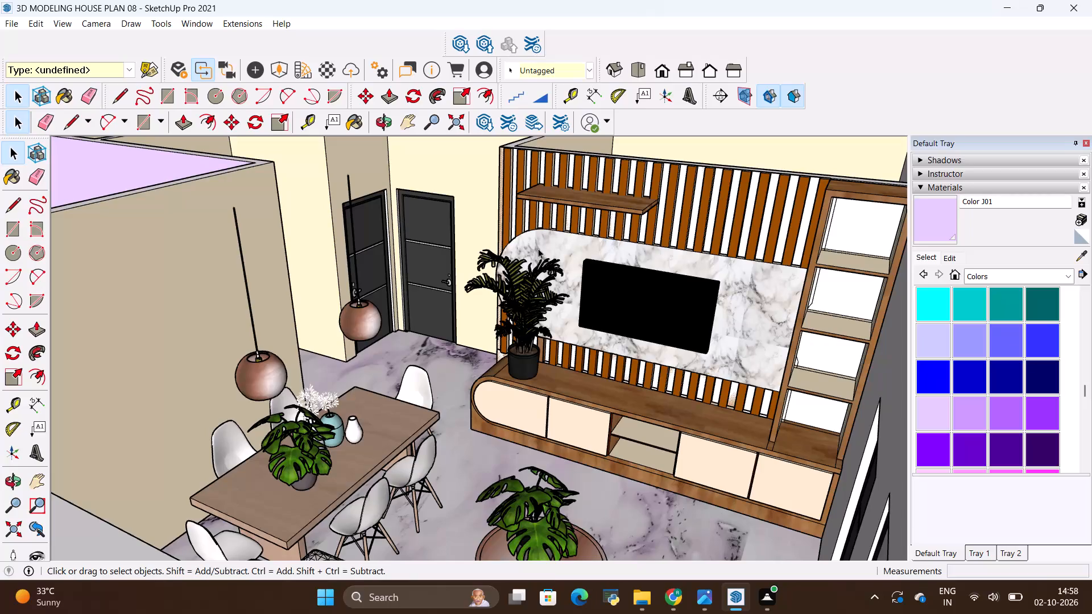
Examine the console palm, black doors, TV wall and side-table monstera at eye level around the dining area.
{"action": "scroll", "coordinate": [382, 206], "scroll_direction": "up", "scroll_amount": 3}
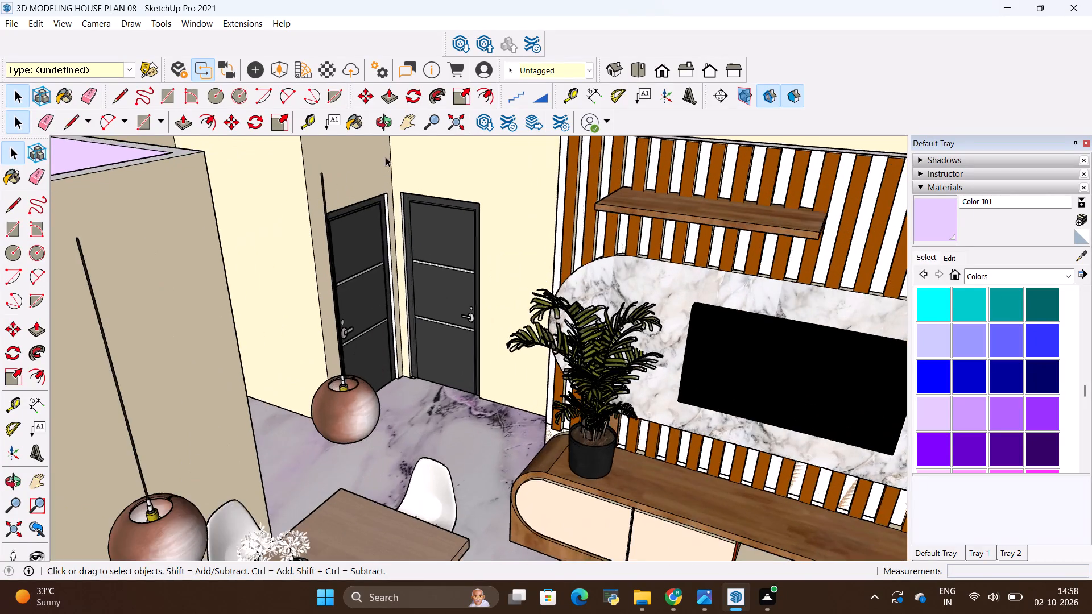
{"action": "scroll", "coordinate": [407, 173], "scroll_direction": "up", "scroll_amount": 3}
{"action": "middle_click_drag", "start_coordinate": [489, 379], "coordinate": [476, 318]}
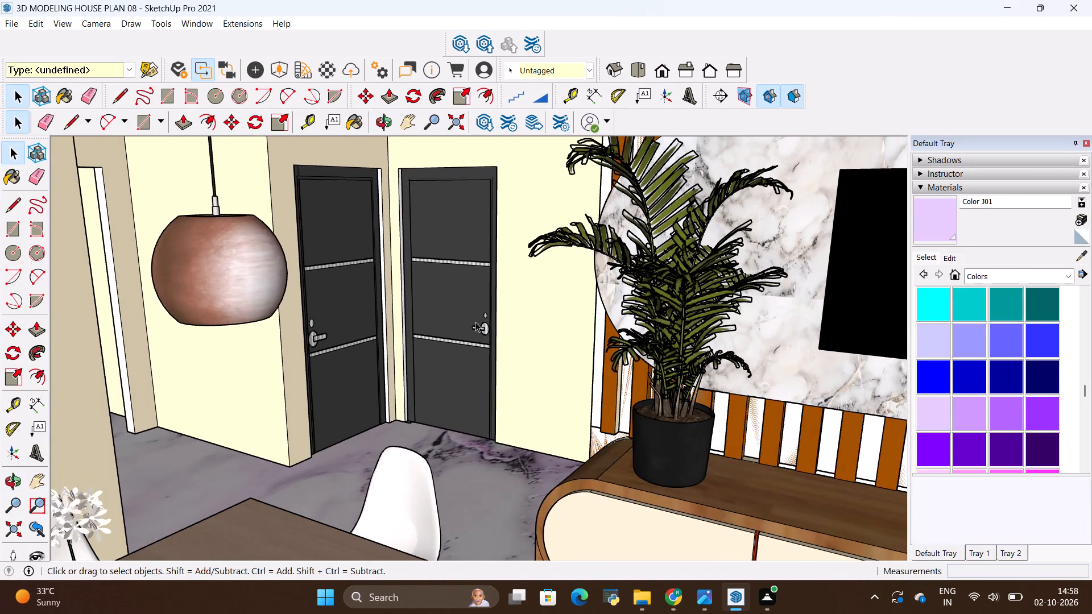
{"action": "scroll", "coordinate": [495, 396], "scroll_direction": "down", "scroll_amount": 2}
{"action": "middle_click_drag", "start_coordinate": [645, 509], "coordinate": [618, 490], "text": "shift"}
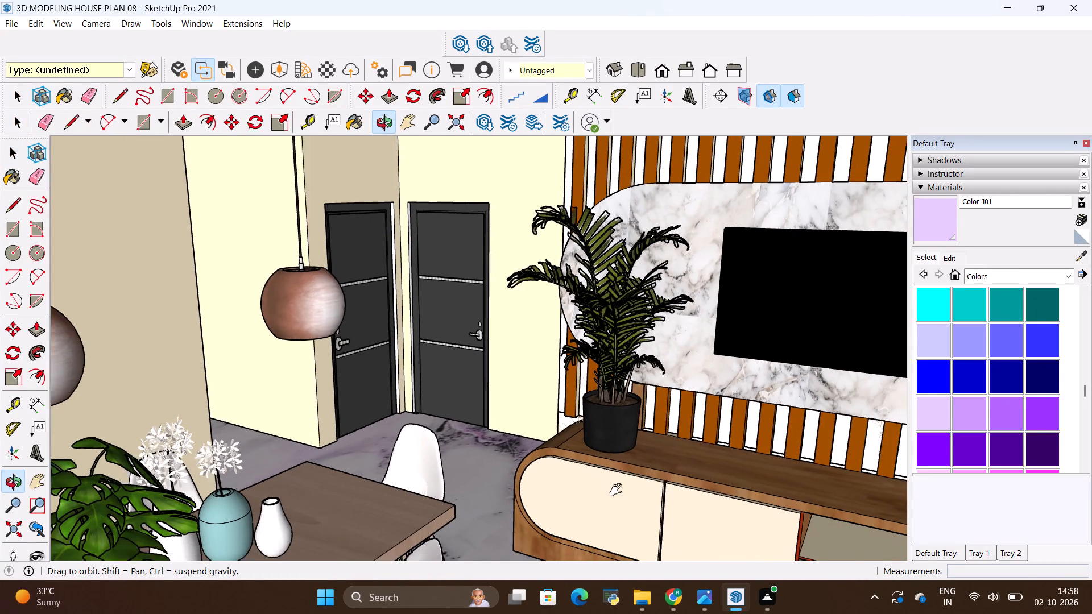
{"action": "middle_click_drag", "start_coordinate": [618, 490], "coordinate": [572, 451], "text": "shift"}
{"action": "scroll", "coordinate": [569, 442], "scroll_direction": "down", "scroll_amount": 1}
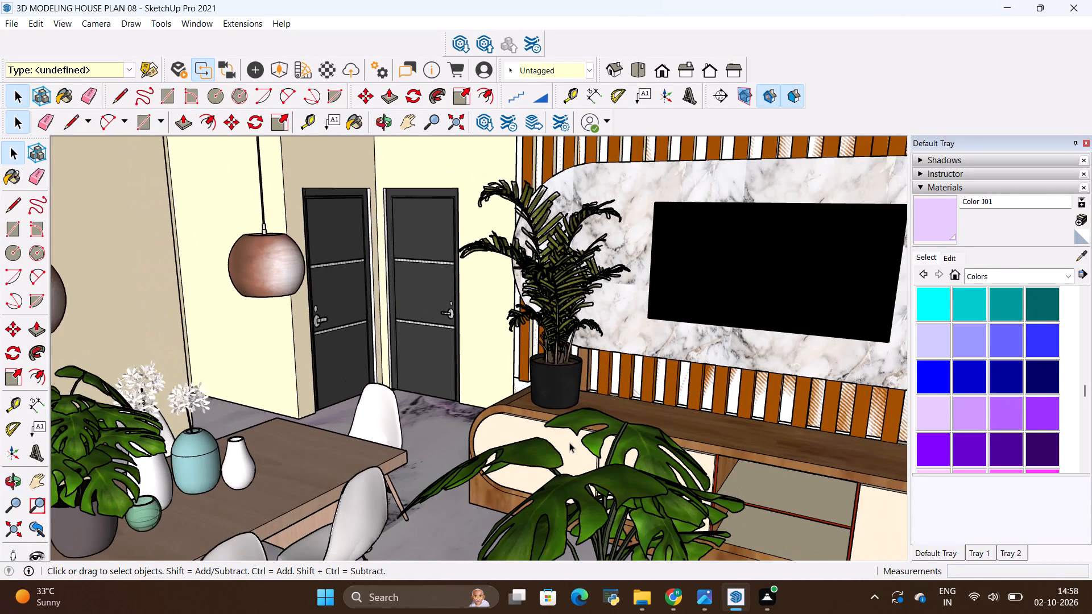
{"action": "scroll", "coordinate": [569, 442], "scroll_direction": "down", "scroll_amount": 2}
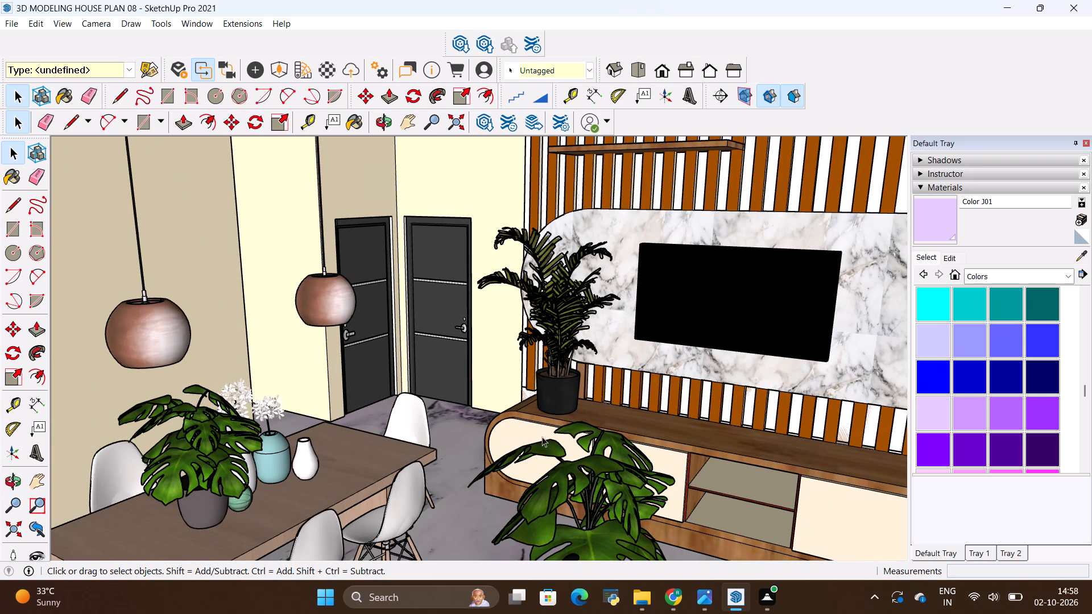
{"action": "scroll", "coordinate": [542, 437], "scroll_direction": "down", "scroll_amount": 1}
{"action": "middle_click_drag", "start_coordinate": [597, 515], "coordinate": [559, 429], "text": "shift"}
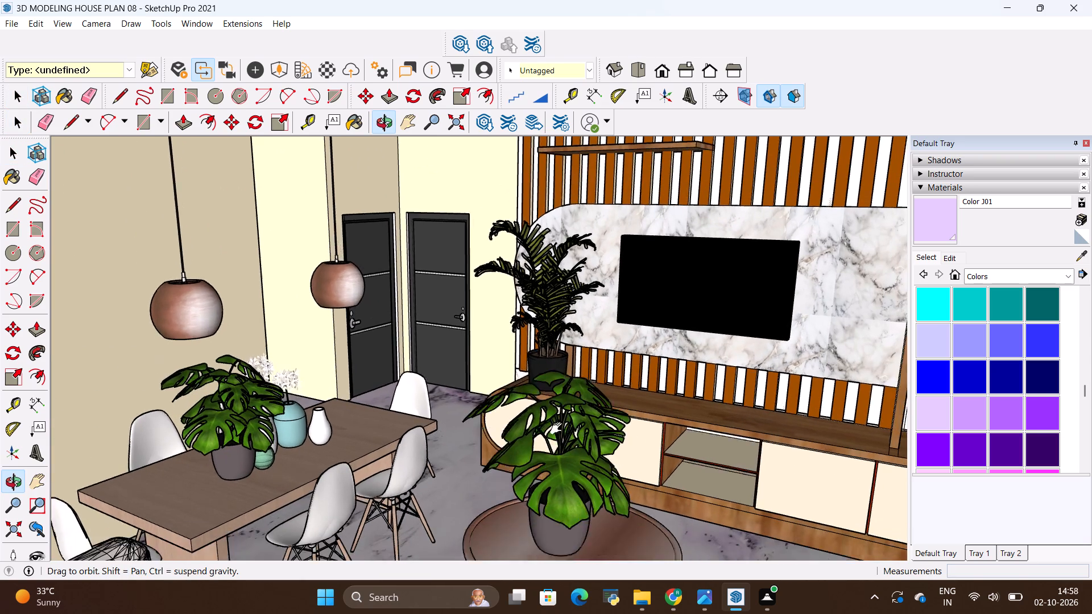
{"action": "middle_click_drag", "start_coordinate": [559, 429], "coordinate": [531, 378], "text": "shift"}
{"action": "scroll", "coordinate": [531, 379], "scroll_direction": "down", "scroll_amount": 1}
{"action": "scroll", "coordinate": [531, 379], "scroll_direction": "up", "scroll_amount": 2}
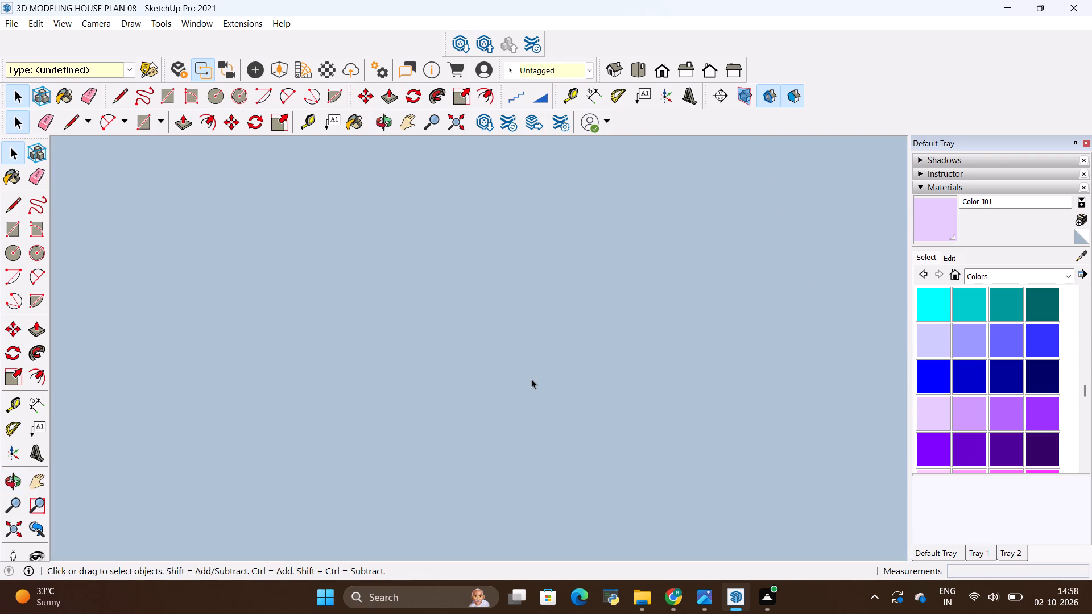
{"action": "scroll", "coordinate": [531, 379], "scroll_direction": "up", "scroll_amount": 6}
{"action": "scroll", "coordinate": [452, 380], "scroll_direction": "down", "scroll_amount": 4}
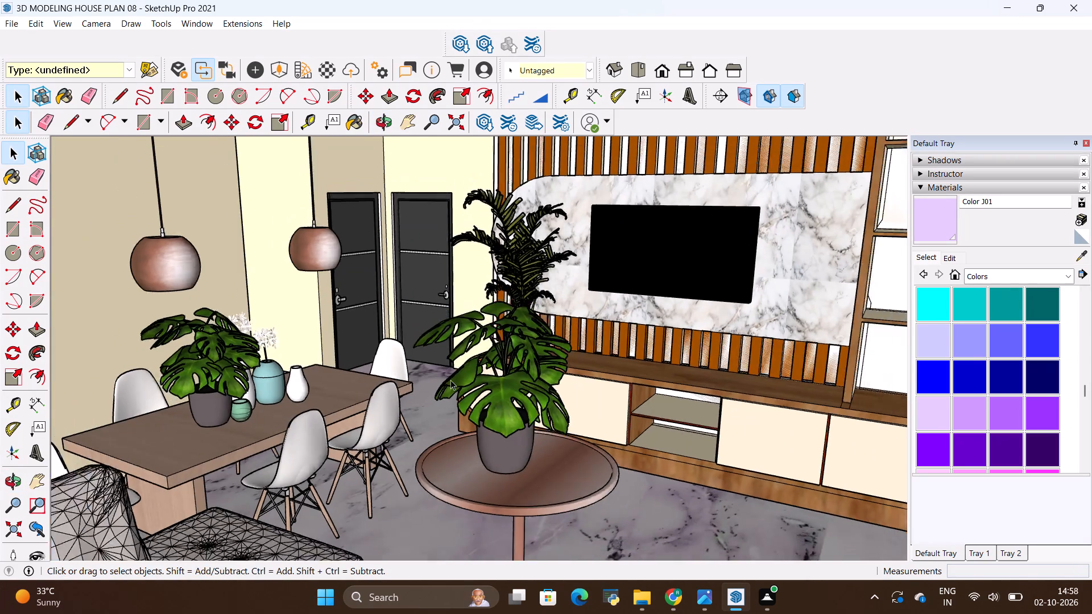
Inspect the whole house from outside and above, covering the staircase, living area, kitchen and bedrooms.
{"action": "scroll", "coordinate": [450, 380], "scroll_direction": "down", "scroll_amount": 4}
{"action": "scroll", "coordinate": [464, 331], "scroll_direction": "down", "scroll_amount": 20}
{"action": "scroll", "coordinate": [464, 331], "scroll_direction": "down", "scroll_amount": 12}
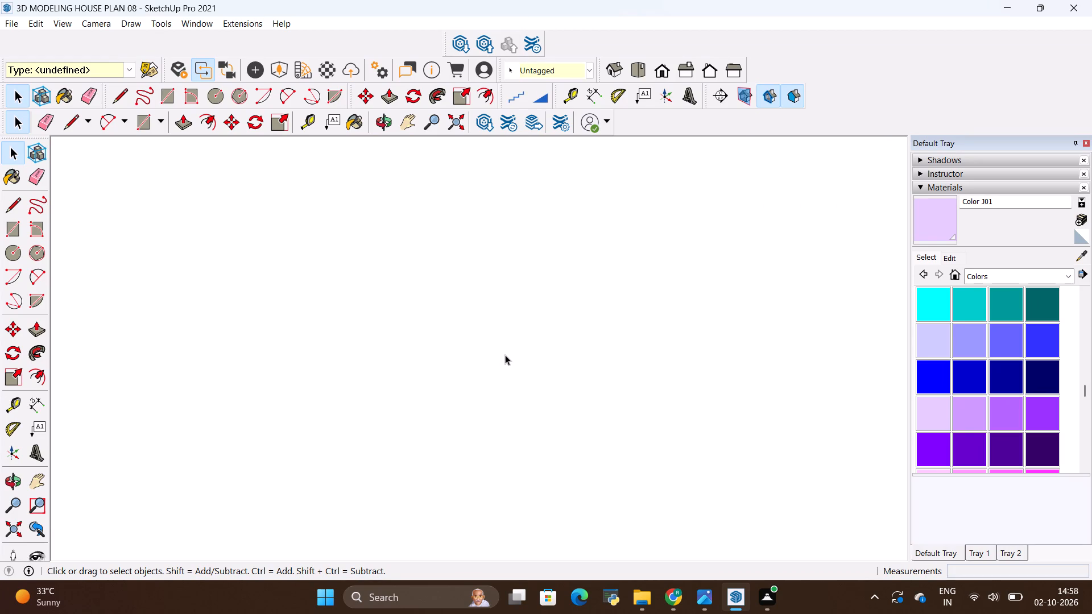
{"action": "scroll", "coordinate": [505, 355], "scroll_direction": "down", "scroll_amount": 20}
{"action": "scroll", "coordinate": [505, 355], "scroll_direction": "down", "scroll_amount": 20}
{"action": "scroll", "coordinate": [505, 355], "scroll_direction": "down", "scroll_amount": 7}
{"action": "scroll", "coordinate": [520, 356], "scroll_direction": "down", "scroll_amount": 20}
{"action": "scroll", "coordinate": [520, 356], "scroll_direction": "down", "scroll_amount": 12}
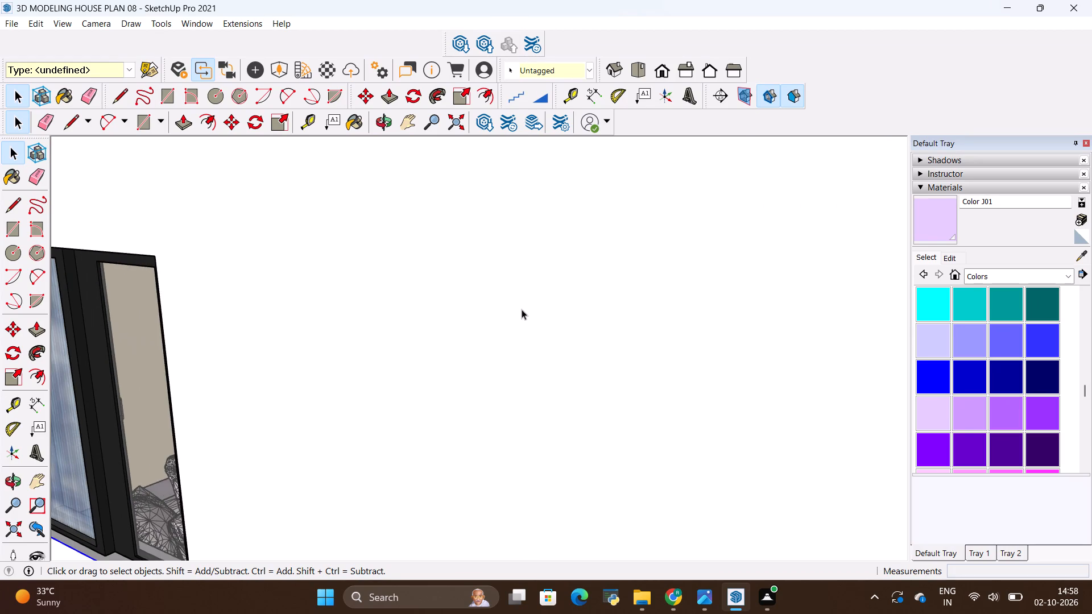
{"action": "middle_click_drag", "start_coordinate": [519, 293], "coordinate": [526, 533], "text": "shift"}
{"action": "middle_click_drag", "start_coordinate": [490, 377], "coordinate": [697, 582]}
{"action": "scroll", "coordinate": [458, 375], "scroll_direction": "down", "scroll_amount": 11}
{"action": "scroll", "coordinate": [453, 316], "scroll_direction": "down", "scroll_amount": 1}
{"action": "middle_click_drag", "start_coordinate": [597, 343], "coordinate": [552, 366]}
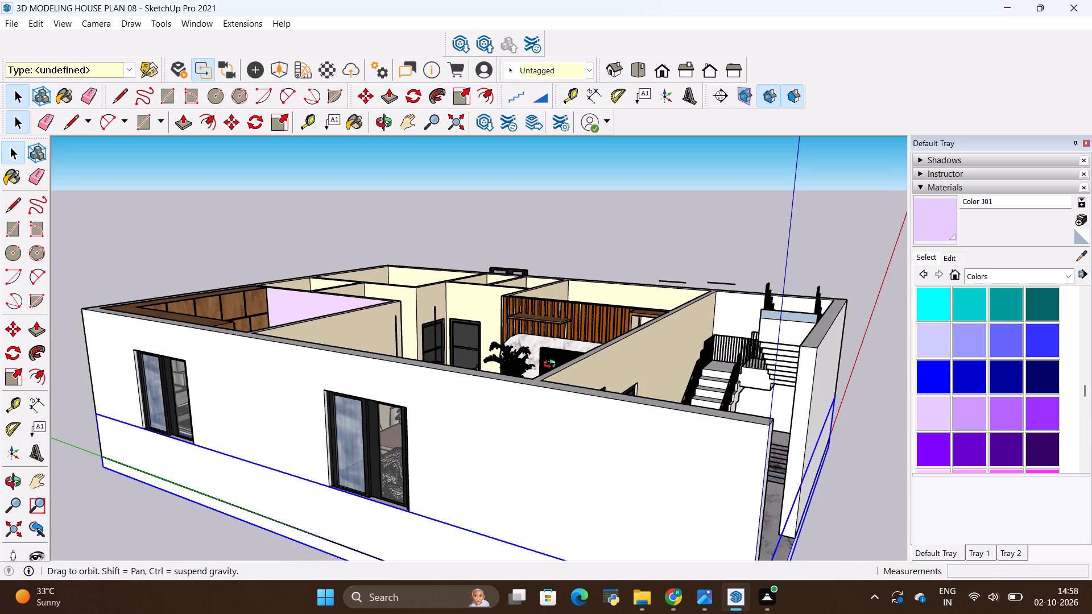
{"action": "middle_click_drag", "start_coordinate": [552, 366], "coordinate": [295, 404]}
{"action": "middle_click_drag", "start_coordinate": [477, 350], "coordinate": [175, 442]}
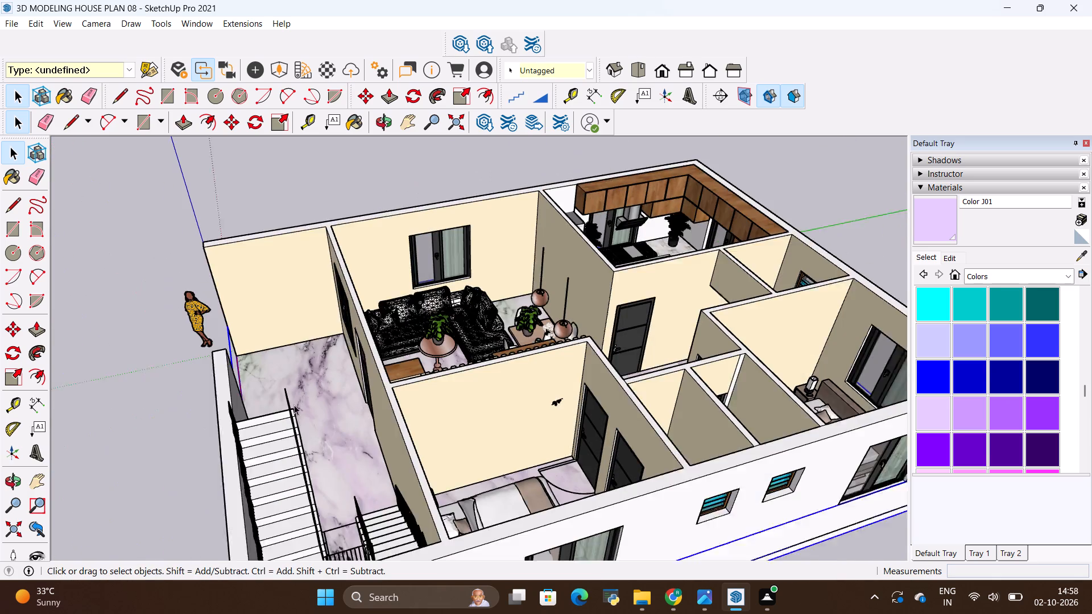
{"action": "middle_click_drag", "start_coordinate": [460, 407], "coordinate": [238, 447]}
Examine the dining table decor, copper pendants, sofa and monstera side table from the dining end of the room.
{"action": "scroll", "coordinate": [445, 412], "scroll_direction": "up", "scroll_amount": 4}
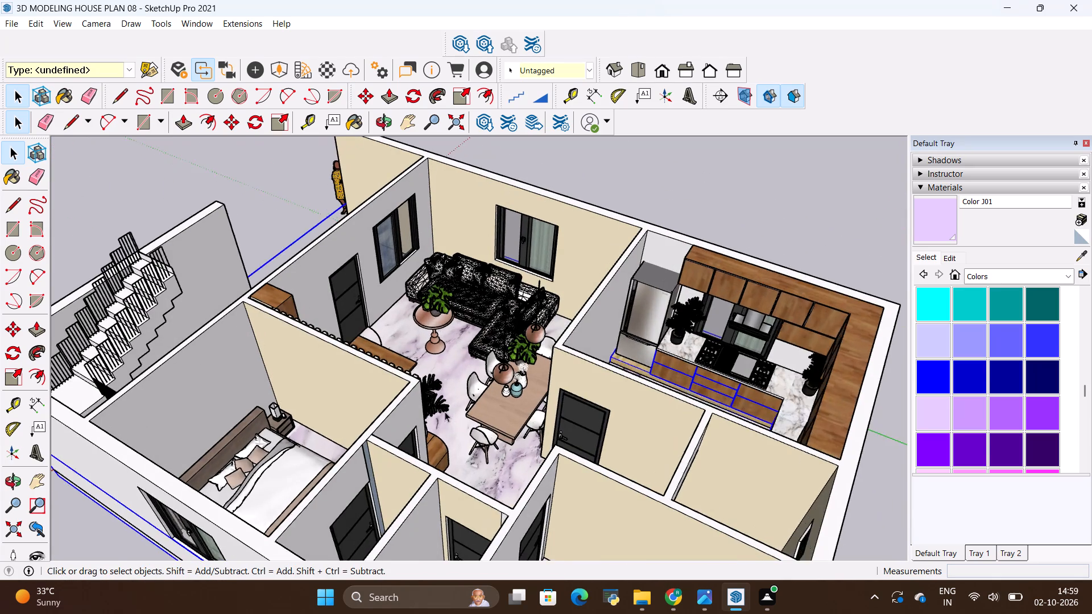
{"action": "scroll", "coordinate": [477, 432], "scroll_direction": "up", "scroll_amount": 13}
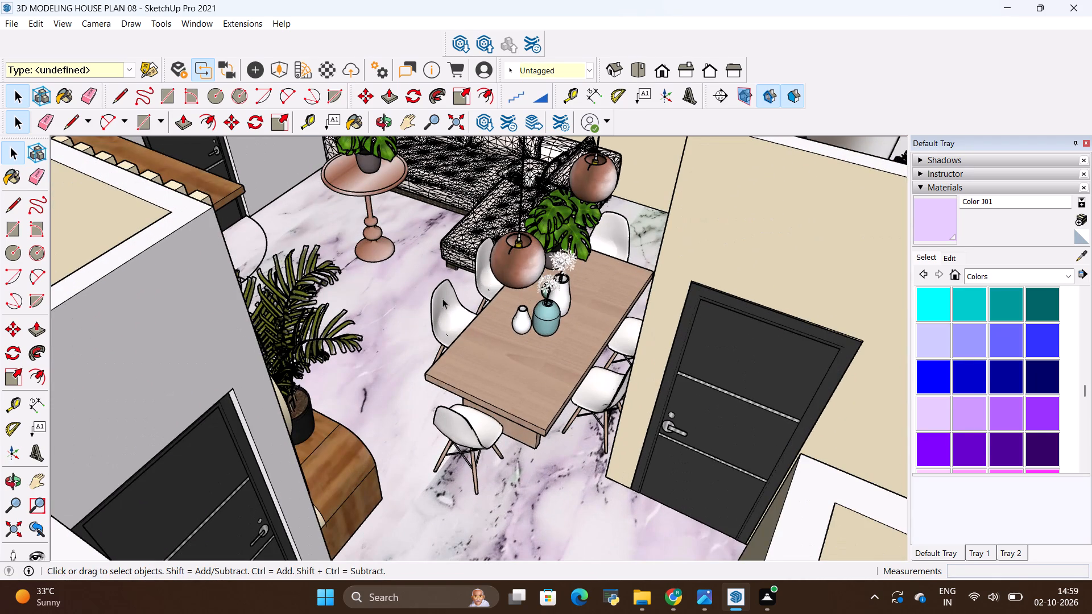
{"action": "middle_click_drag", "start_coordinate": [442, 298], "coordinate": [401, 415], "text": "shift"}
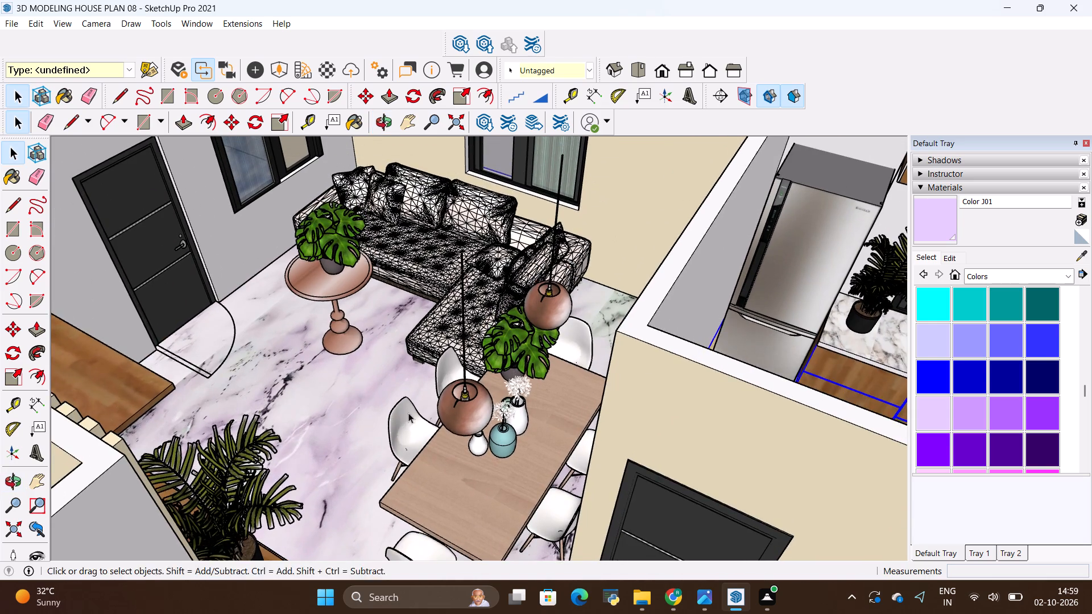
{"action": "middle_click_drag", "start_coordinate": [408, 413], "coordinate": [417, 327]}
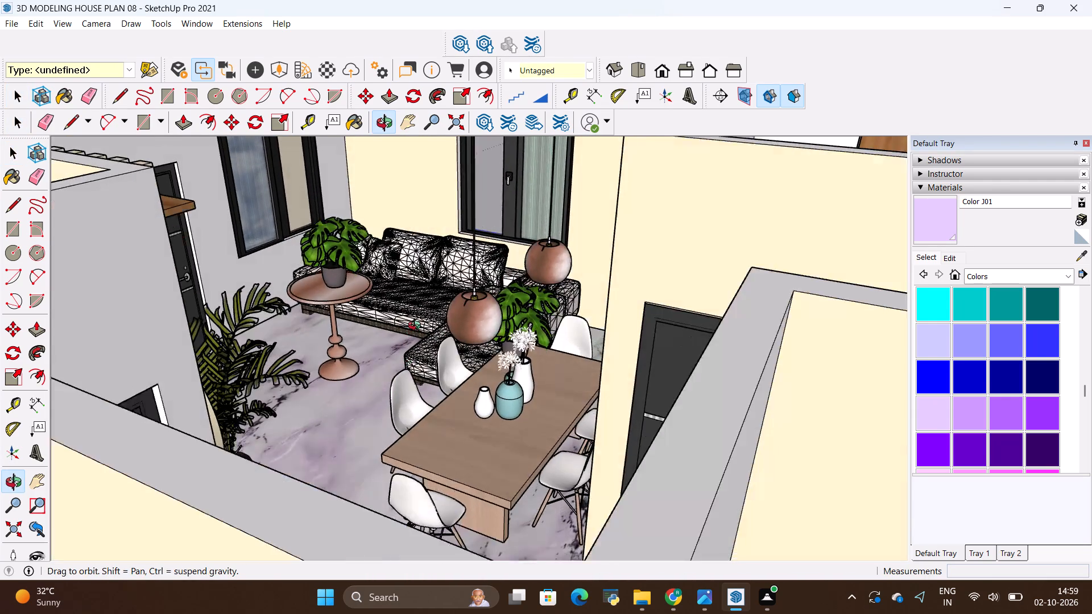
{"action": "middle_click_drag", "start_coordinate": [417, 327], "coordinate": [421, 326]}
{"action": "scroll", "coordinate": [414, 294], "scroll_direction": "up", "scroll_amount": 5}
{"action": "middle_click_drag", "start_coordinate": [444, 298], "coordinate": [452, 242]}
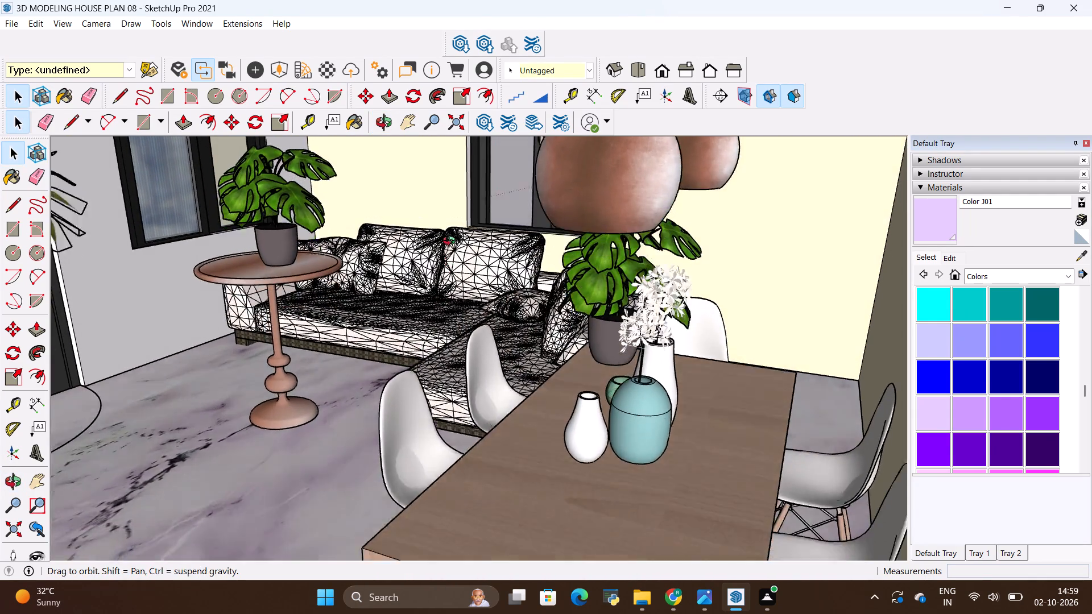
{"action": "middle_click_drag", "start_coordinate": [452, 242], "coordinate": [449, 234]}
{"action": "middle_click_drag", "start_coordinate": [457, 246], "coordinate": [458, 349], "text": "shift"}
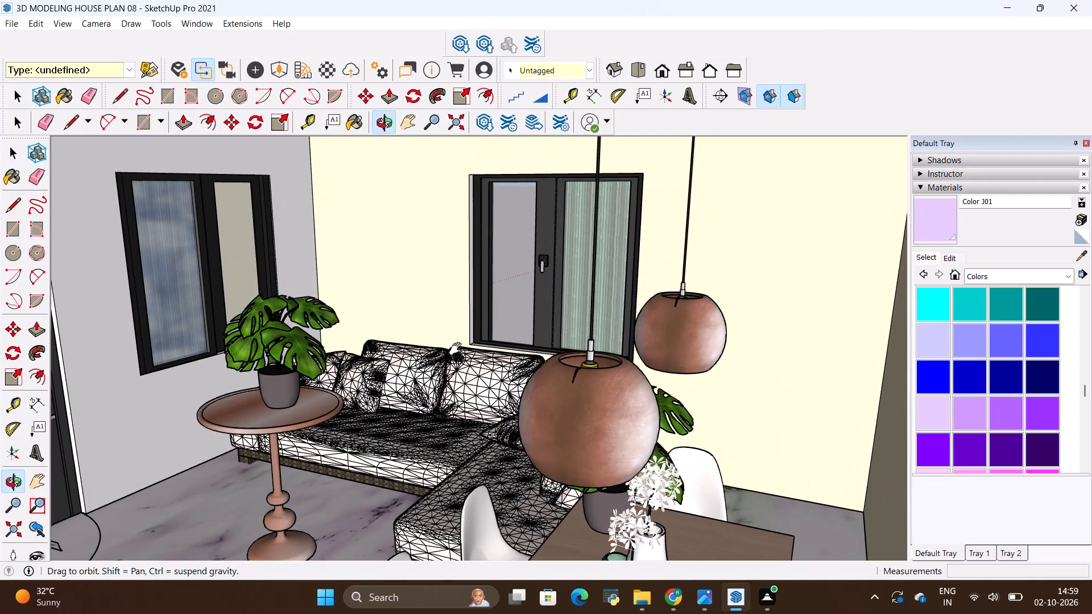
{"action": "middle_click_drag", "start_coordinate": [458, 349], "coordinate": [459, 325], "text": "shift"}
{"action": "scroll", "coordinate": [451, 326], "scroll_direction": "down", "scroll_amount": 2}
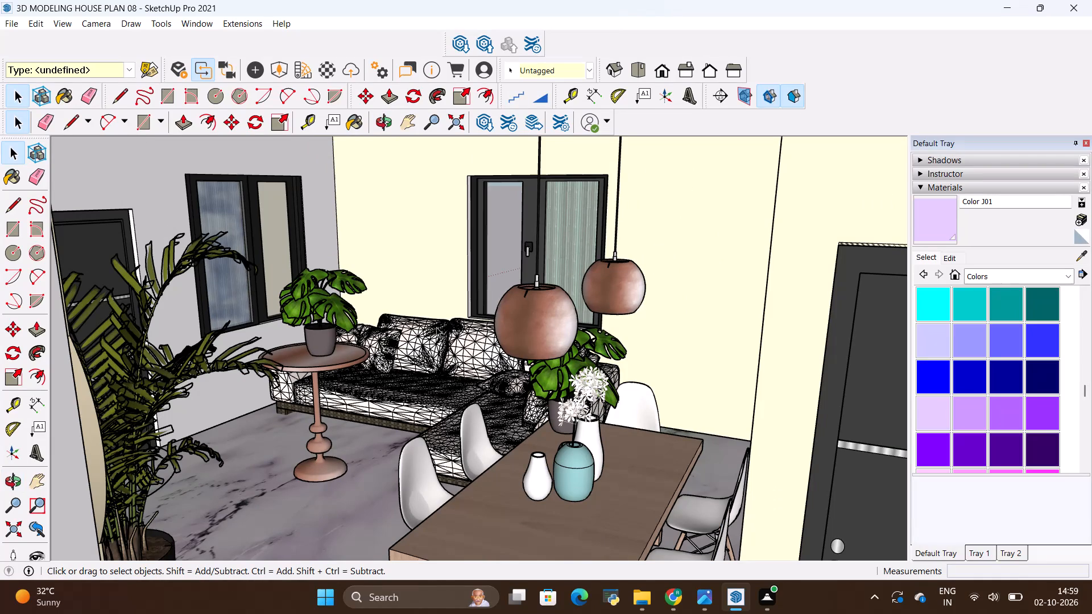
Review the overall floor layout from above, including the kitchen, bedrooms, toilets, dining area and TV wall.
{"action": "middle_click_drag", "start_coordinate": [373, 223], "coordinate": [362, 424], "text": "shift"}
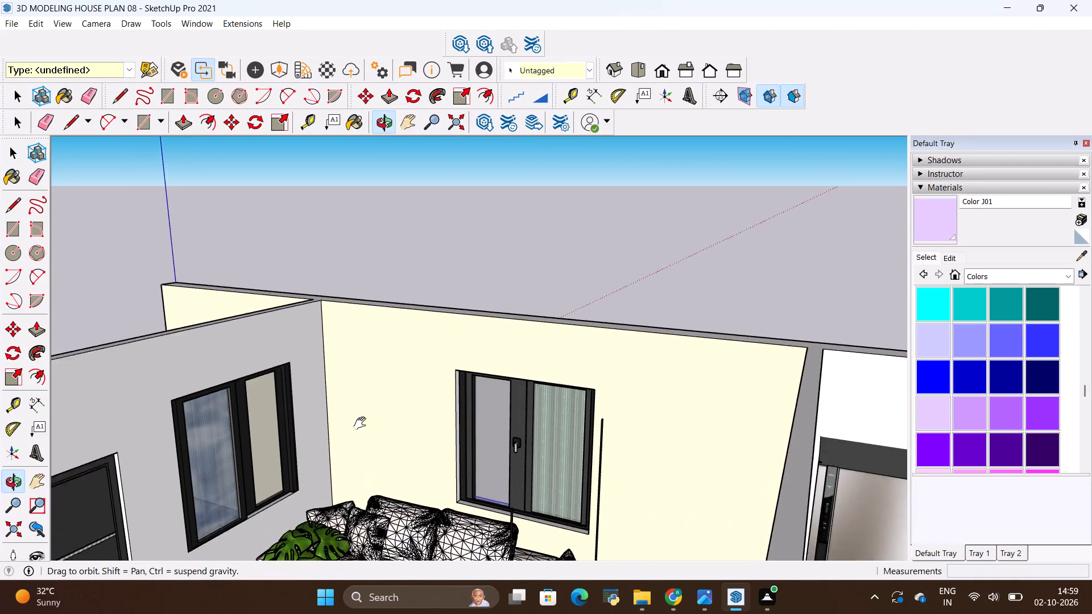
{"action": "middle_click_drag", "start_coordinate": [362, 424], "coordinate": [362, 430], "text": "shift"}
{"action": "scroll", "coordinate": [390, 273], "scroll_direction": "down", "scroll_amount": 18}
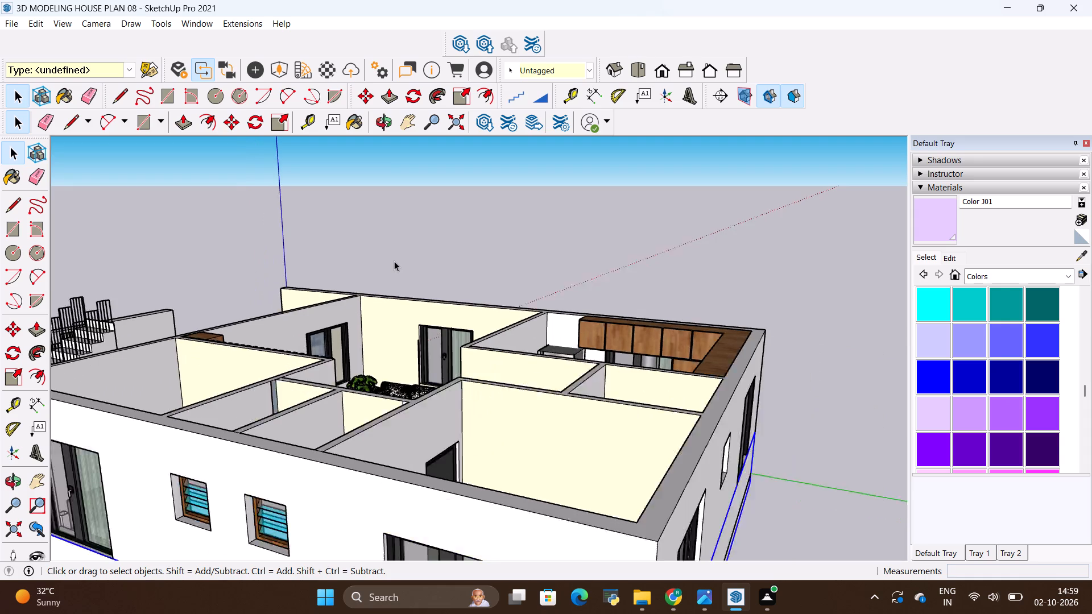
{"action": "middle_click_drag", "start_coordinate": [329, 285], "coordinate": [649, 356]}
{"action": "middle_click_drag", "start_coordinate": [457, 348], "coordinate": [464, 399]}
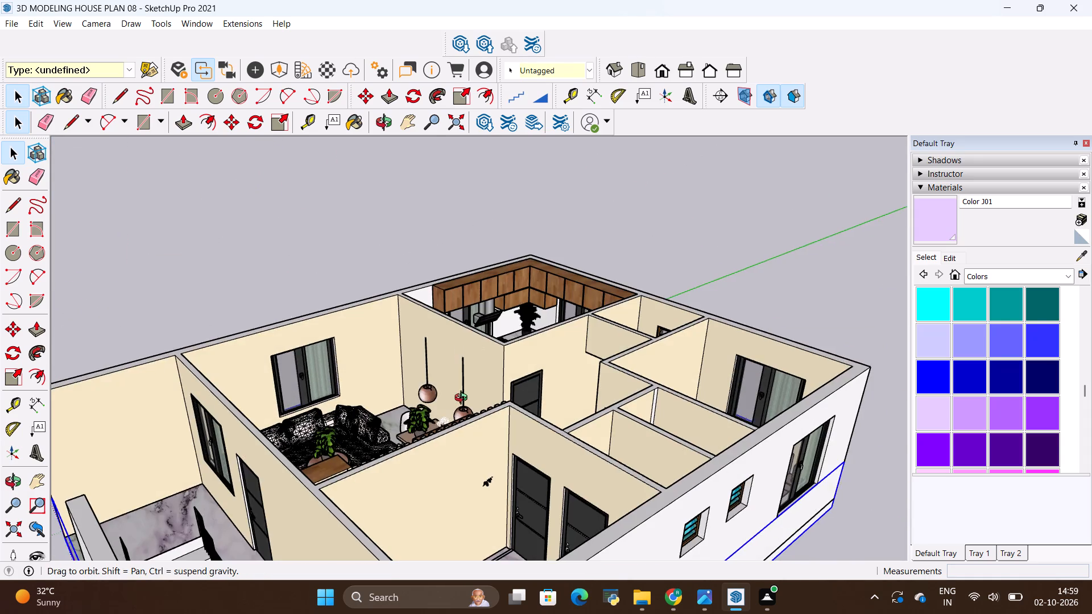
{"action": "middle_click_drag", "start_coordinate": [464, 399], "coordinate": [590, 565]}
{"action": "scroll", "coordinate": [497, 315], "scroll_direction": "down", "scroll_amount": 8}
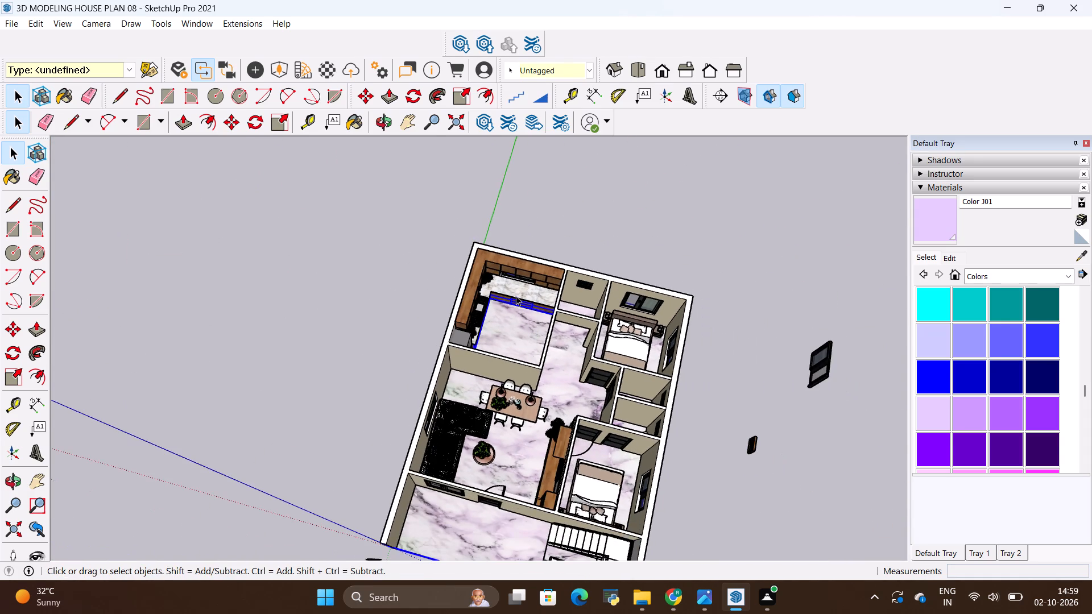
{"action": "scroll", "coordinate": [572, 405], "scroll_direction": "up", "scroll_amount": 3}
{"action": "scroll", "coordinate": [622, 412], "scroll_direction": "up", "scroll_amount": 12}
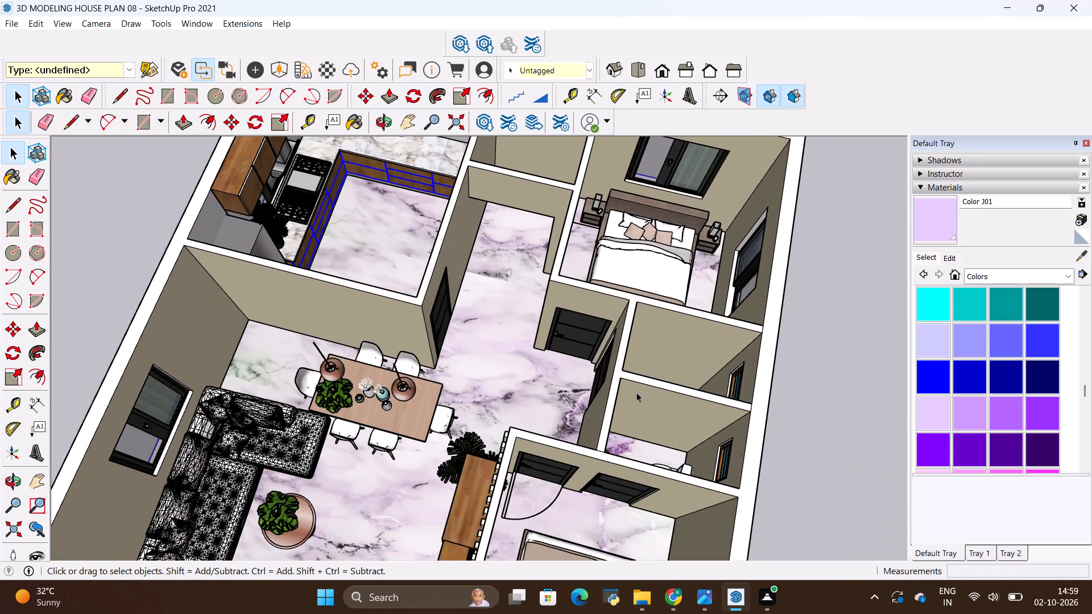
{"action": "scroll", "coordinate": [636, 392], "scroll_direction": "up", "scroll_amount": 4}
{"action": "scroll", "coordinate": [325, 338], "scroll_direction": "down", "scroll_amount": 5}
{"action": "middle_click_drag", "start_coordinate": [305, 377], "coordinate": [569, 386]}
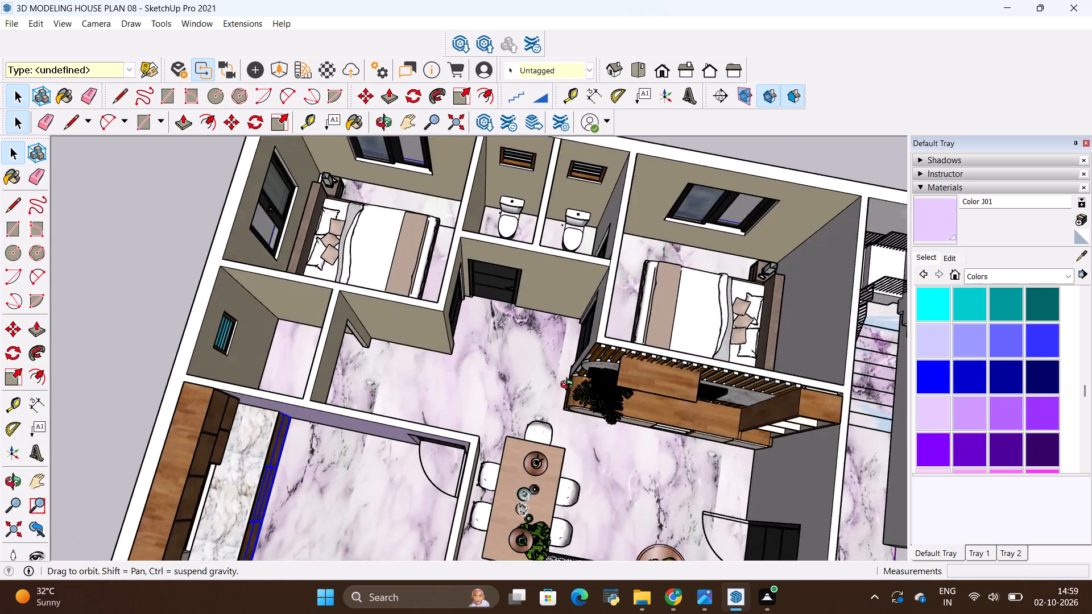
{"action": "middle_click_drag", "start_coordinate": [569, 386], "coordinate": [556, 297]}
Import the mirror model from the Downloads folder into the house model.
{"action": "left_click", "coordinate": [0, 16]}
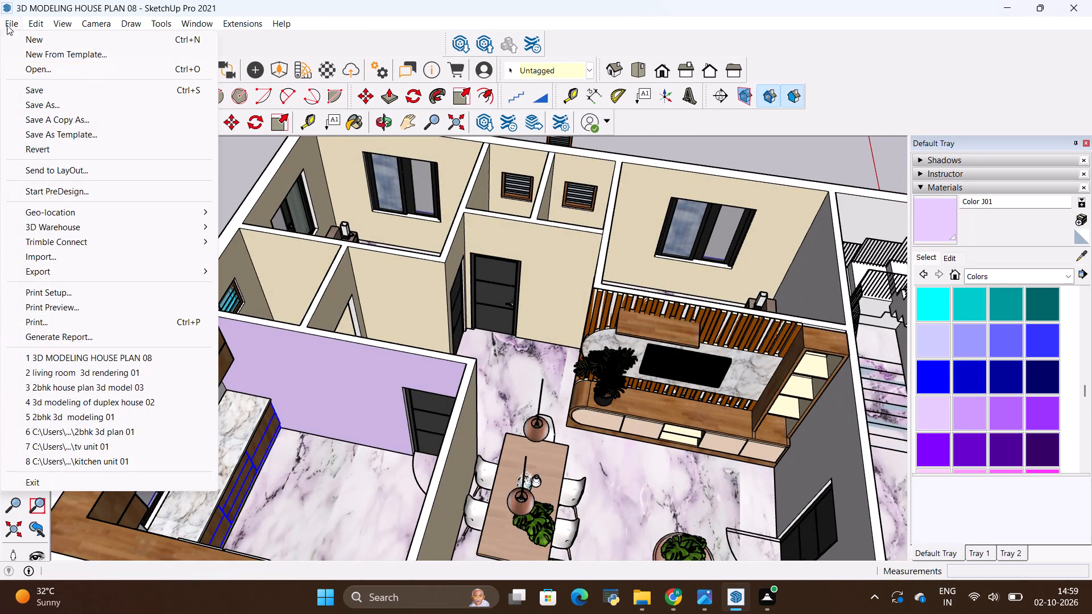
{"action": "left_click", "coordinate": [53, 257]}
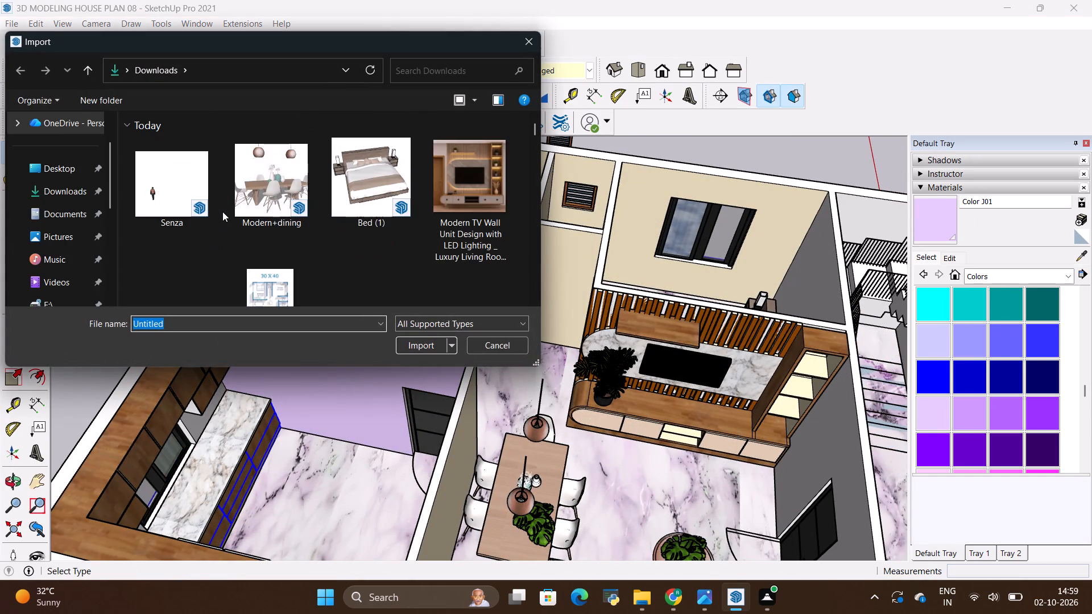
{"action": "scroll", "coordinate": [222, 211], "scroll_direction": "down", "scroll_amount": 7}
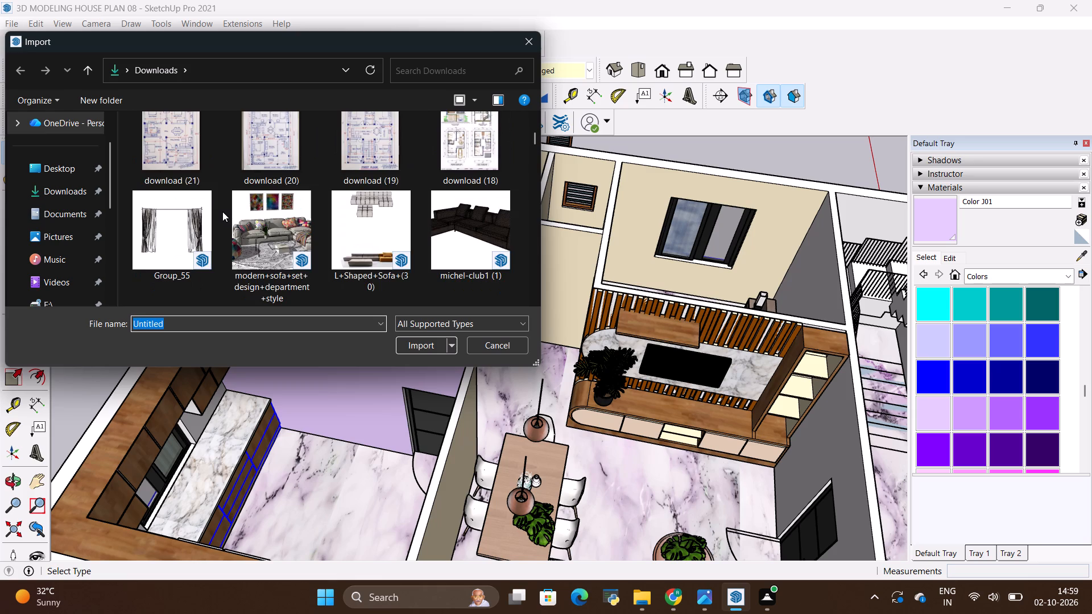
{"action": "scroll", "coordinate": [222, 211], "scroll_direction": "down", "scroll_amount": 4}
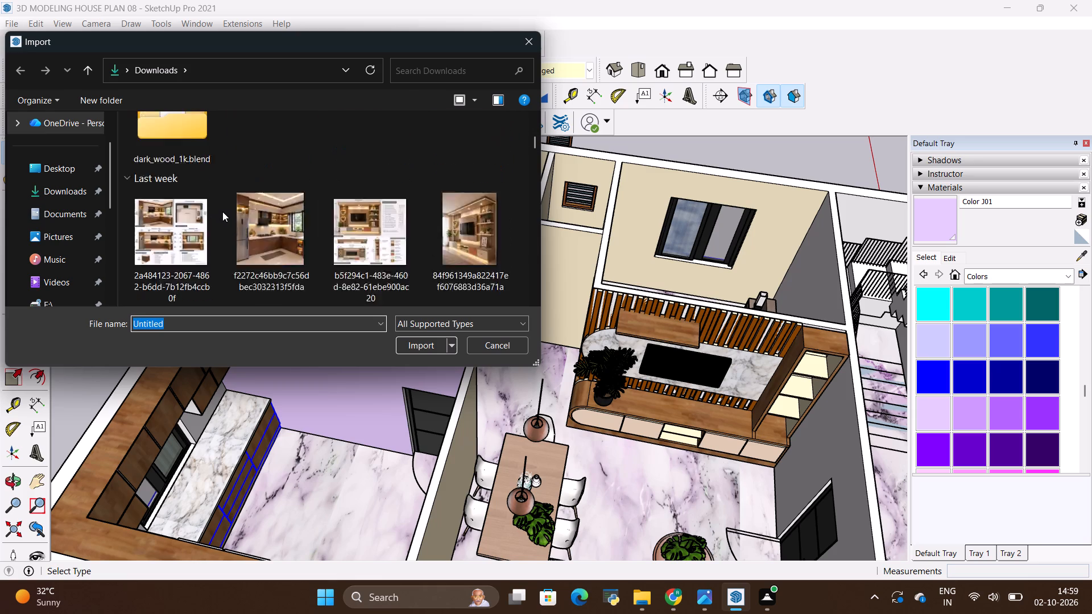
{"action": "scroll", "coordinate": [222, 211], "scroll_direction": "down", "scroll_amount": 4}
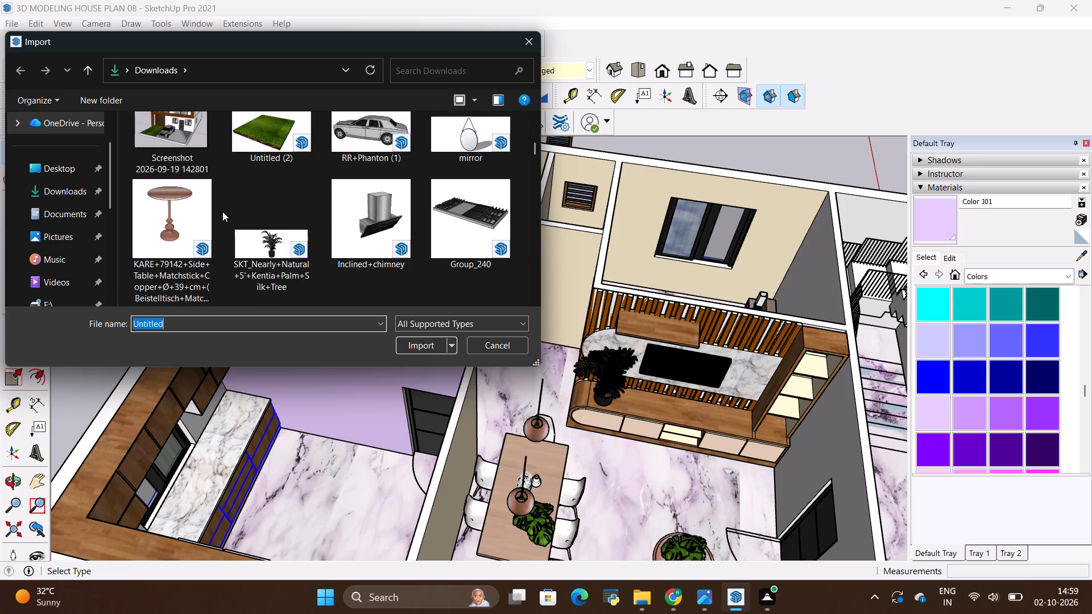
{"action": "left_click", "coordinate": [477, 130]}
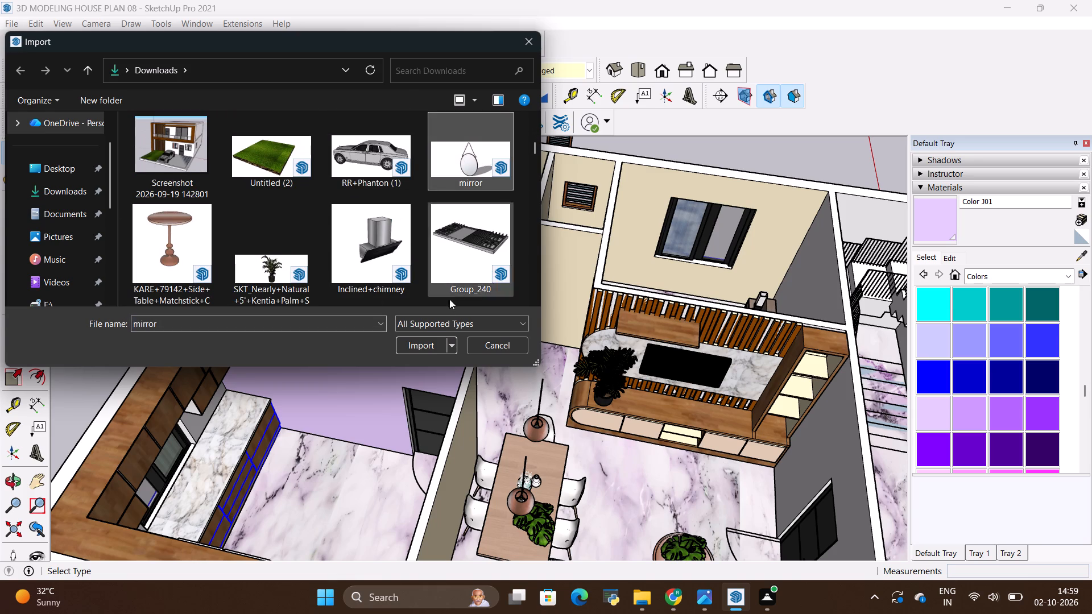
{"action": "left_click", "coordinate": [431, 346]}
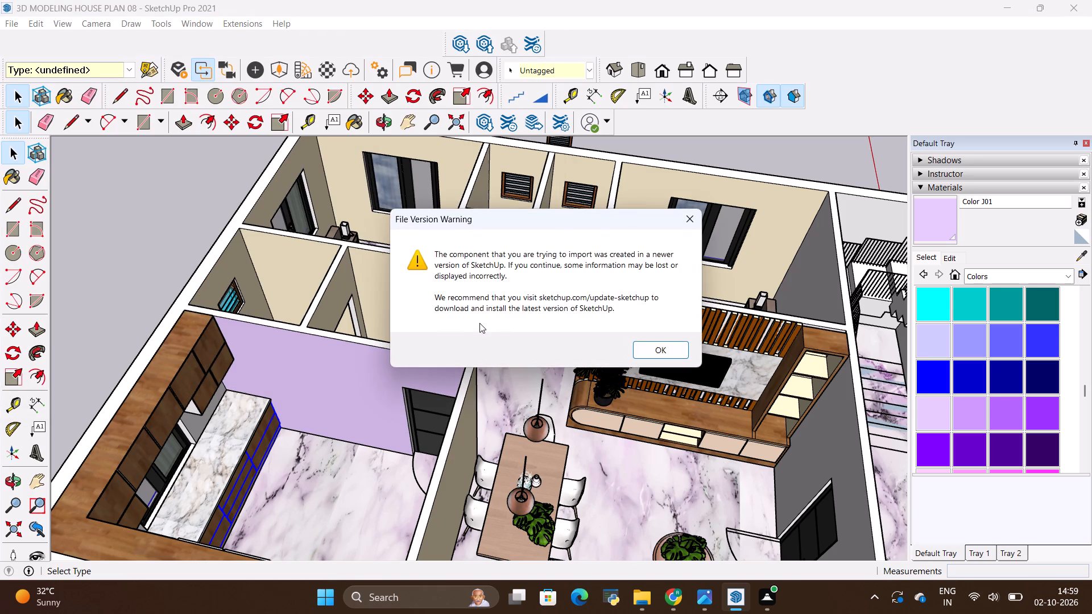
{"action": "left_click", "coordinate": [661, 350]}
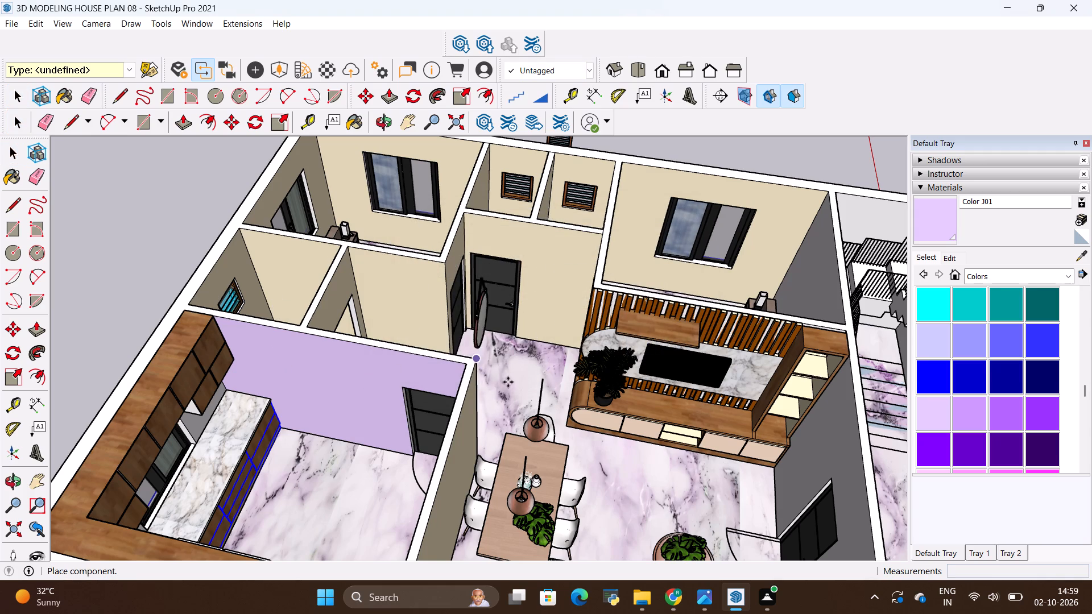
Place the imported round mirror on the wall between the kitchen and dining area, beside the dining table.
{"action": "scroll", "coordinate": [491, 350], "scroll_direction": "down", "scroll_amount": 4}
{"action": "middle_click_drag", "start_coordinate": [530, 394], "coordinate": [263, 354]}
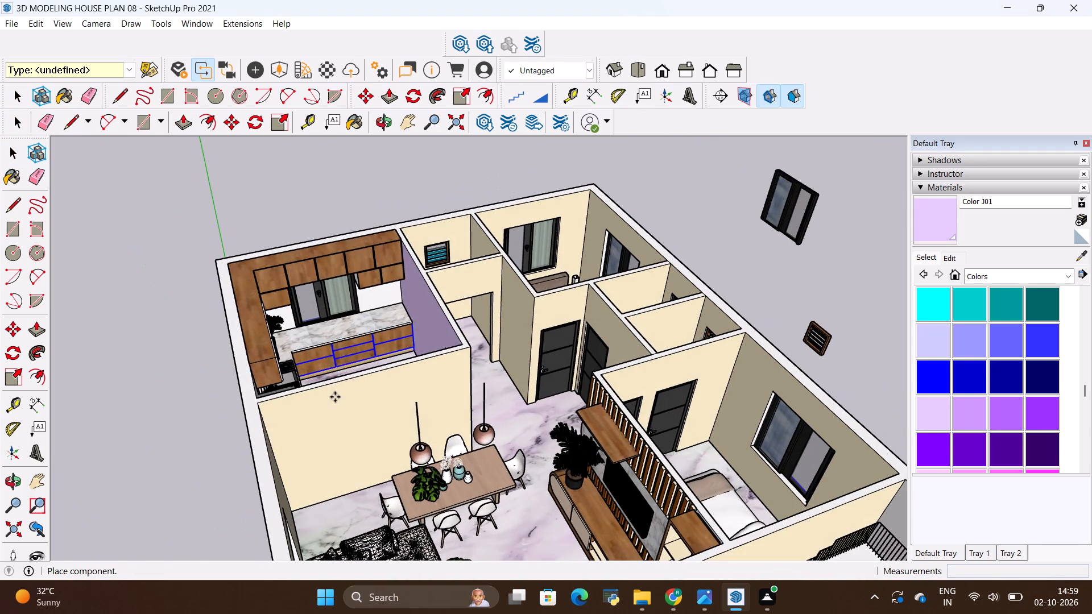
{"action": "left_click", "coordinate": [427, 413]}
Move the round mirror about 3 3/8" out from the dining wall so it stands in front of the wall surface.
{"action": "scroll", "coordinate": [440, 410], "scroll_direction": "up", "scroll_amount": 8}
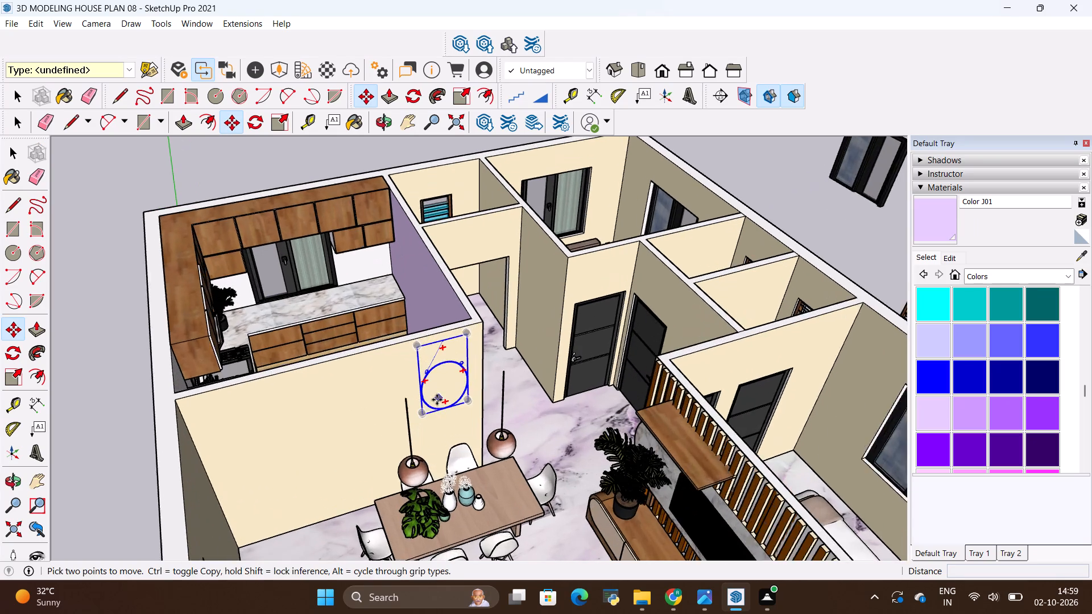
{"action": "scroll", "coordinate": [437, 400], "scroll_direction": "up", "scroll_amount": 15}
{"action": "middle_click_drag", "start_coordinate": [372, 417], "coordinate": [405, 517]}
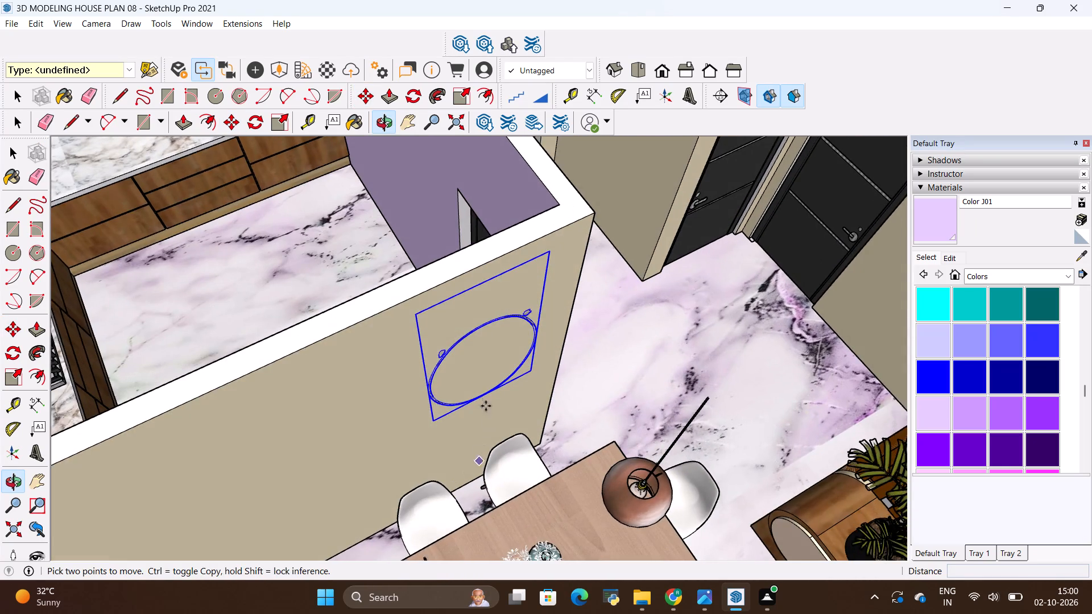
{"action": "scroll", "coordinate": [481, 402], "scroll_direction": "up", "scroll_amount": 5}
{"action": "middle_click_drag", "start_coordinate": [484, 428], "coordinate": [546, 375]}
{"action": "key", "text": "m"}
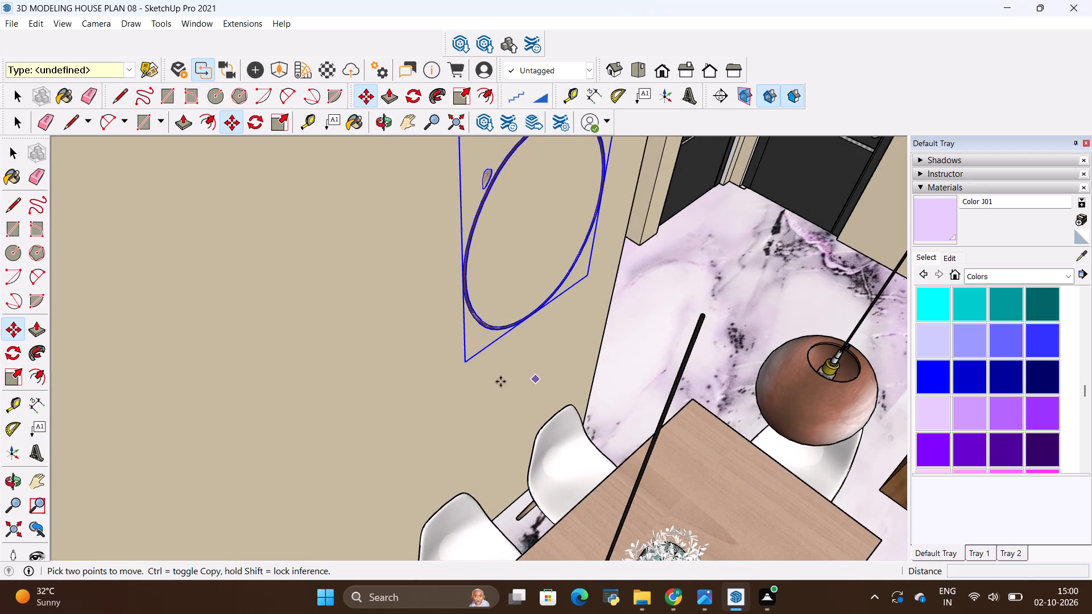
{"action": "left_click", "coordinate": [469, 366]}
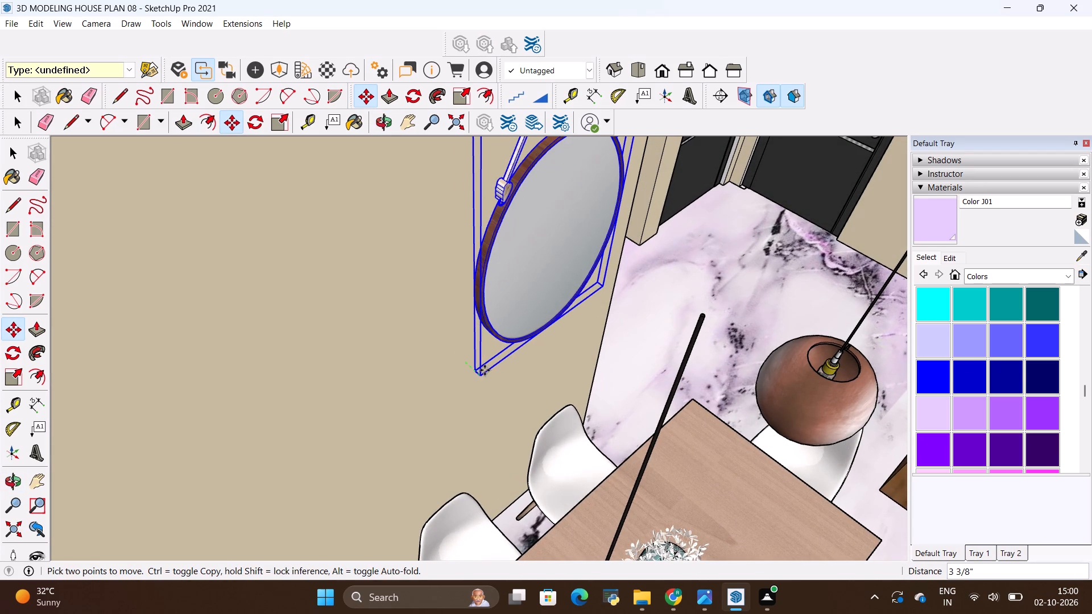
{"action": "left_click", "coordinate": [485, 370]}
{"action": "scroll", "coordinate": [465, 402], "scroll_direction": "down", "scroll_amount": 4}
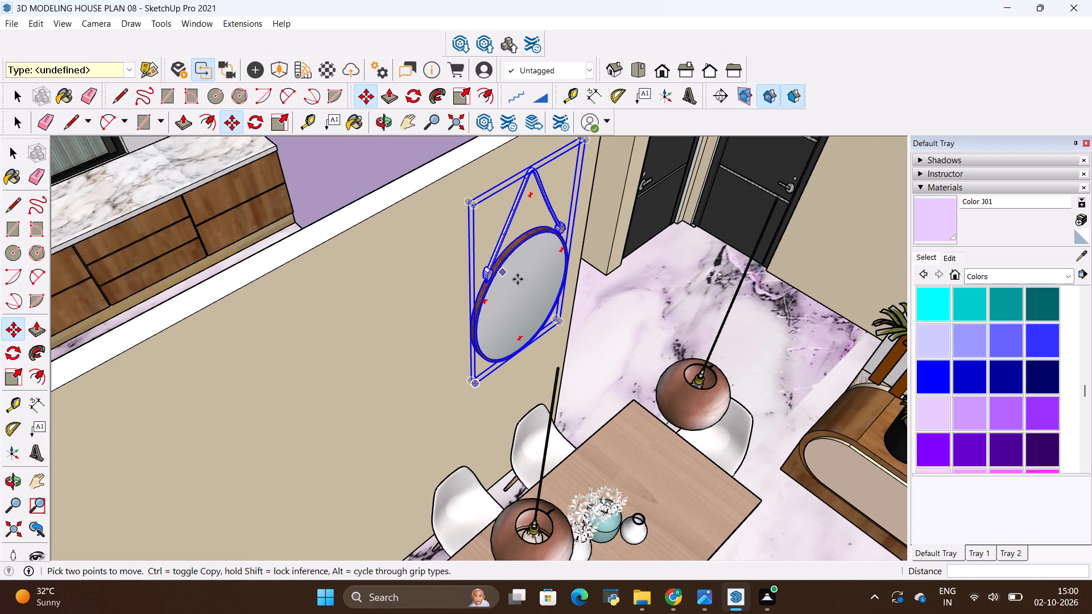
Scale the dining mirror's depth outward from the wall by a green-axis factor of about 3.27.
{"action": "key", "text": "s"}
{"action": "left_click", "coordinate": [530, 276]}
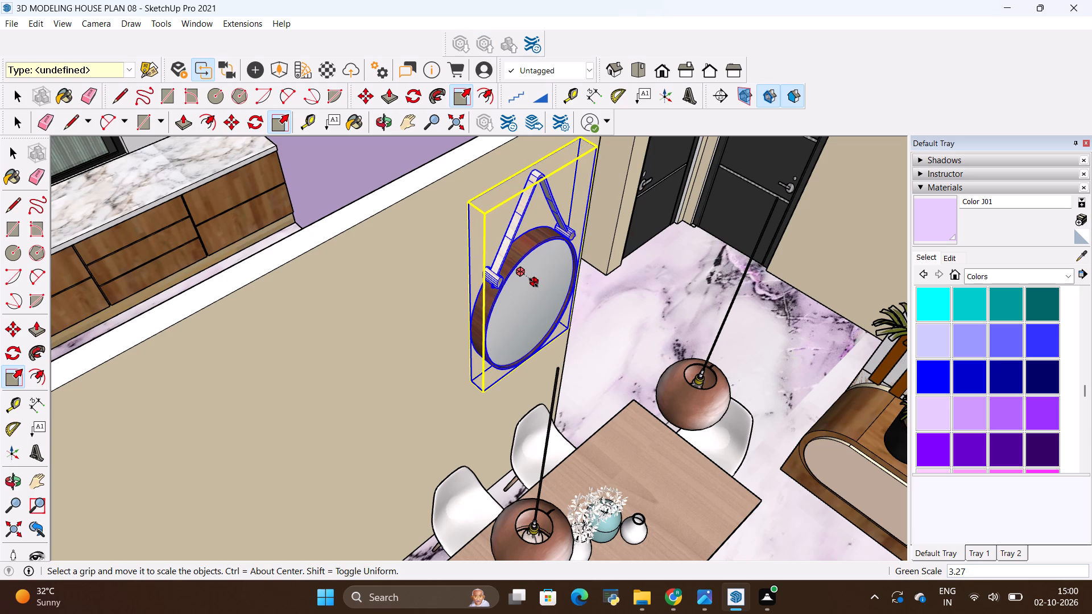
{"action": "left_click", "coordinate": [533, 283]}
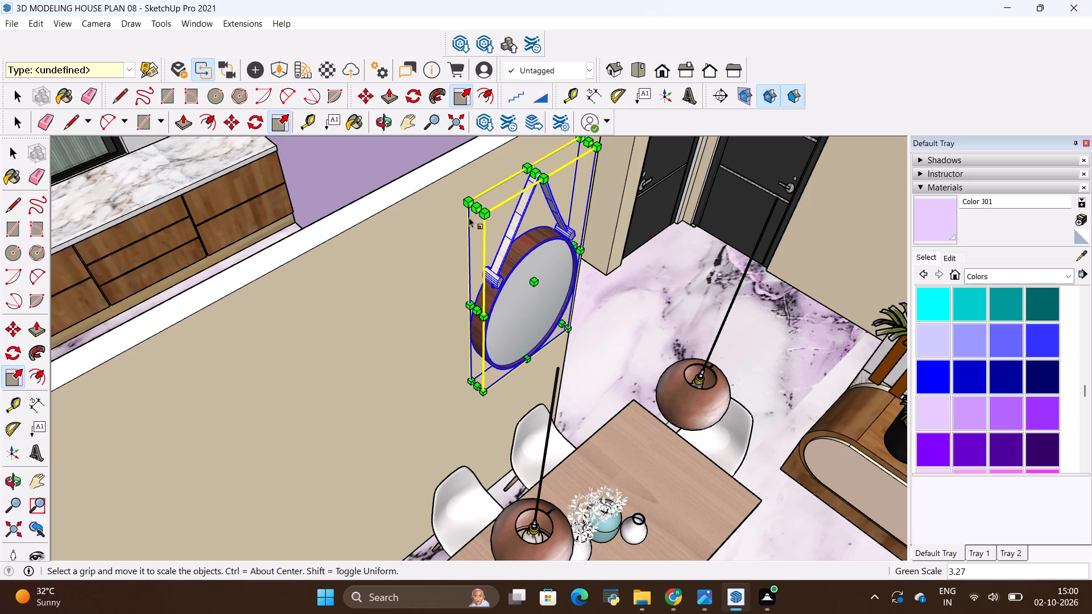
Move the dining mirror about 1' 1" along the wall, away from the passage corner, and deselect it.
{"action": "key", "text": "m"}
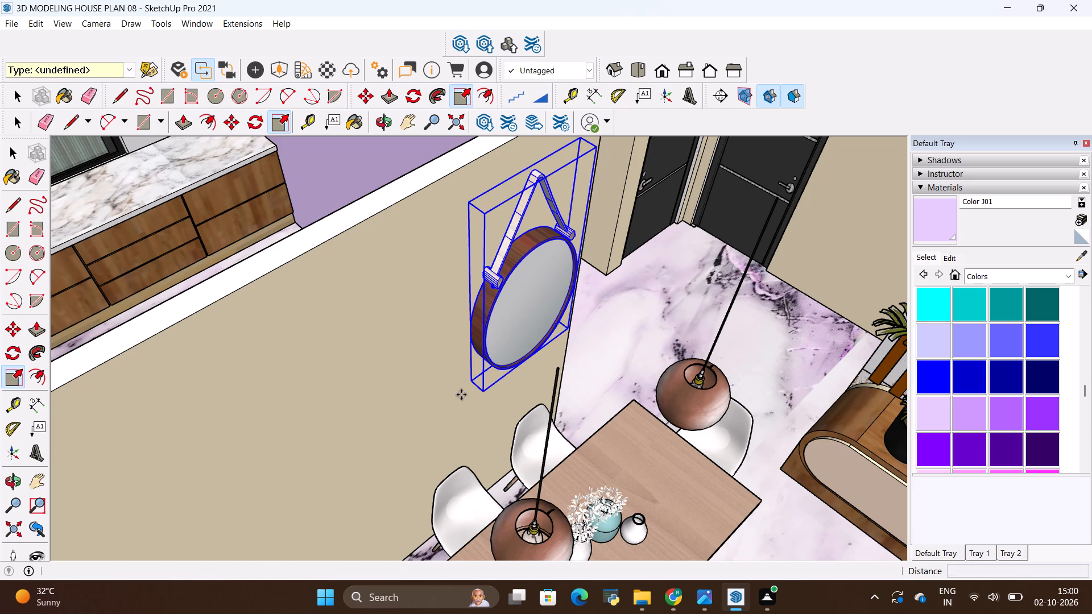
{"action": "left_click", "coordinate": [470, 381]}
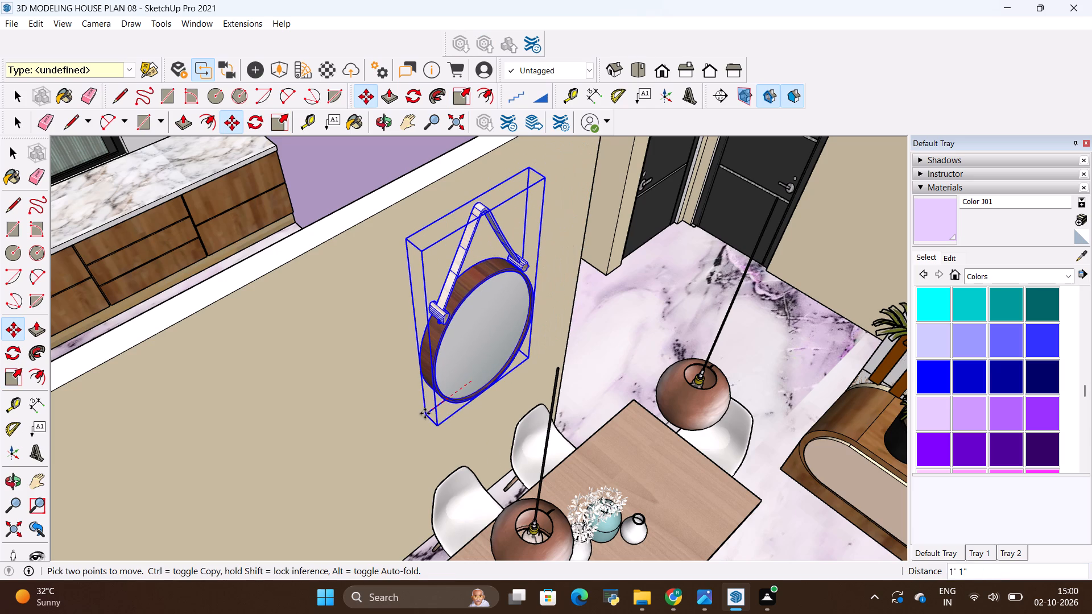
{"action": "left_click", "coordinate": [425, 413]}
{"action": "key", "text": "space"}
{"action": "left_click", "coordinate": [322, 410]}
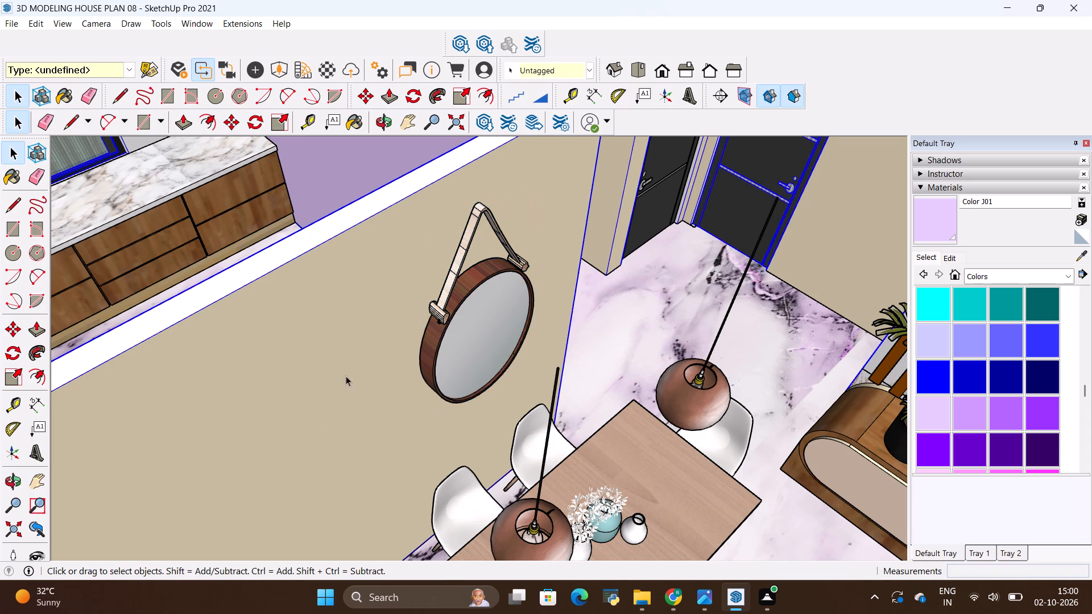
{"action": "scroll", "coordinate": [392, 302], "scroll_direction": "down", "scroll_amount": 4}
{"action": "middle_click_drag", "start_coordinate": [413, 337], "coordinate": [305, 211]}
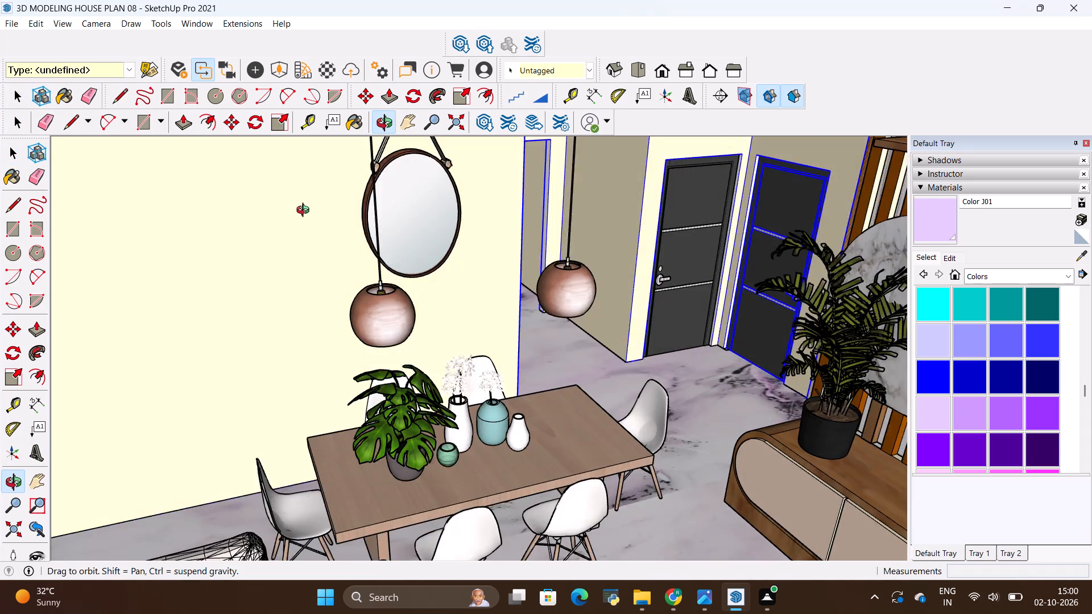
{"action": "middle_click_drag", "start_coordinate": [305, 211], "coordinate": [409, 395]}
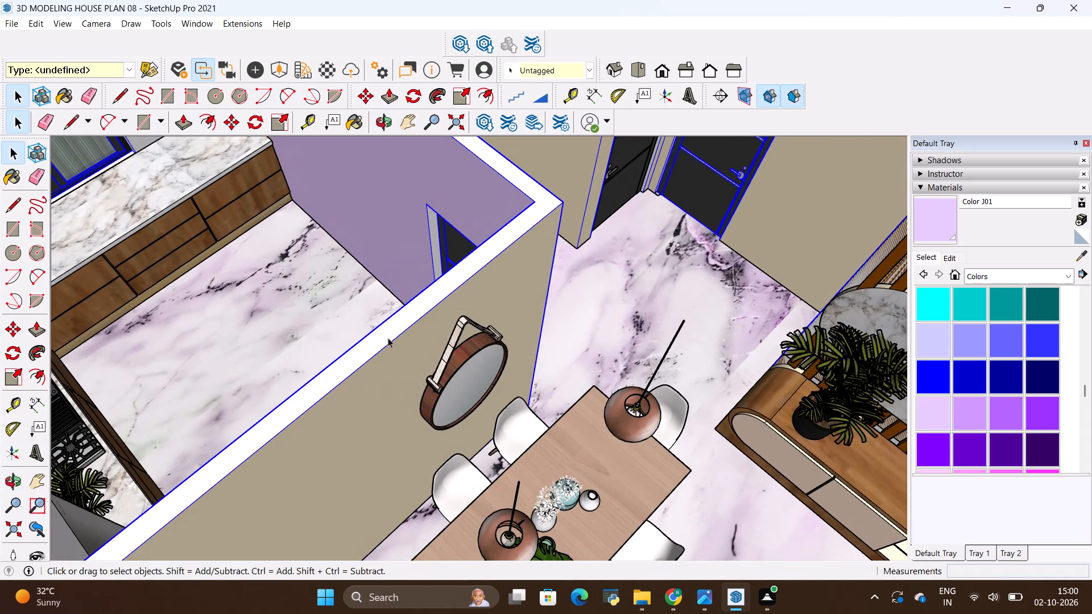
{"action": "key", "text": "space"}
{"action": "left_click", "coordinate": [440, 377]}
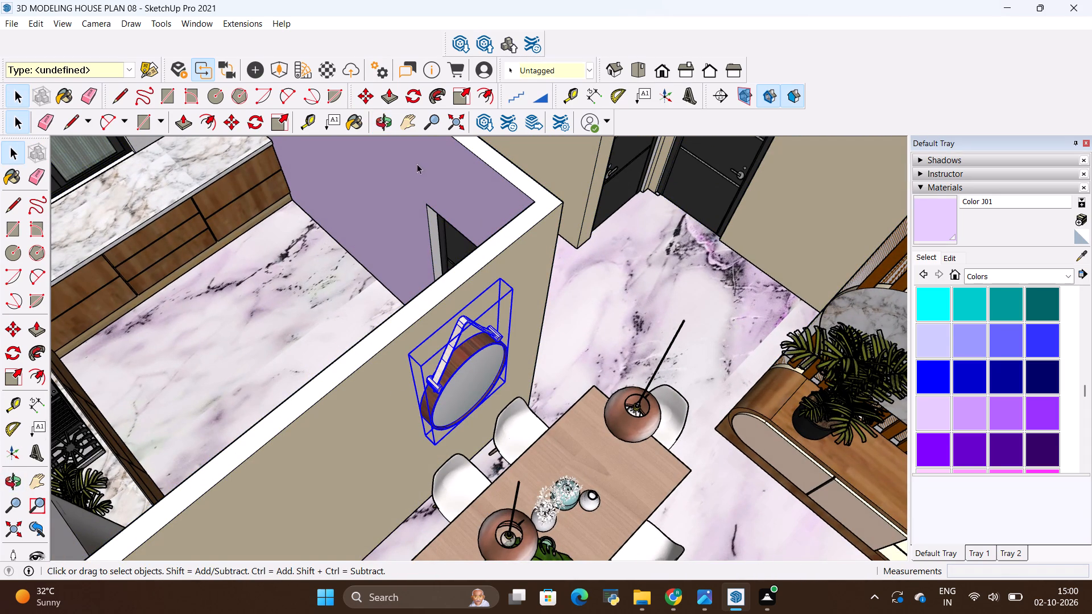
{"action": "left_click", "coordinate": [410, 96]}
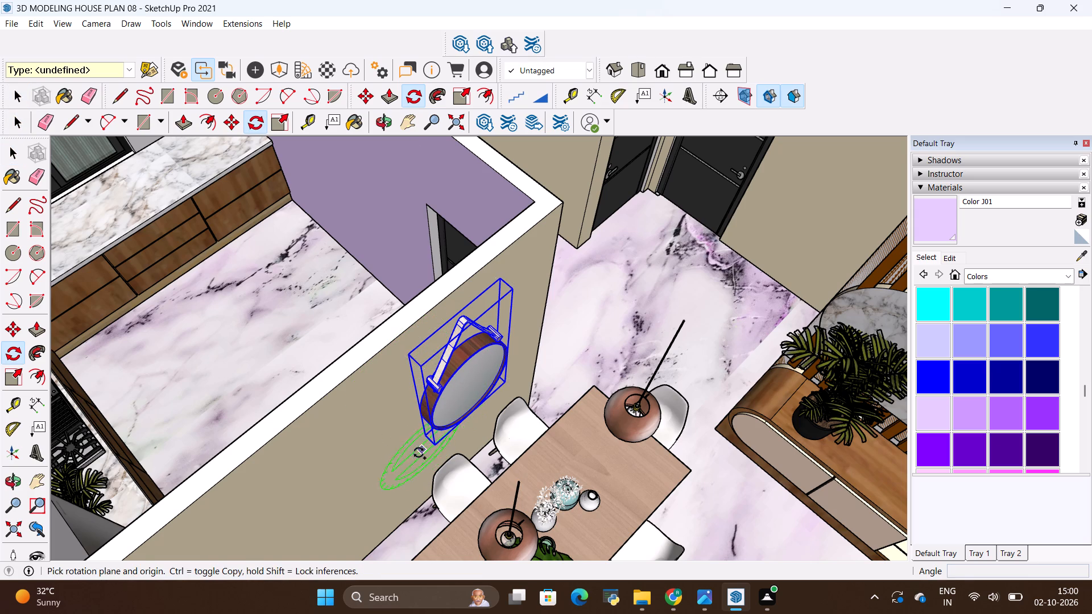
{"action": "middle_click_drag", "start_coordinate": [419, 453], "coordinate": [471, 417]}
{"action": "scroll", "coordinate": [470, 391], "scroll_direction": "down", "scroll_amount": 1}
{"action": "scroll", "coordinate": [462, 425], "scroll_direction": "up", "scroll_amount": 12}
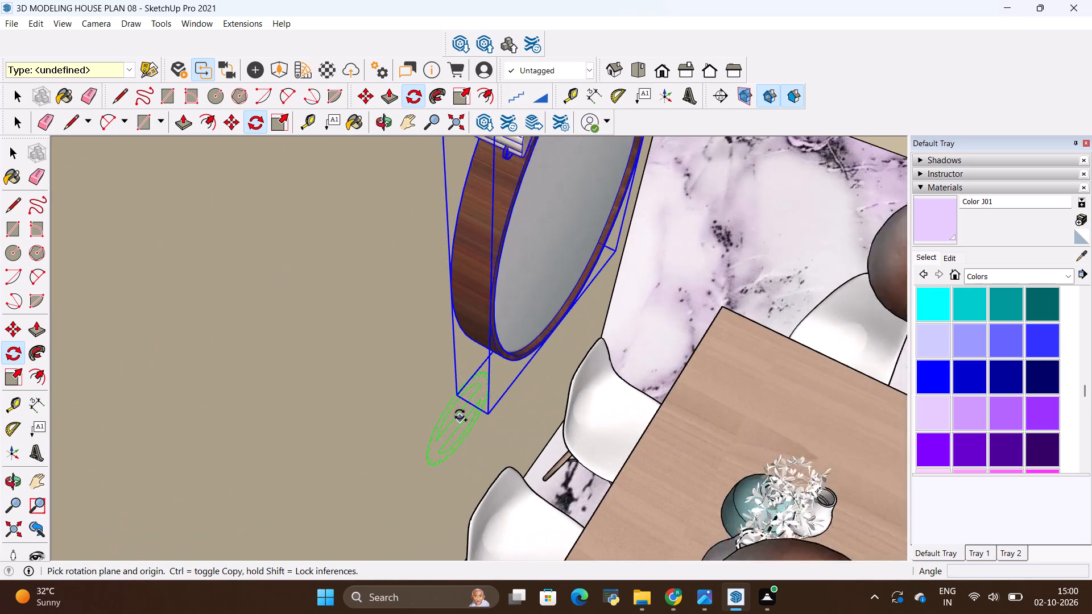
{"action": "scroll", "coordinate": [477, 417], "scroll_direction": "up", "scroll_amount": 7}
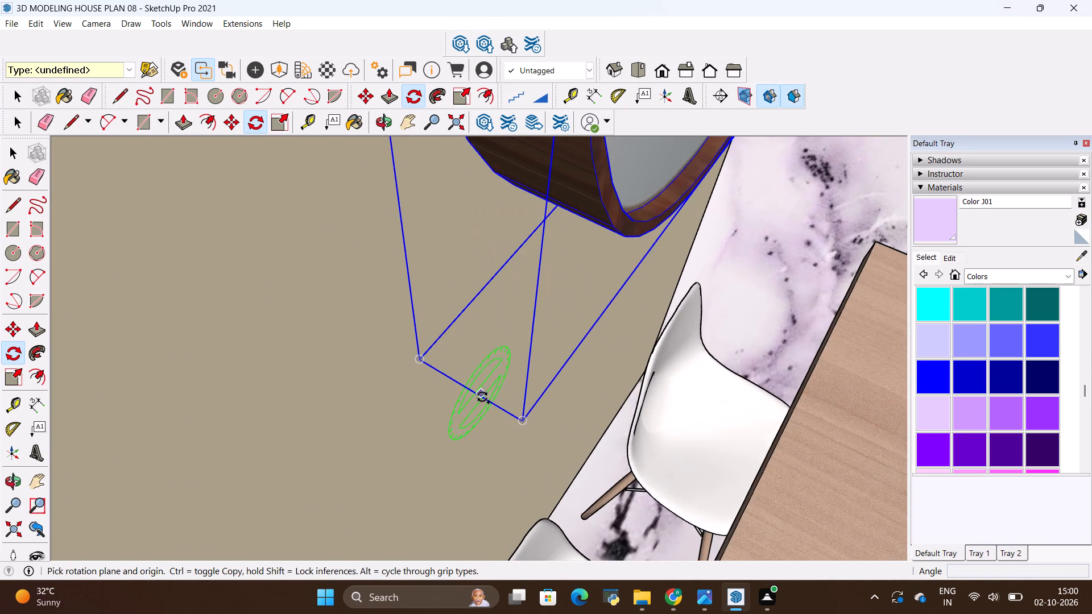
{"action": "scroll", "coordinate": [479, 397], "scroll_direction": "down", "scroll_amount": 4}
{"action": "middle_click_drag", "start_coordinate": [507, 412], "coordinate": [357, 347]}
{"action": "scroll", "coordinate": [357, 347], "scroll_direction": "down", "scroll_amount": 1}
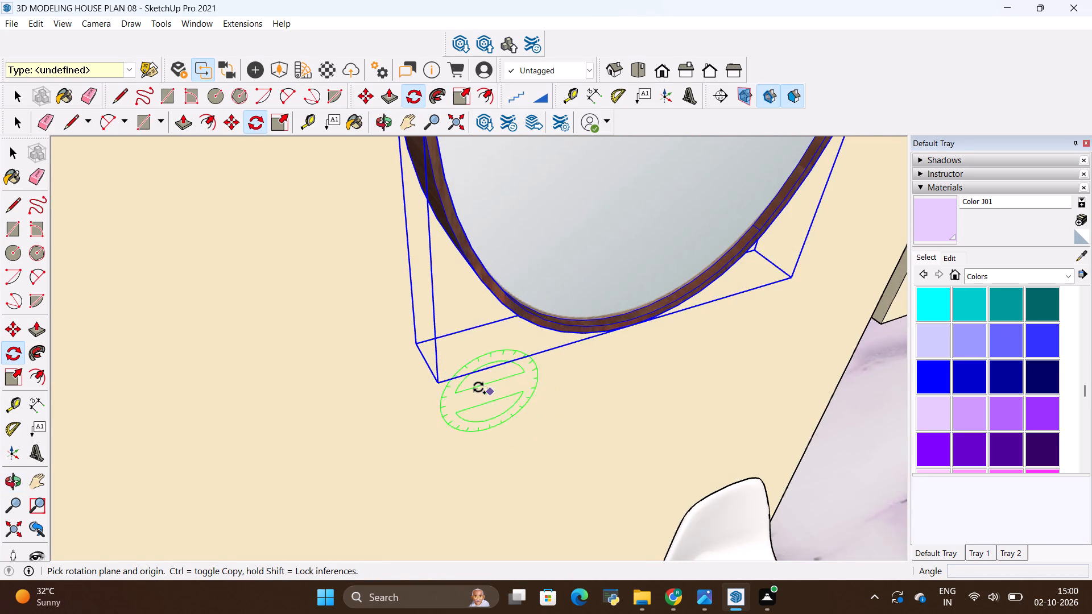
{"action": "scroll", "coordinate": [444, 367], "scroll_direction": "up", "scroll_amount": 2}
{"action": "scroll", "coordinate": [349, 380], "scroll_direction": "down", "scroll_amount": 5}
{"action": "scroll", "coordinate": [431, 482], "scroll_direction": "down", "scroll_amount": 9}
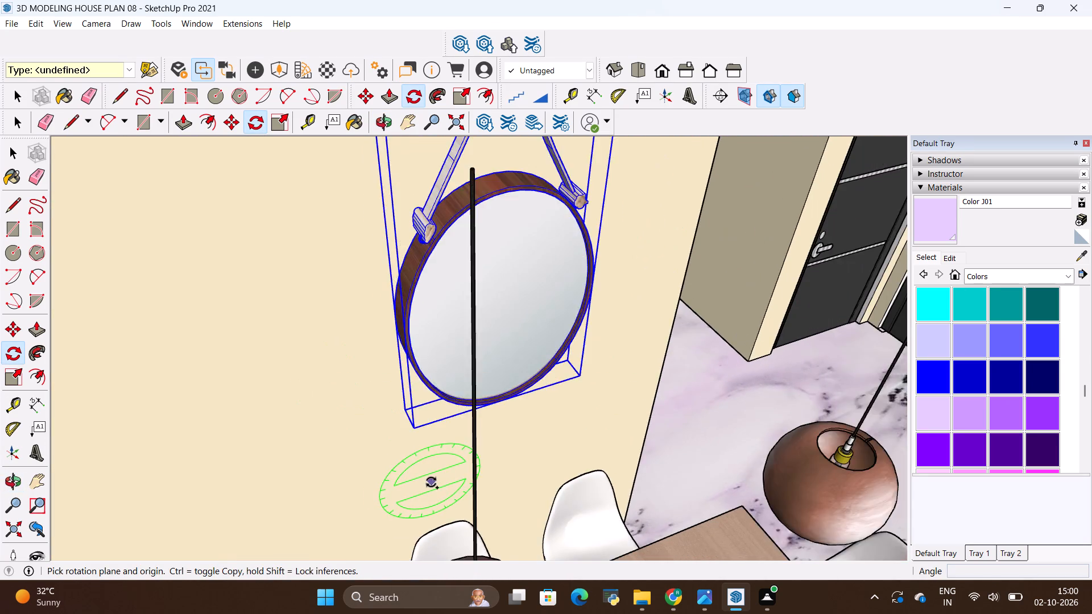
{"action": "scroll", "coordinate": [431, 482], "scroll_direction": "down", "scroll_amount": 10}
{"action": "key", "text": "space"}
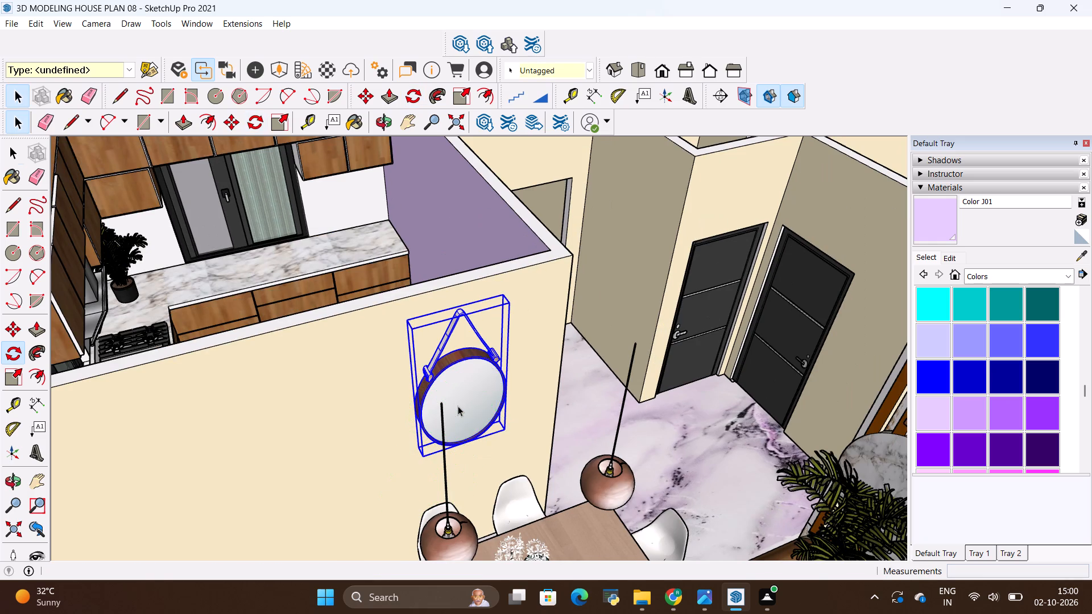
Copy the dining mirror about 10' 1 7/8" across into the passage in front of the dark doors.
{"action": "left_click", "coordinate": [458, 405]}
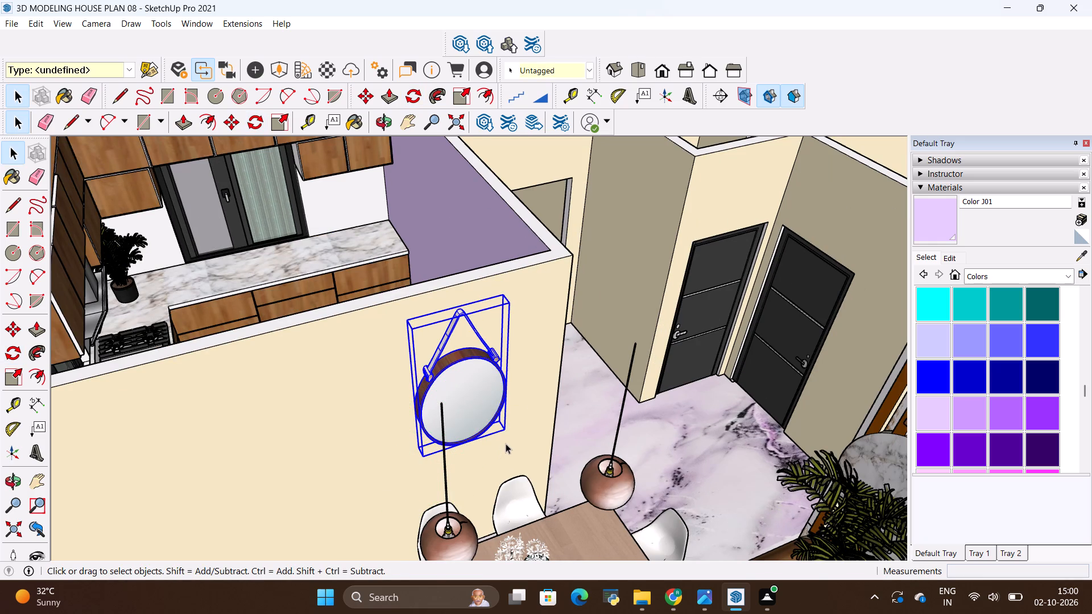
{"action": "key", "text": "m"}
{"action": "left_click", "coordinate": [511, 428]}
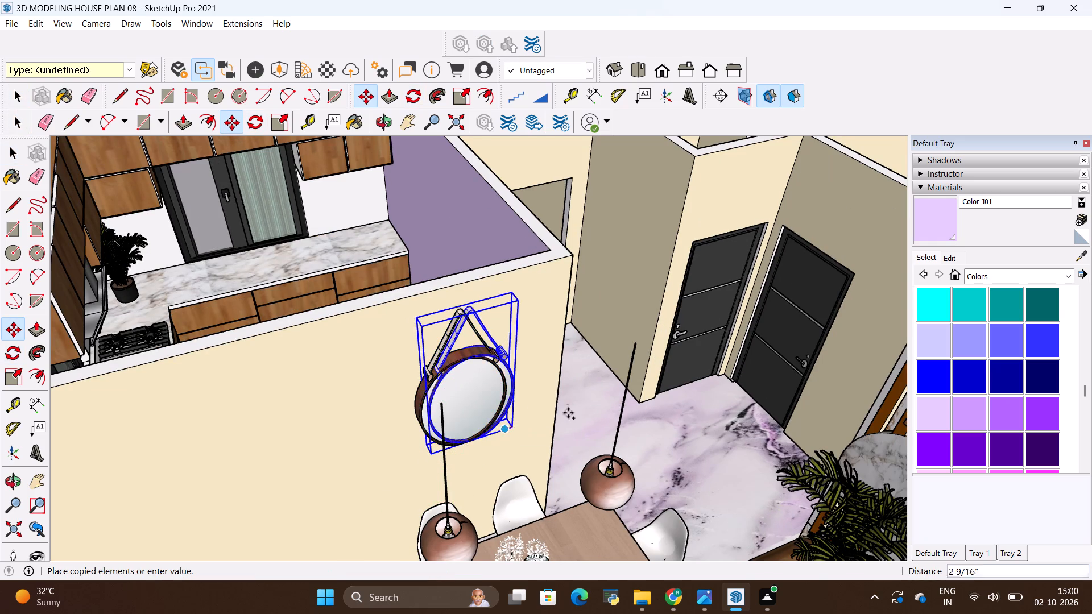
{"action": "scroll", "coordinate": [274, 413], "scroll_direction": "down", "scroll_amount": 10}
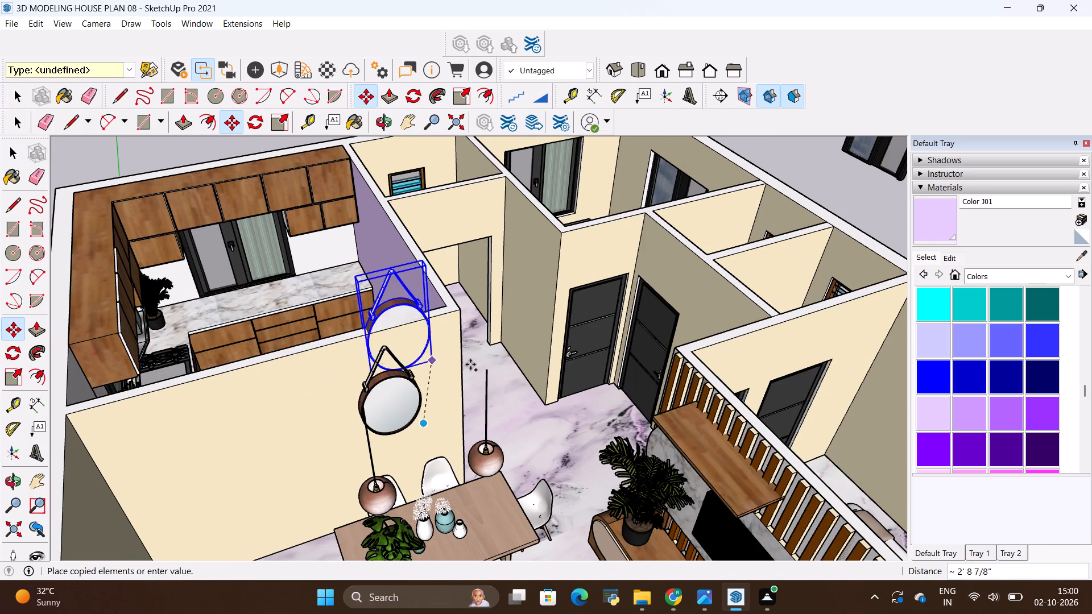
{"action": "left_click", "coordinate": [563, 410]}
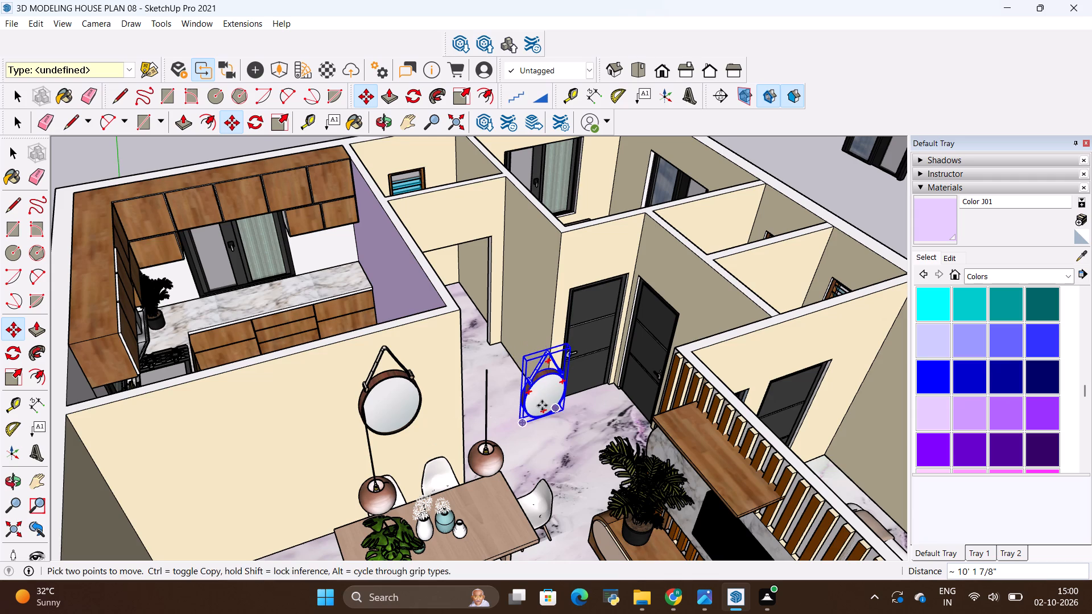
Rotate the copied mirror about 90 degrees around the vertical axis so it parallels the toilet wall.
{"action": "left_click", "coordinate": [417, 87]}
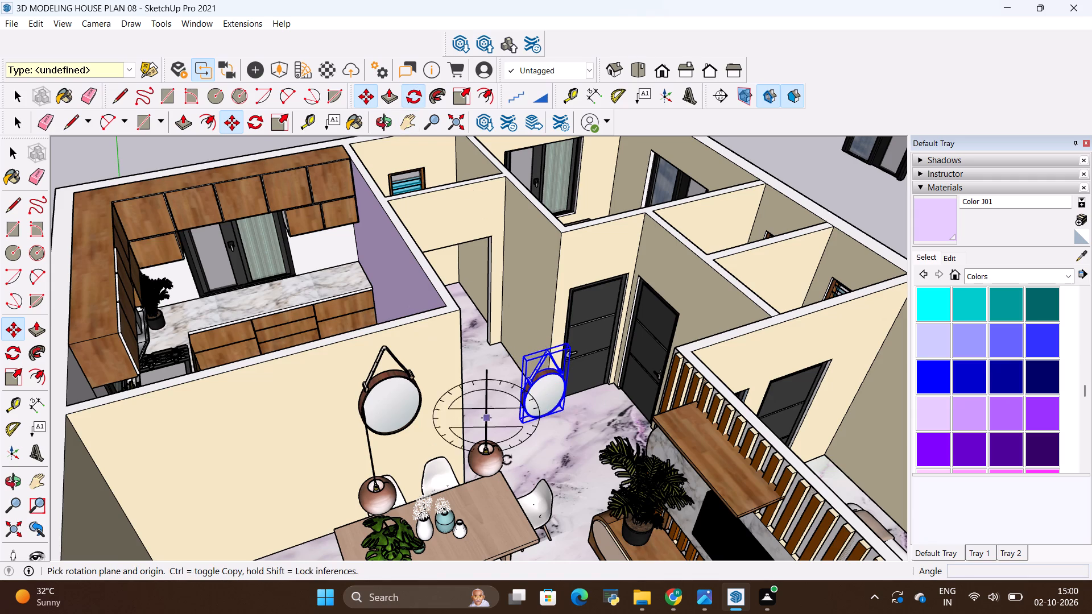
{"action": "left_click", "coordinate": [527, 443]}
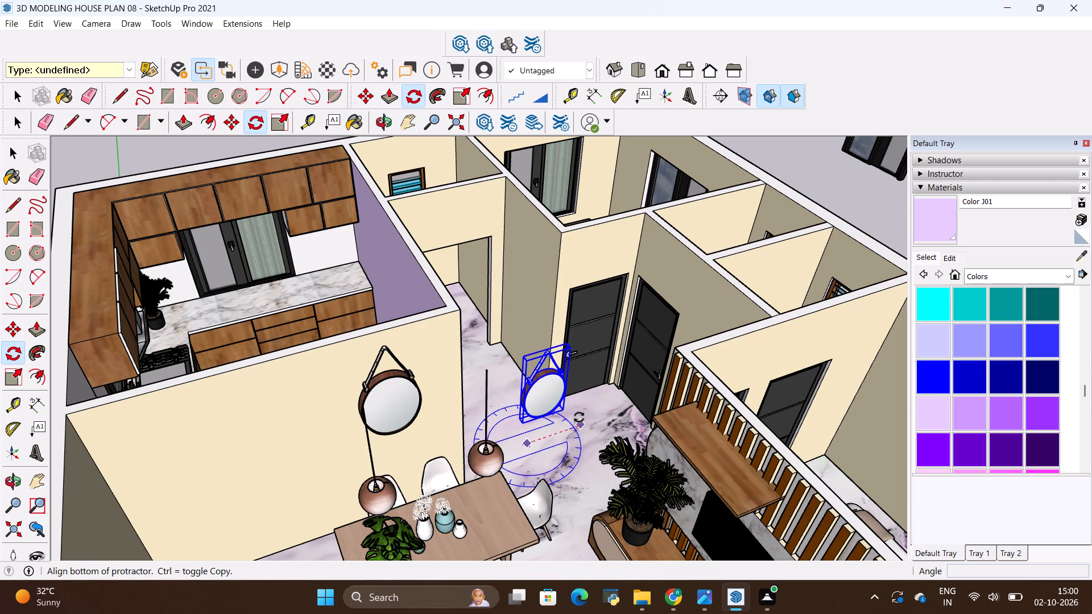
{"action": "left_click", "coordinate": [606, 414]}
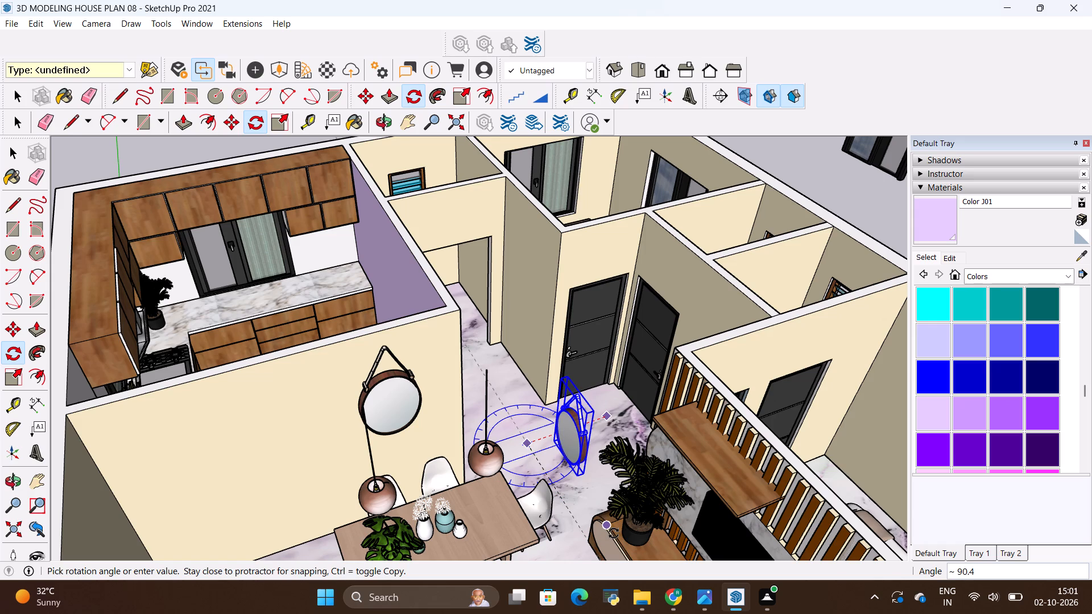
{"action": "left_click", "coordinate": [614, 533]}
{"action": "key", "text": "space"}
{"action": "left_click", "coordinate": [579, 504]}
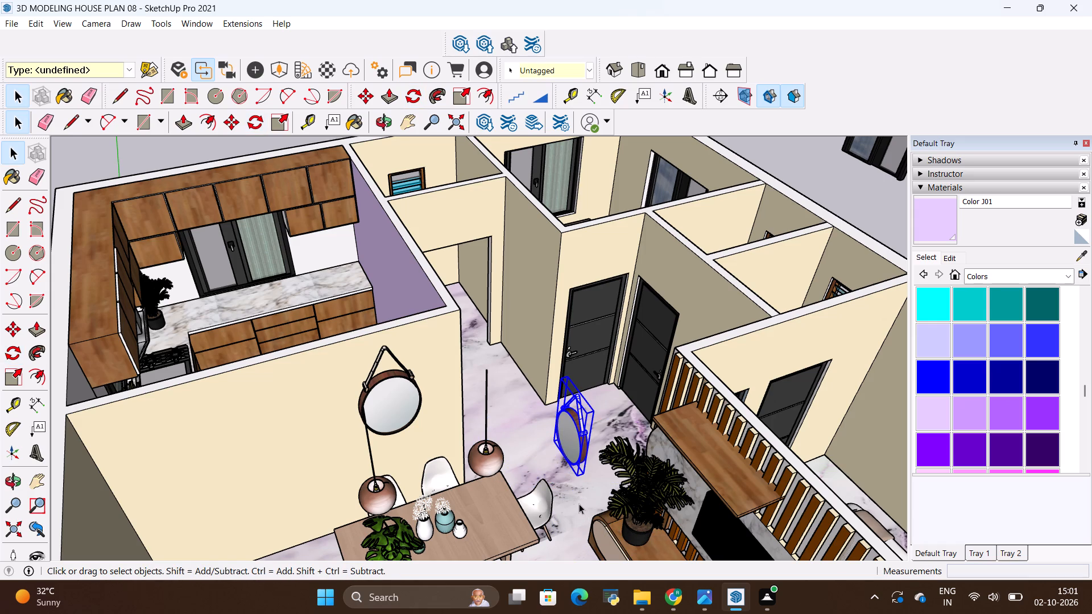
Move the rotated mirror copy onto the passage wall beside the dark toilet door and deselect it.
{"action": "left_click", "coordinate": [566, 443]}
{"action": "key", "text": "m"}
{"action": "left_click", "coordinate": [595, 412]}
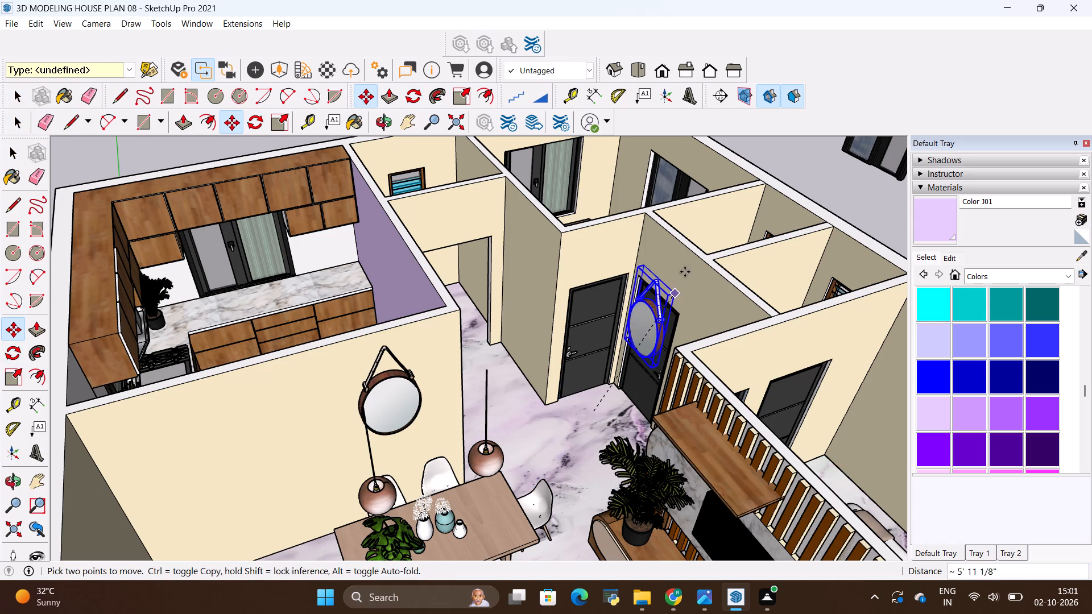
{"action": "middle_click_drag", "start_coordinate": [685, 270], "coordinate": [748, 396]}
{"action": "scroll", "coordinate": [705, 329], "scroll_direction": "up", "scroll_amount": 5}
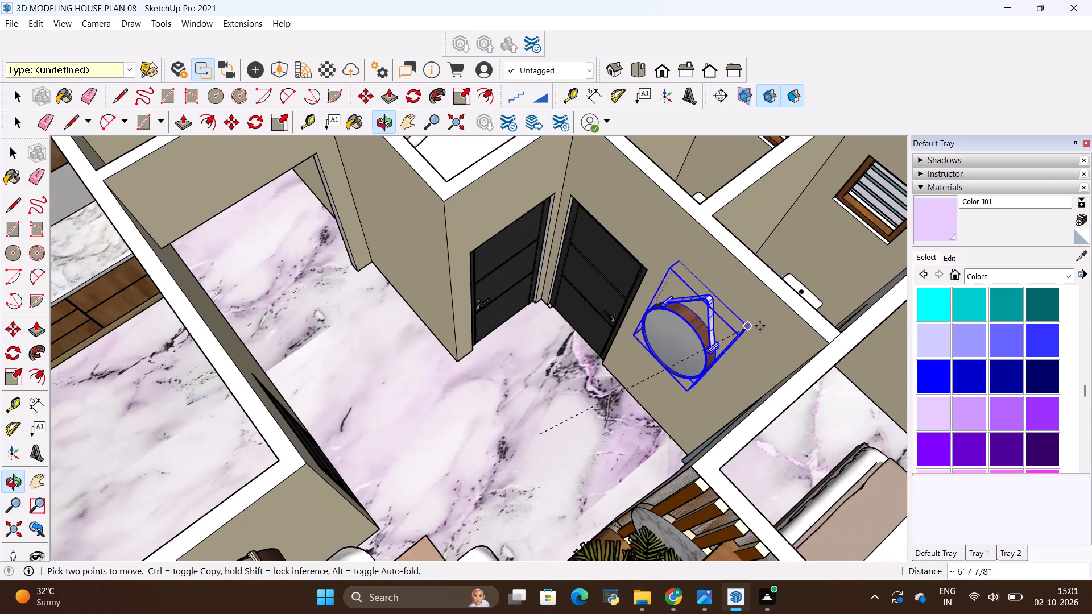
{"action": "left_click", "coordinate": [758, 335]}
{"action": "scroll", "coordinate": [679, 362], "scroll_direction": "up", "scroll_amount": 6}
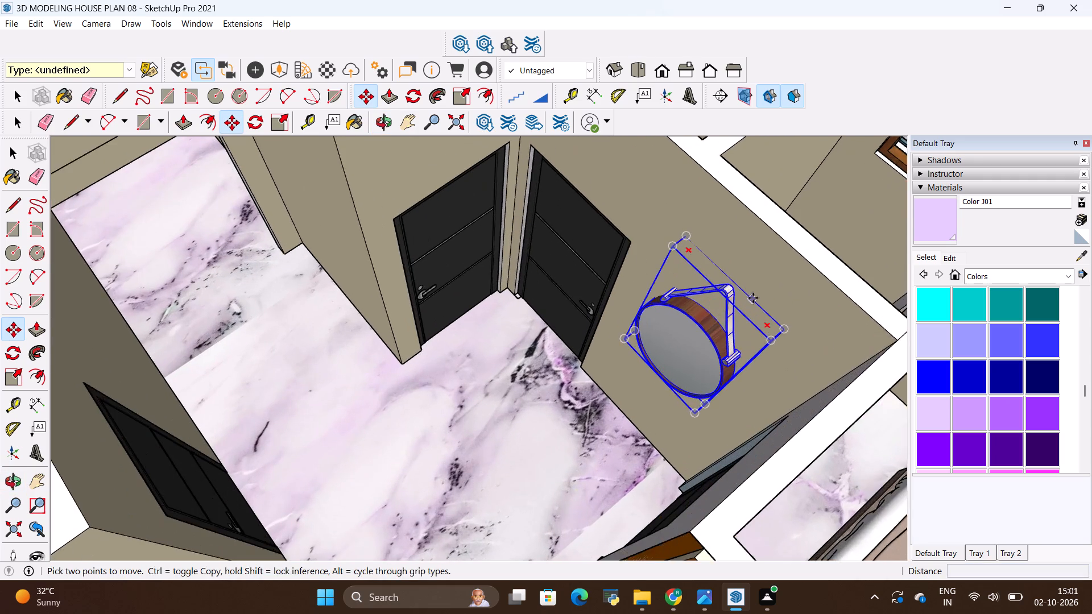
{"action": "scroll", "coordinate": [753, 298], "scroll_direction": "up", "scroll_amount": 1}
{"action": "key", "text": "space"}
{"action": "left_click", "coordinate": [783, 268]}
Review the whole floor plan from above with the mirrors in the dining area and passage.
{"action": "scroll", "coordinate": [673, 342], "scroll_direction": "down", "scroll_amount": 2}
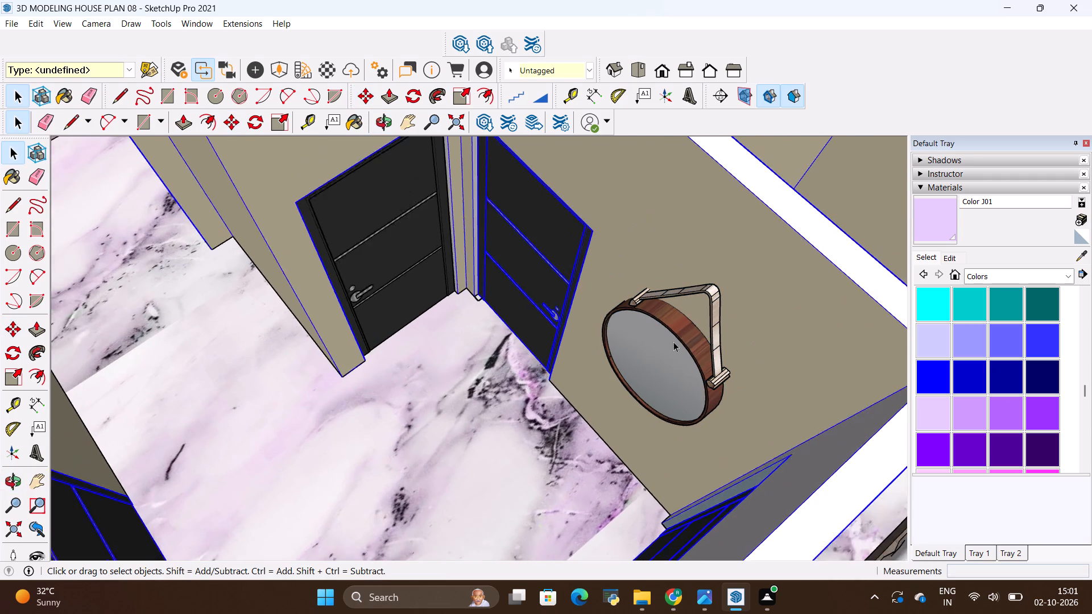
{"action": "scroll", "coordinate": [673, 342], "scroll_direction": "down", "scroll_amount": 20}
{"action": "scroll", "coordinate": [673, 342], "scroll_direction": "down", "scroll_amount": 10}
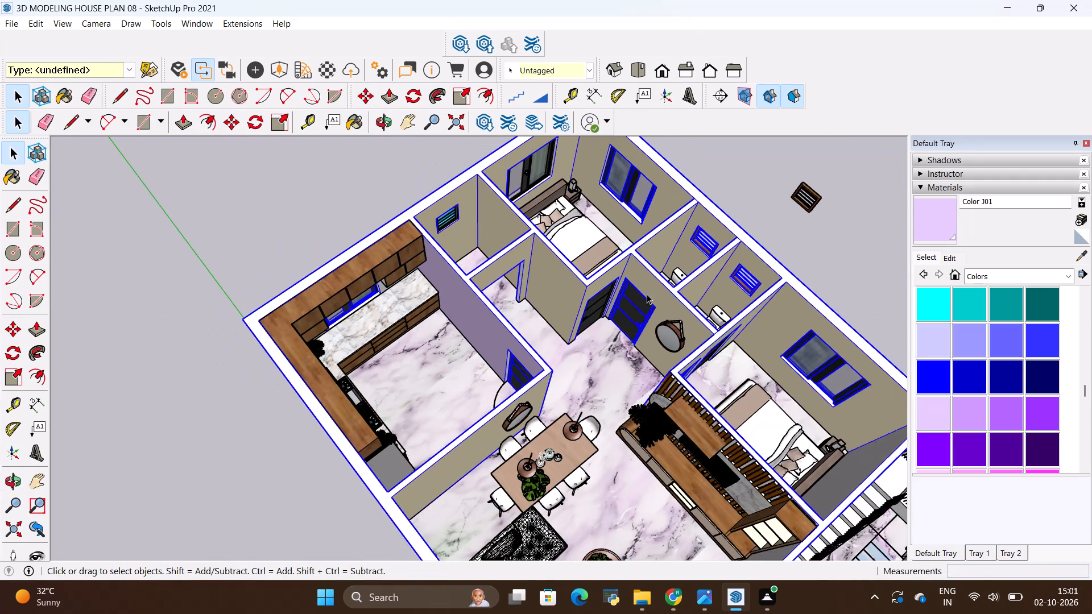
{"action": "scroll", "coordinate": [464, 354], "scroll_direction": "down", "scroll_amount": 8}
{"action": "scroll", "coordinate": [459, 438], "scroll_direction": "down", "scroll_amount": 1}
{"action": "middle_click_drag", "start_coordinate": [510, 472], "coordinate": [684, 389]}
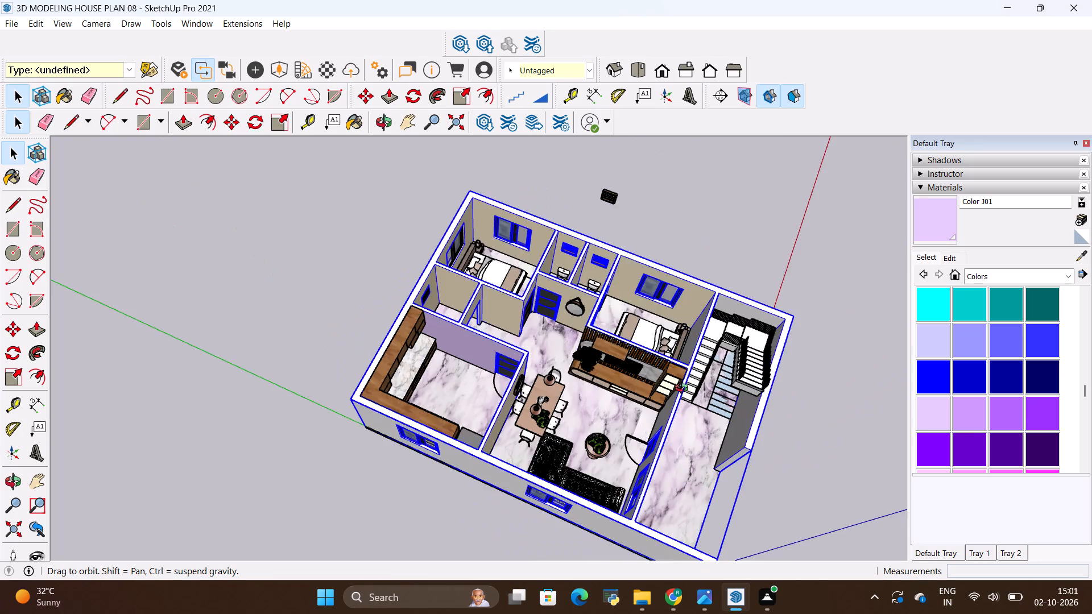
Examine the round mirrors beside the dining table and passage doors, along with the pendant lamps and nearby TV wall.
{"action": "middle_click_drag", "start_coordinate": [684, 389], "coordinate": [667, 298]}
{"action": "scroll", "coordinate": [580, 306], "scroll_direction": "up", "scroll_amount": 8}
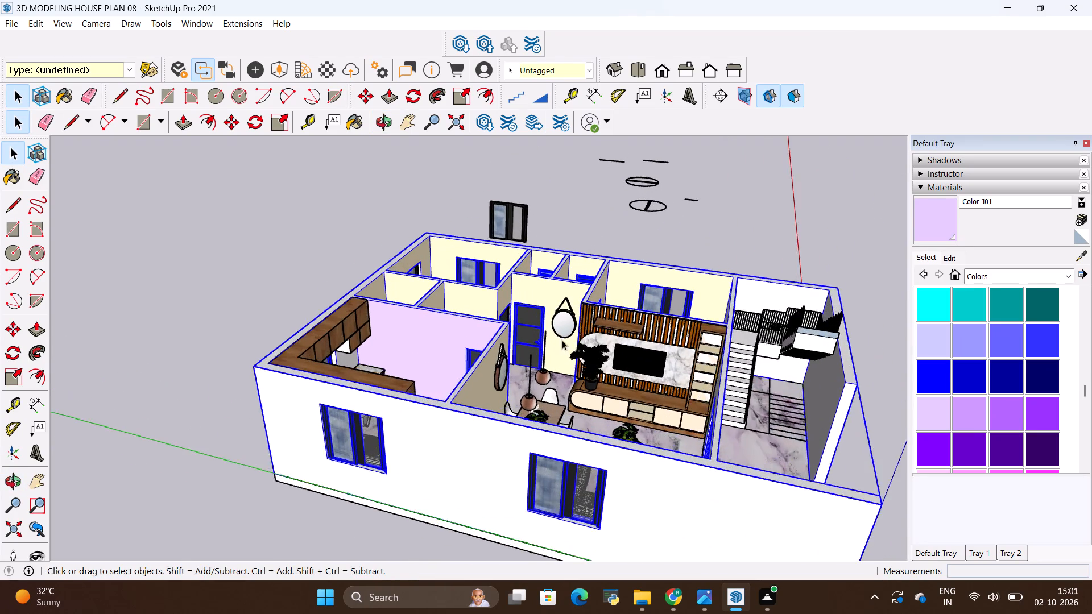
{"action": "scroll", "coordinate": [549, 363], "scroll_direction": "up", "scroll_amount": 11}
{"action": "scroll", "coordinate": [402, 289], "scroll_direction": "down", "scroll_amount": 4}
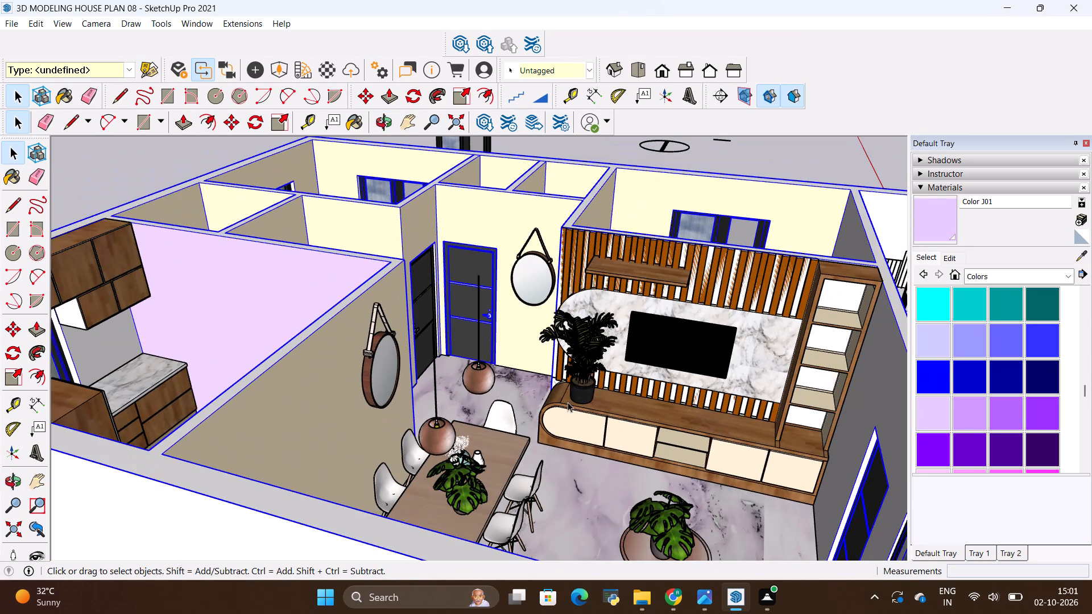
{"action": "middle_click_drag", "start_coordinate": [622, 441], "coordinate": [537, 449]}
{"action": "scroll", "coordinate": [516, 393], "scroll_direction": "up", "scroll_amount": 7}
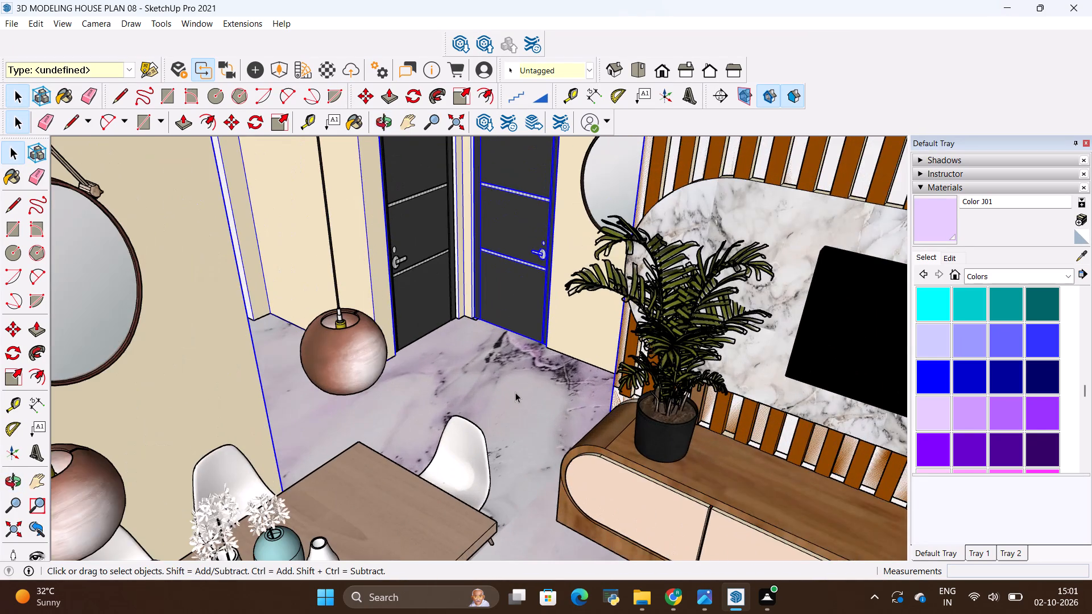
{"action": "scroll", "coordinate": [514, 395], "scroll_direction": "down", "scroll_amount": 16}
{"action": "middle_click_drag", "start_coordinate": [392, 442], "coordinate": [408, 464]}
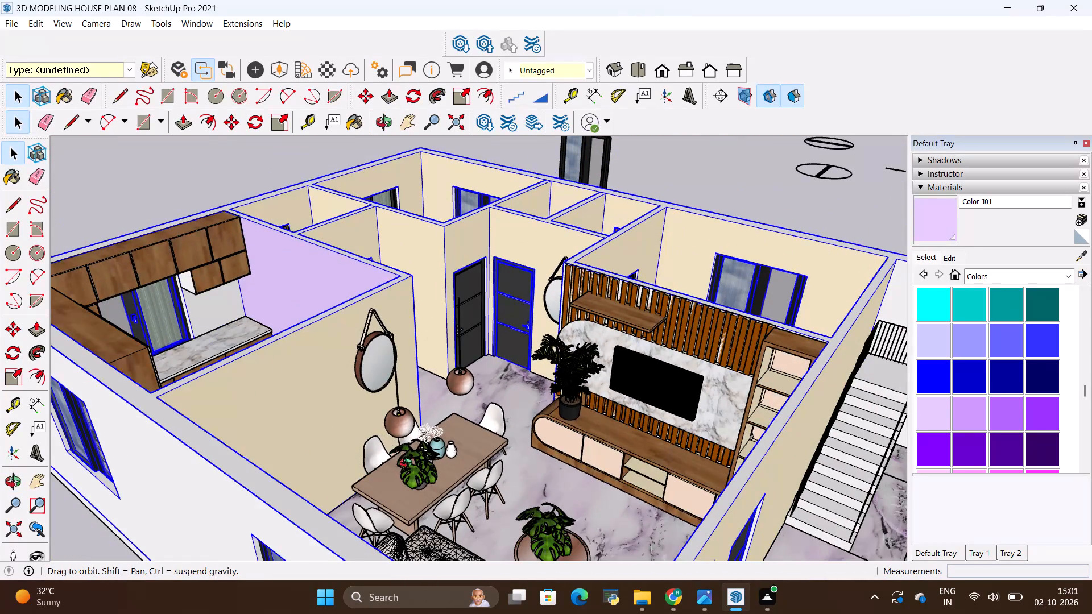
{"action": "middle_click_drag", "start_coordinate": [408, 464], "coordinate": [596, 461]}
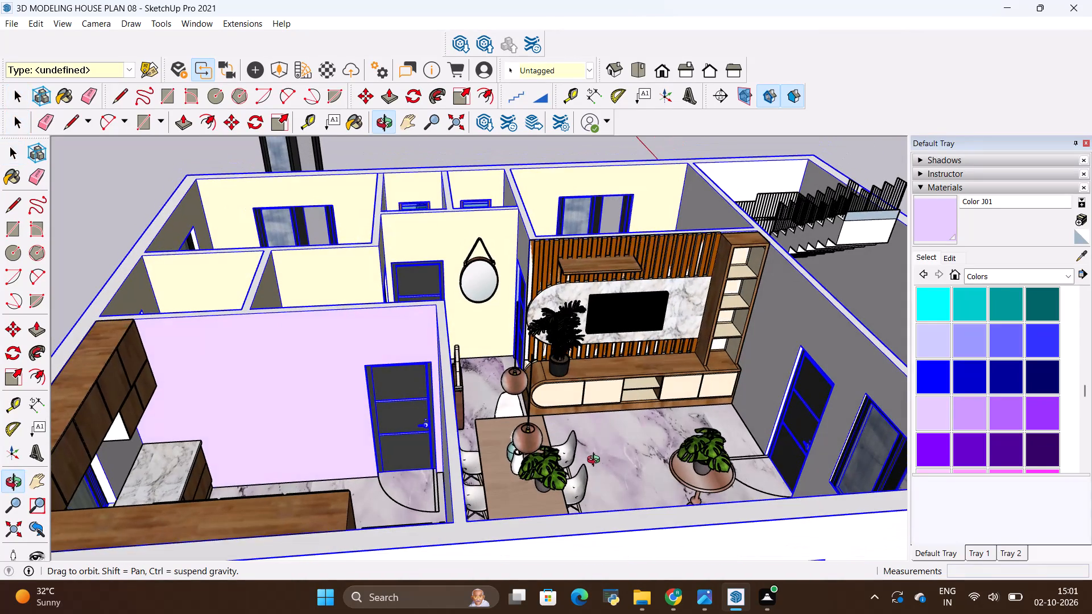
{"action": "middle_click_drag", "start_coordinate": [596, 461], "coordinate": [546, 427]}
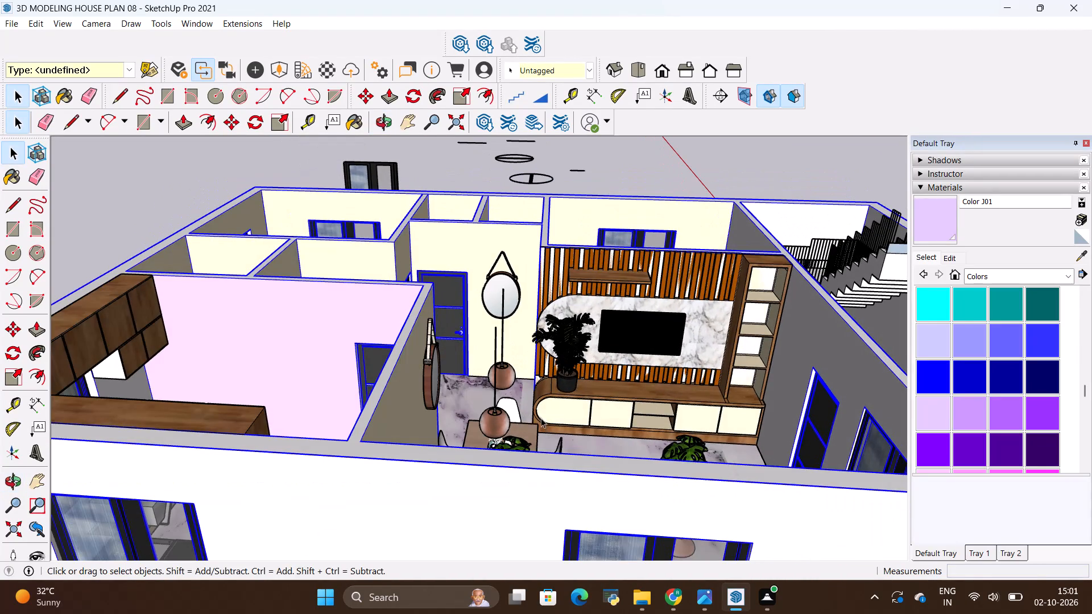
{"action": "scroll", "coordinate": [493, 389], "scroll_direction": "up", "scroll_amount": 12}
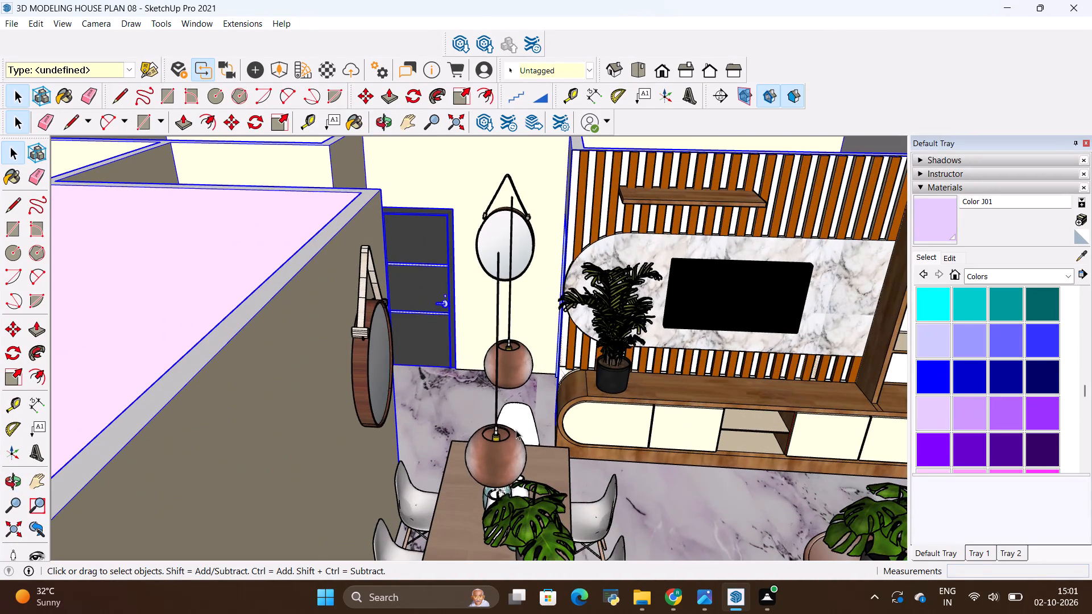
{"action": "scroll", "coordinate": [516, 430], "scroll_direction": "down", "scroll_amount": 3}
{"action": "middle_click_drag", "start_coordinate": [534, 428], "coordinate": [448, 425]}
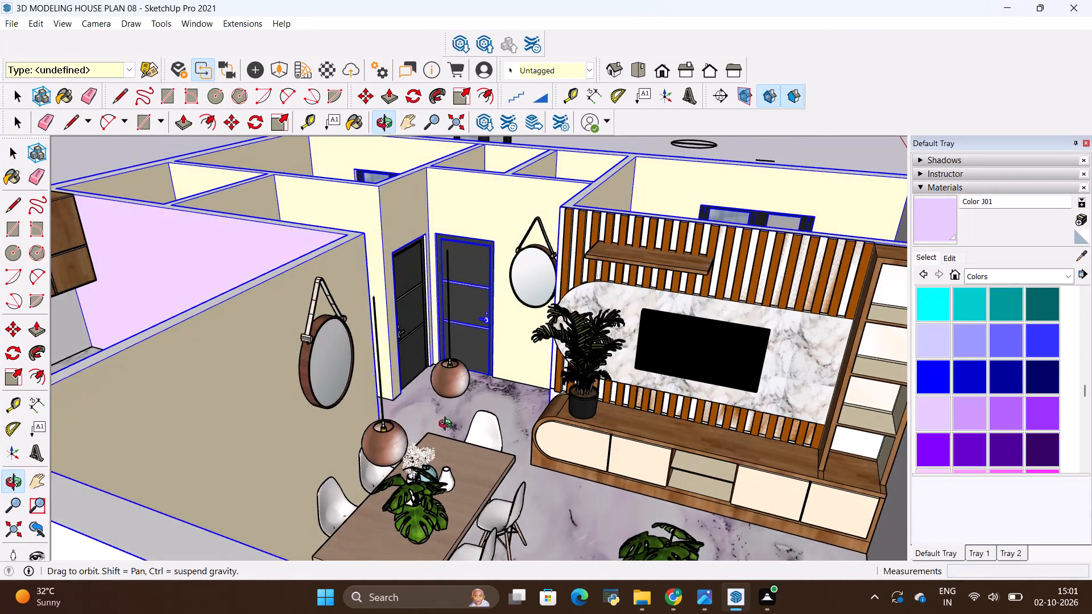
{"action": "middle_click_drag", "start_coordinate": [448, 425], "coordinate": [426, 389]}
{"action": "scroll", "coordinate": [425, 389], "scroll_direction": "up", "scroll_amount": 12}
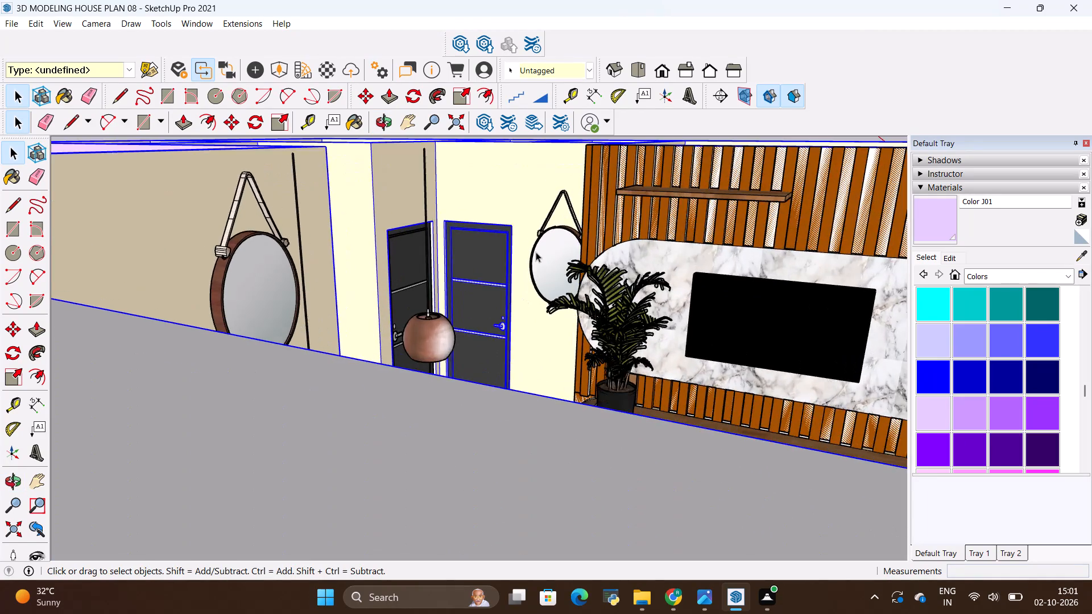
{"action": "scroll", "coordinate": [536, 252], "scroll_direction": "up", "scroll_amount": 4}
{"action": "scroll", "coordinate": [520, 327], "scroll_direction": "up", "scroll_amount": 1}
{"action": "scroll", "coordinate": [518, 324], "scroll_direction": "down", "scroll_amount": 4}
{"action": "scroll", "coordinate": [523, 421], "scroll_direction": "down", "scroll_amount": 9}
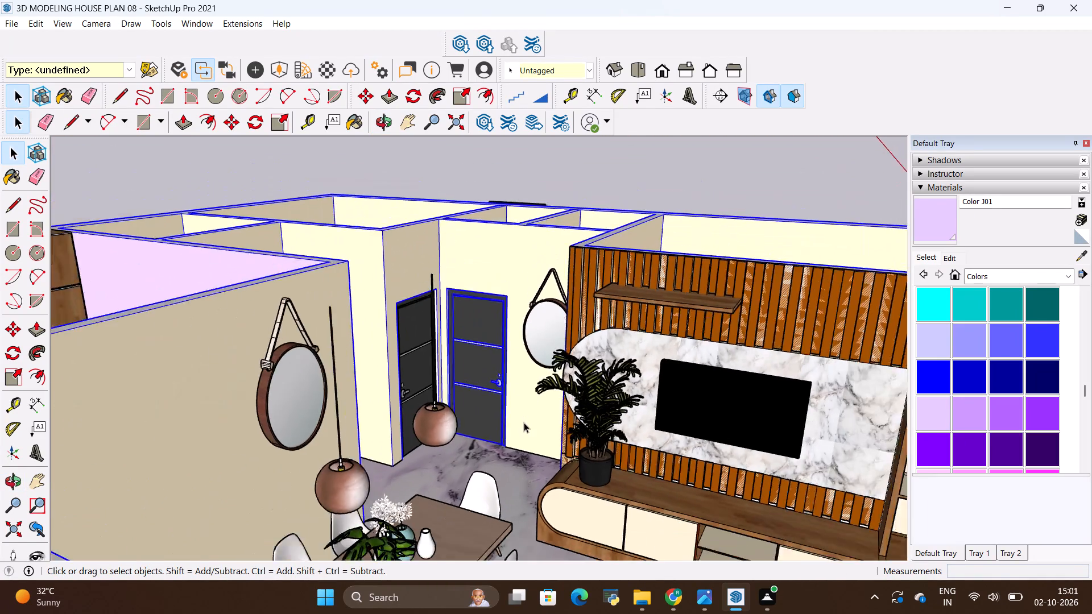
{"action": "scroll", "coordinate": [524, 422], "scroll_direction": "down", "scroll_amount": 19}
Review the room layout of the whole house from above and from several sides.
{"action": "middle_click_drag", "start_coordinate": [506, 388], "coordinate": [593, 586]}
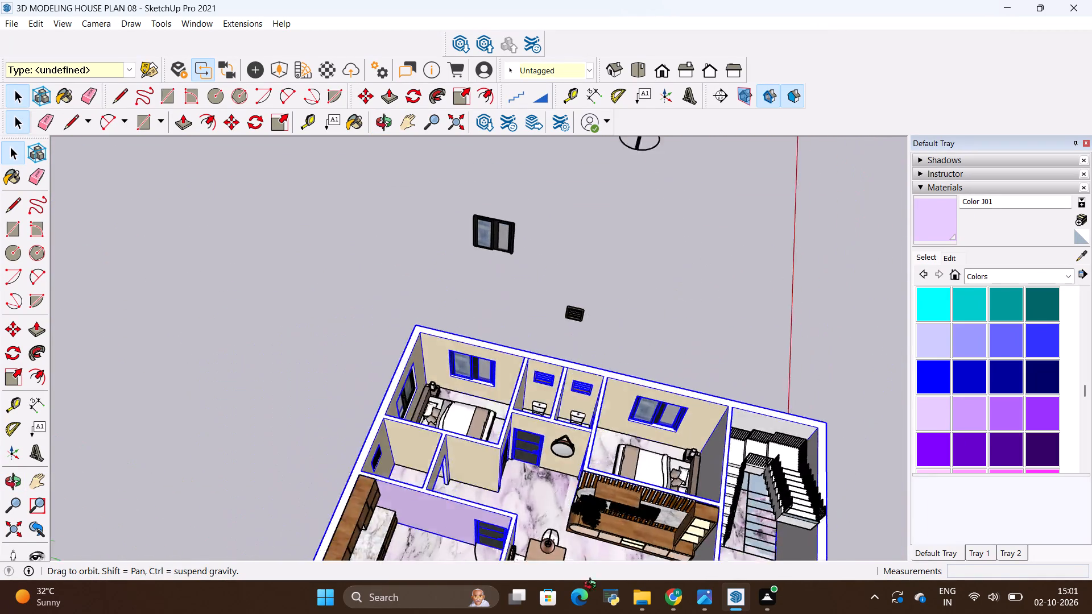
{"action": "middle_click_drag", "start_coordinate": [593, 586], "coordinate": [351, 453]}
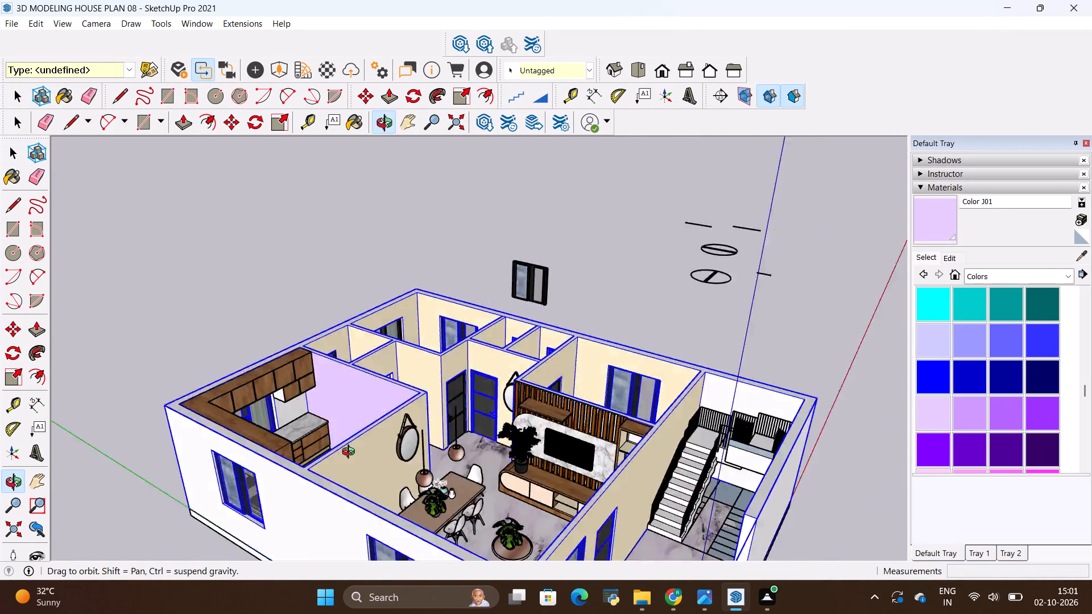
{"action": "middle_click_drag", "start_coordinate": [351, 453], "coordinate": [320, 454]}
{"action": "scroll", "coordinate": [439, 442], "scroll_direction": "down", "scroll_amount": 4}
{"action": "scroll", "coordinate": [279, 428], "scroll_direction": "up", "scroll_amount": 7}
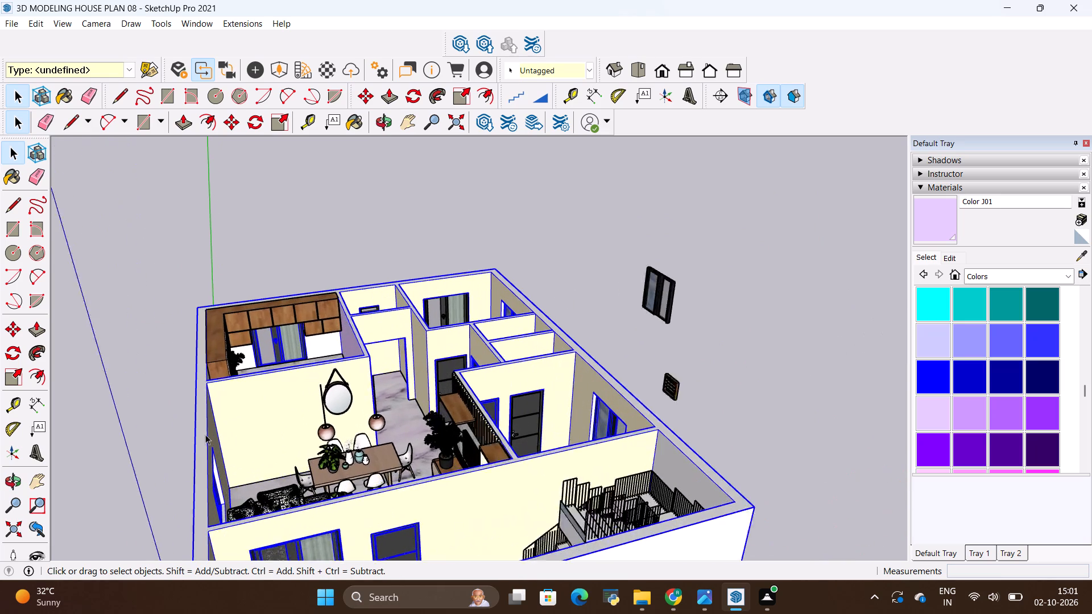
{"action": "scroll", "coordinate": [291, 456], "scroll_direction": "up", "scroll_amount": 7}
{"action": "scroll", "coordinate": [336, 409], "scroll_direction": "down", "scroll_amount": 4}
{"action": "scroll", "coordinate": [229, 446], "scroll_direction": "down", "scroll_amount": 1}
{"action": "middle_click_drag", "start_coordinate": [229, 446], "coordinate": [242, 475]}
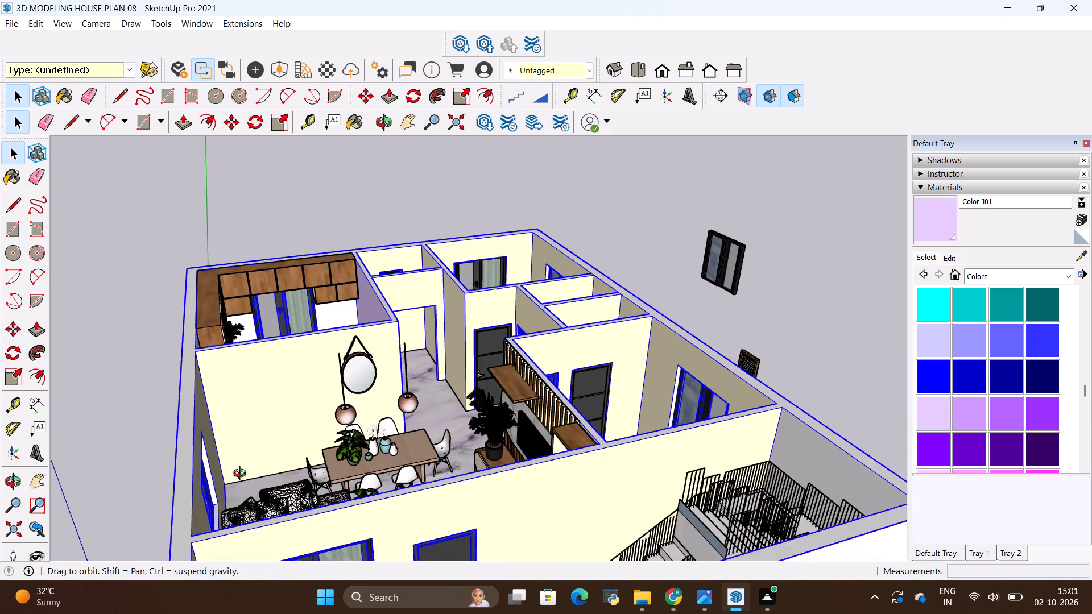
{"action": "middle_click_drag", "start_coordinate": [242, 475], "coordinate": [483, 452]}
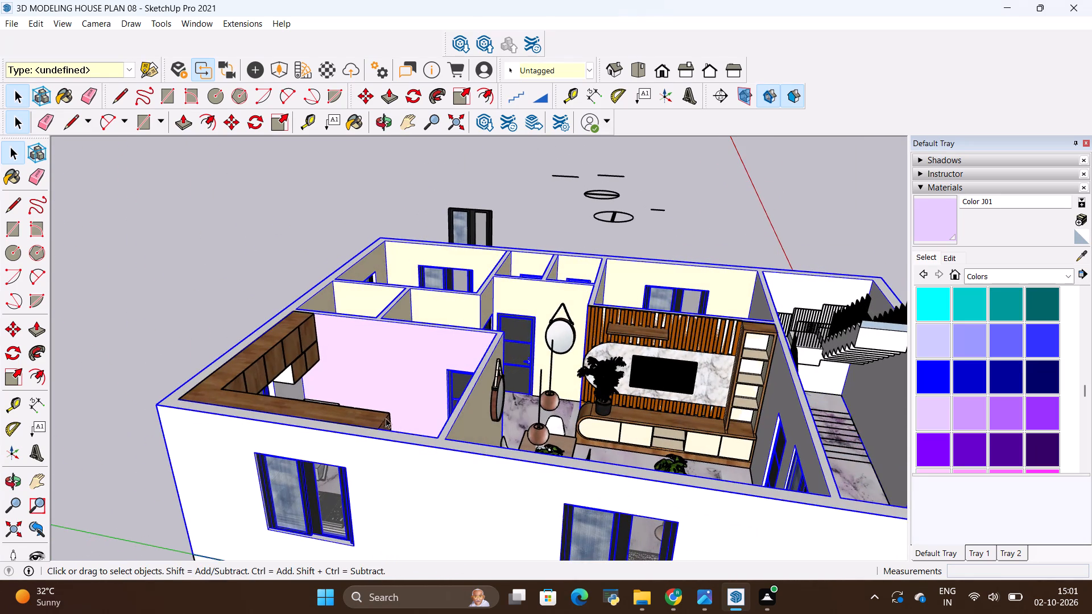
{"action": "scroll", "coordinate": [379, 417], "scroll_direction": "down", "scroll_amount": 3}
{"action": "scroll", "coordinate": [516, 438], "scroll_direction": "down", "scroll_amount": 1}
{"action": "scroll", "coordinate": [591, 438], "scroll_direction": "up", "scroll_amount": 6}
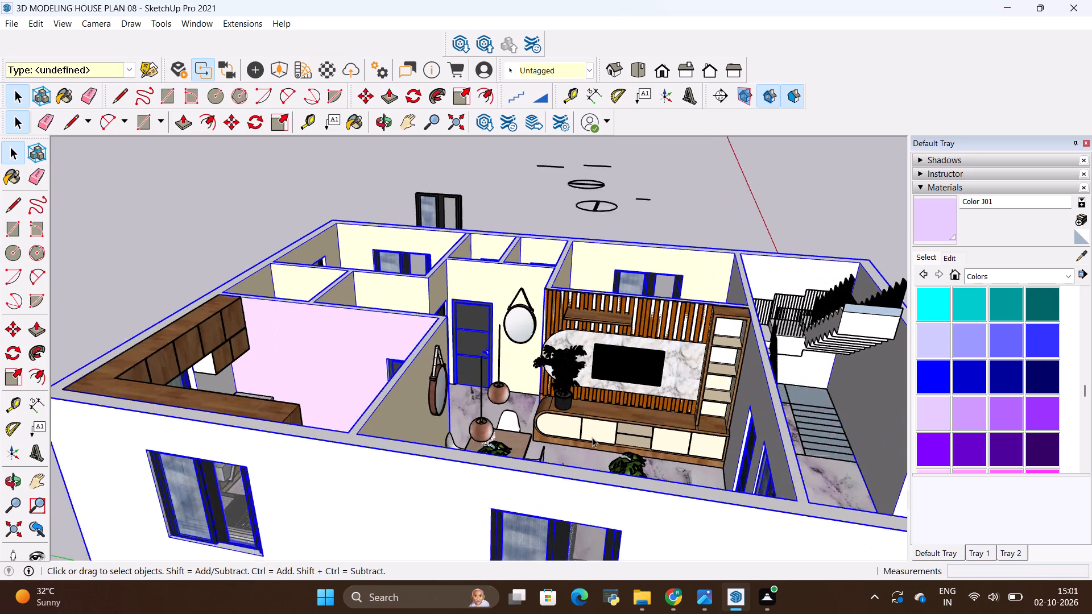
Inspect the living room's TV unit, marble panel and potted palm up close, and its relation to the passage mirror.
{"action": "scroll", "coordinate": [592, 437], "scroll_direction": "up", "scroll_amount": 7}
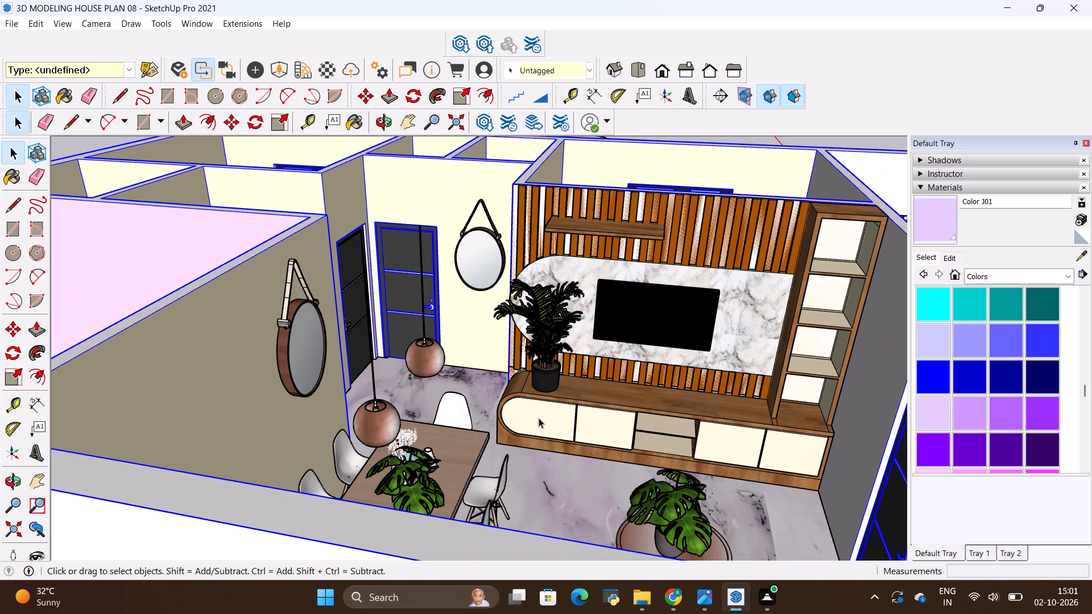
{"action": "scroll", "coordinate": [620, 426], "scroll_direction": "up", "scroll_amount": 9}
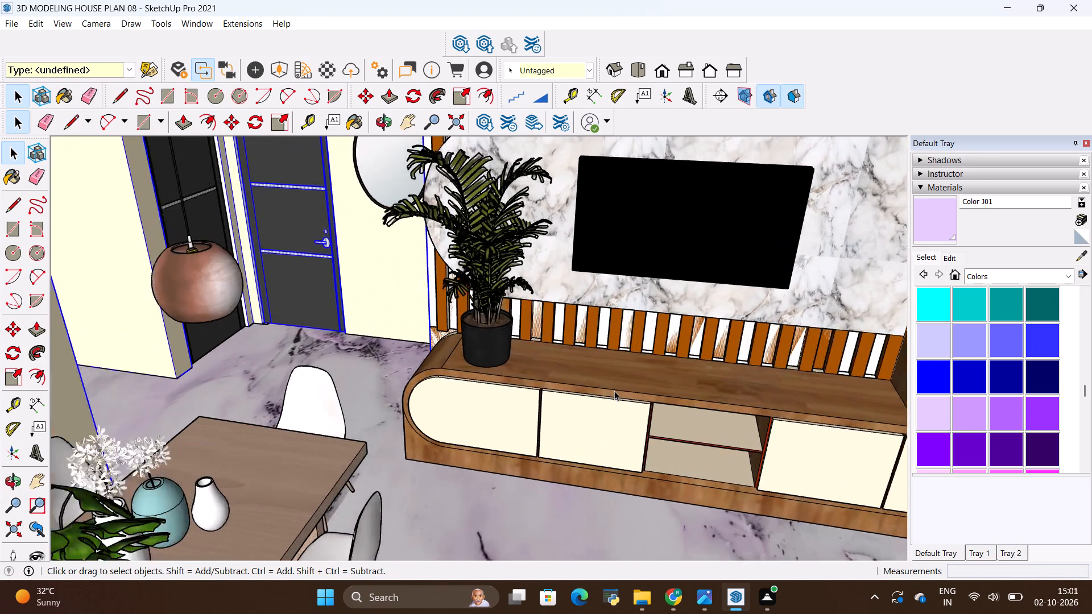
{"action": "scroll", "coordinate": [614, 391], "scroll_direction": "up", "scroll_amount": 5}
{"action": "scroll", "coordinate": [613, 391], "scroll_direction": "down", "scroll_amount": 6}
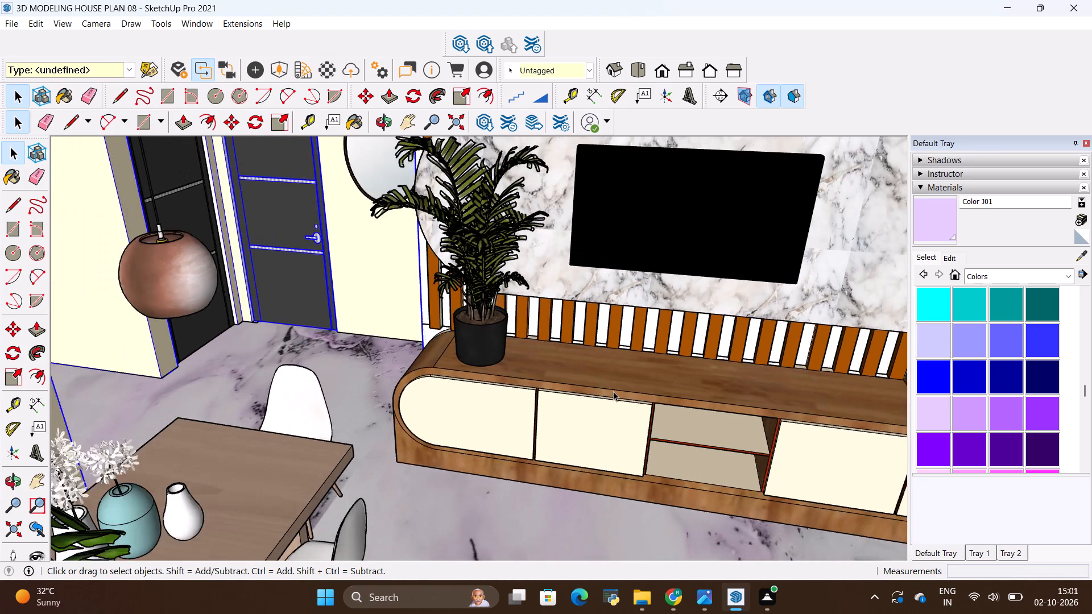
{"action": "scroll", "coordinate": [613, 391], "scroll_direction": "down", "scroll_amount": 4}
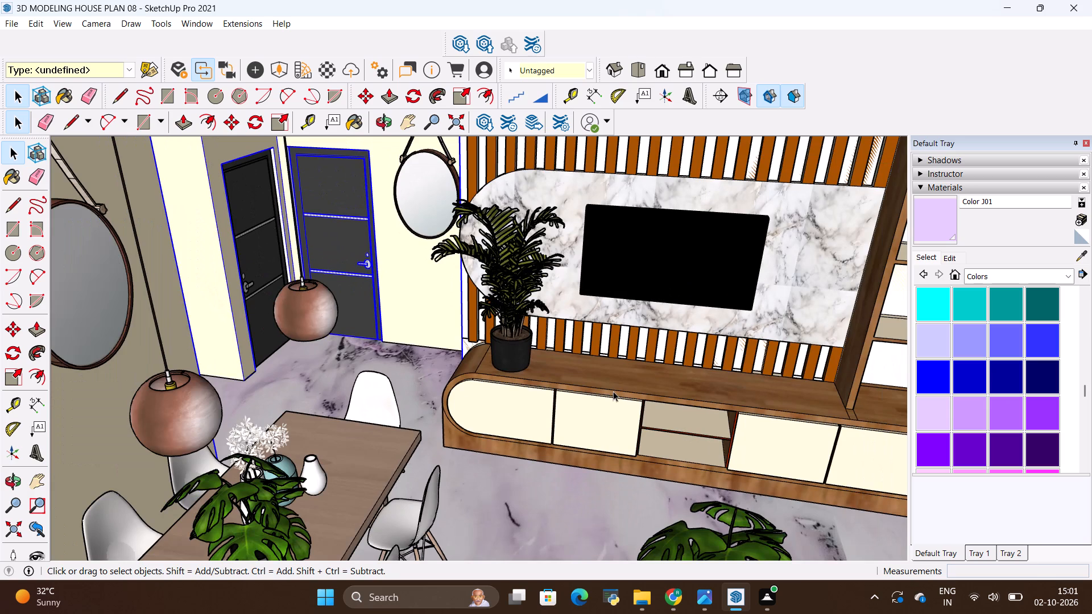
{"action": "scroll", "coordinate": [613, 391], "scroll_direction": "down", "scroll_amount": 16}
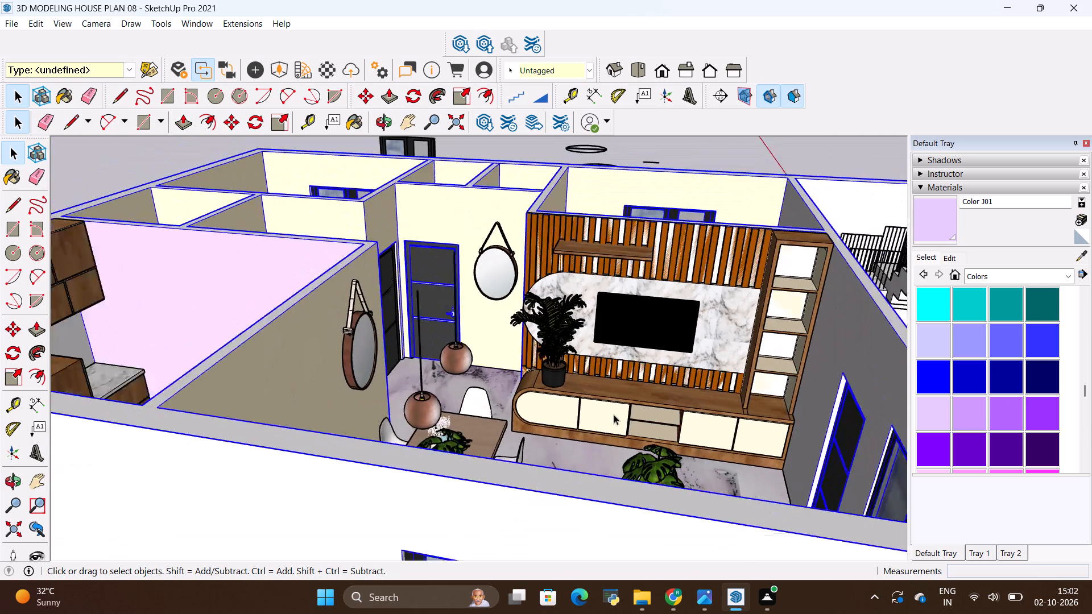
{"action": "scroll", "coordinate": [614, 414], "scroll_direction": "down", "scroll_amount": 4}
{"action": "scroll", "coordinate": [482, 378], "scroll_direction": "down", "scroll_amount": 5}
{"action": "scroll", "coordinate": [457, 309], "scroll_direction": "down", "scroll_amount": 5}
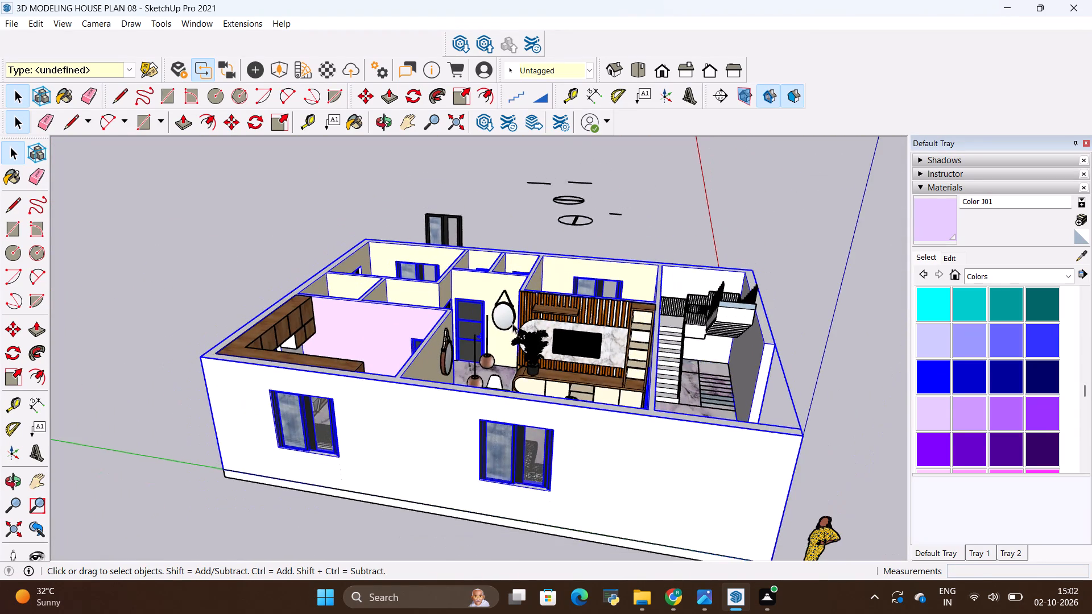
Deselect the house walls, doors and windows.
{"action": "middle_click_drag", "start_coordinate": [512, 324], "coordinate": [392, 450]}
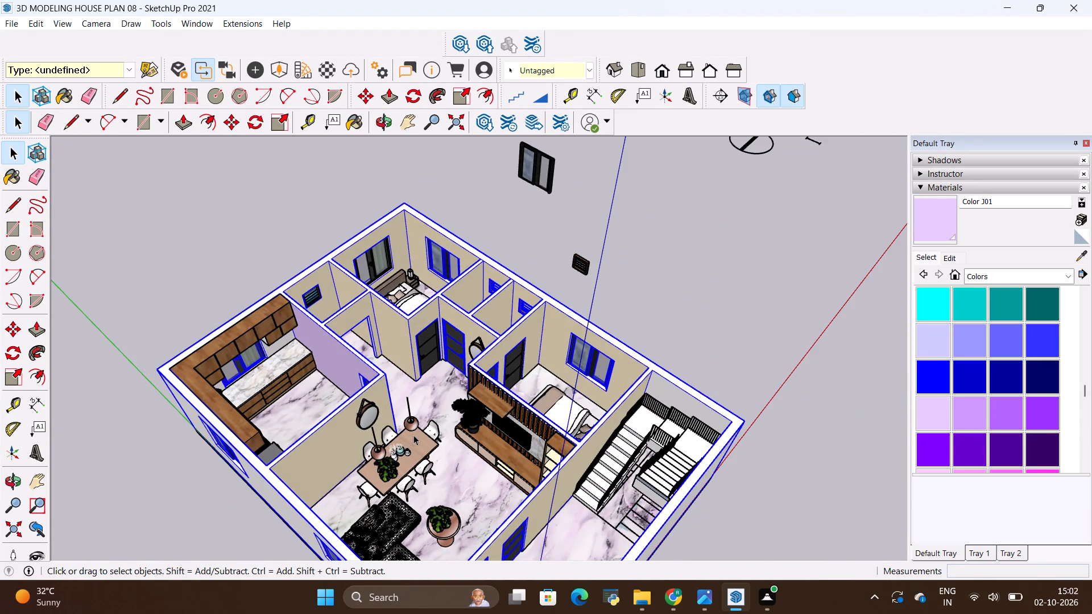
{"action": "scroll", "coordinate": [462, 512], "scroll_direction": "up", "scroll_amount": 4}
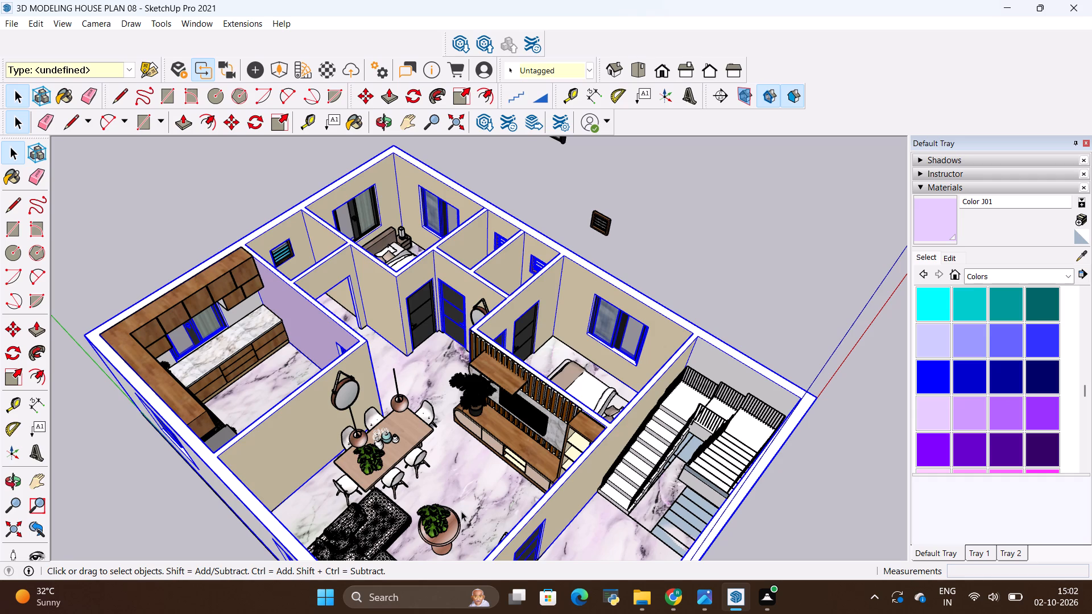
{"action": "scroll", "coordinate": [461, 509], "scroll_direction": "down", "scroll_amount": 4}
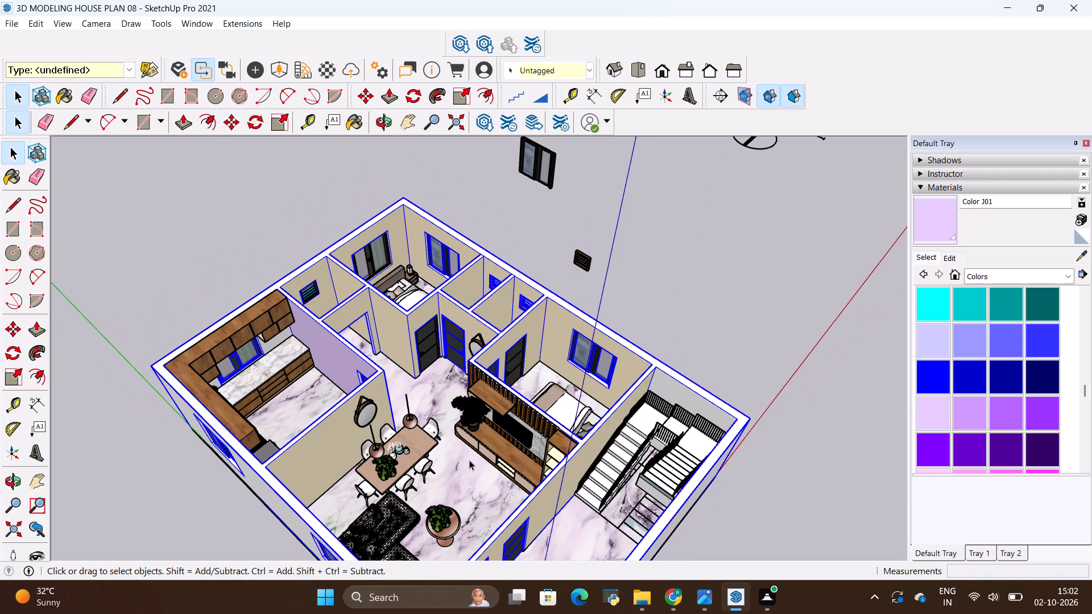
{"action": "key", "text": "space"}
{"action": "left_click", "coordinate": [728, 321]}
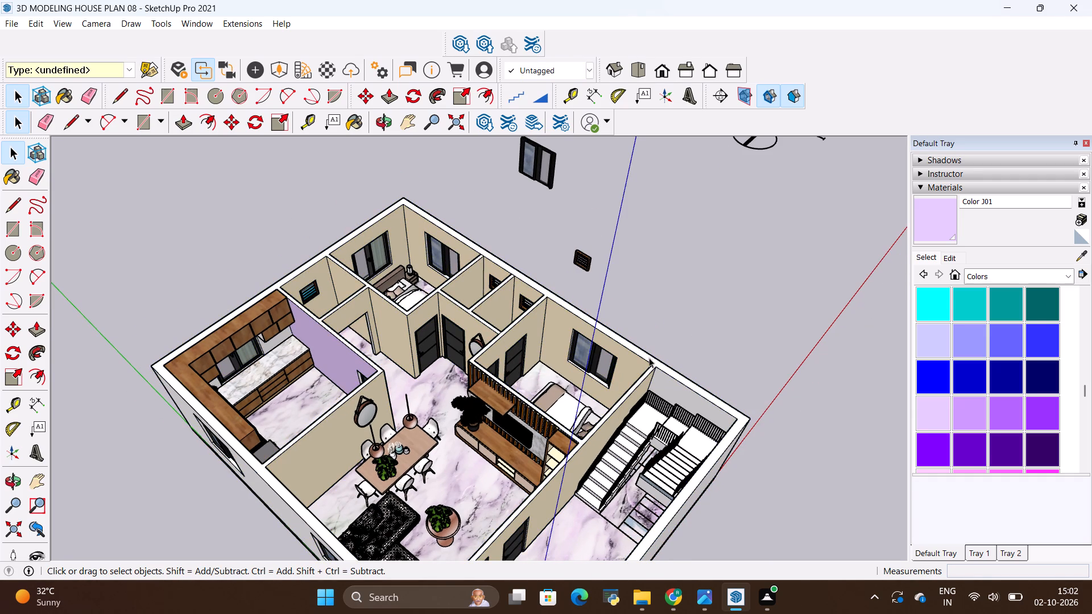
Review the house from several sides and inspect the dining wall with the round mirror and the area above the sofa.
{"action": "middle_click_drag", "start_coordinate": [482, 512], "coordinate": [479, 404]}
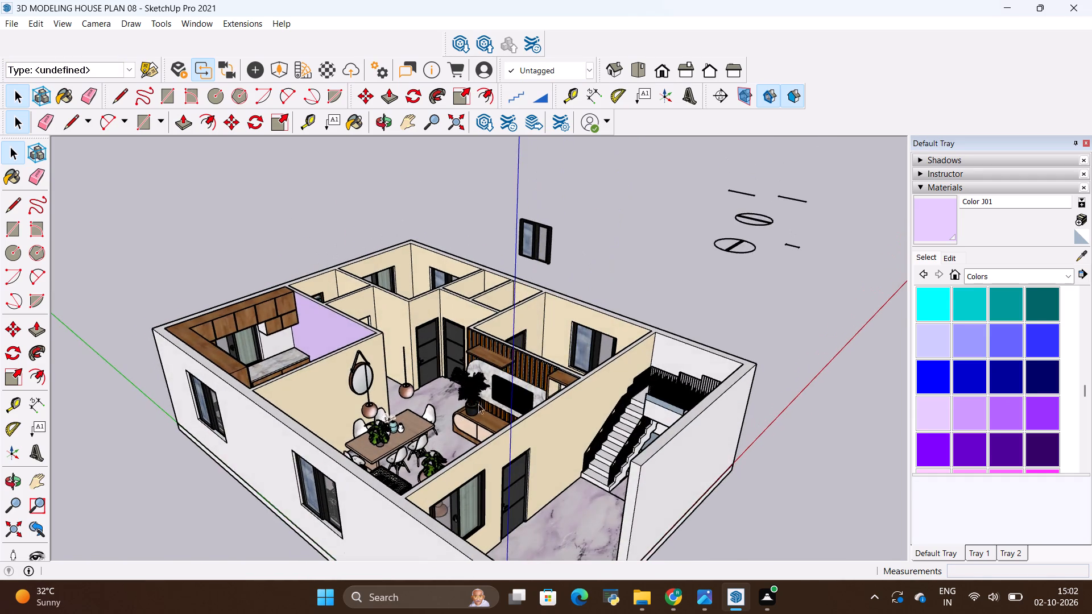
{"action": "scroll", "coordinate": [448, 408], "scroll_direction": "up", "scroll_amount": 11}
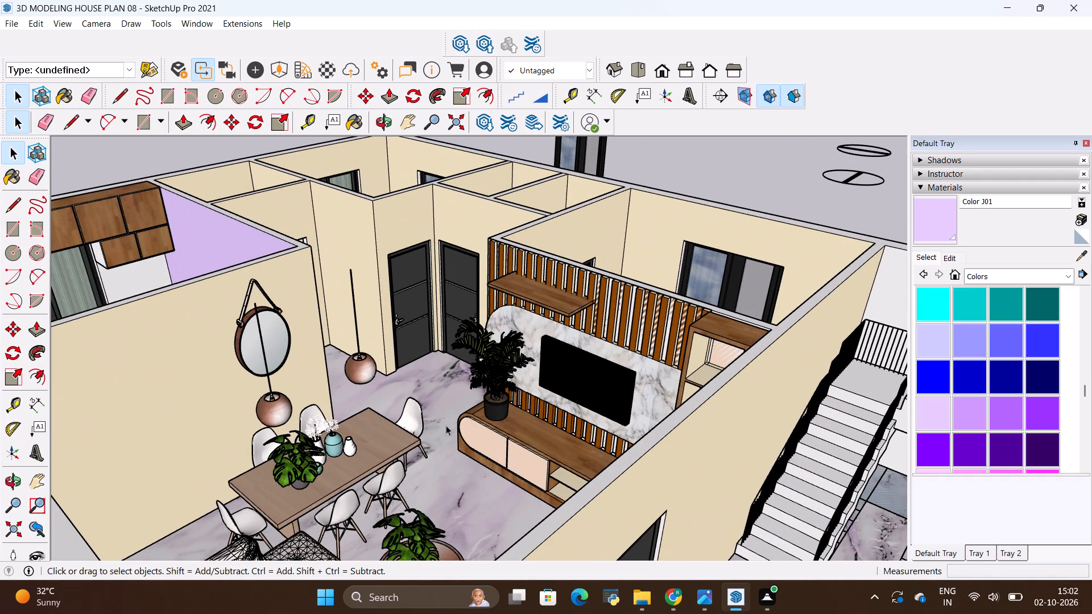
{"action": "scroll", "coordinate": [446, 425], "scroll_direction": "down", "scroll_amount": 13}
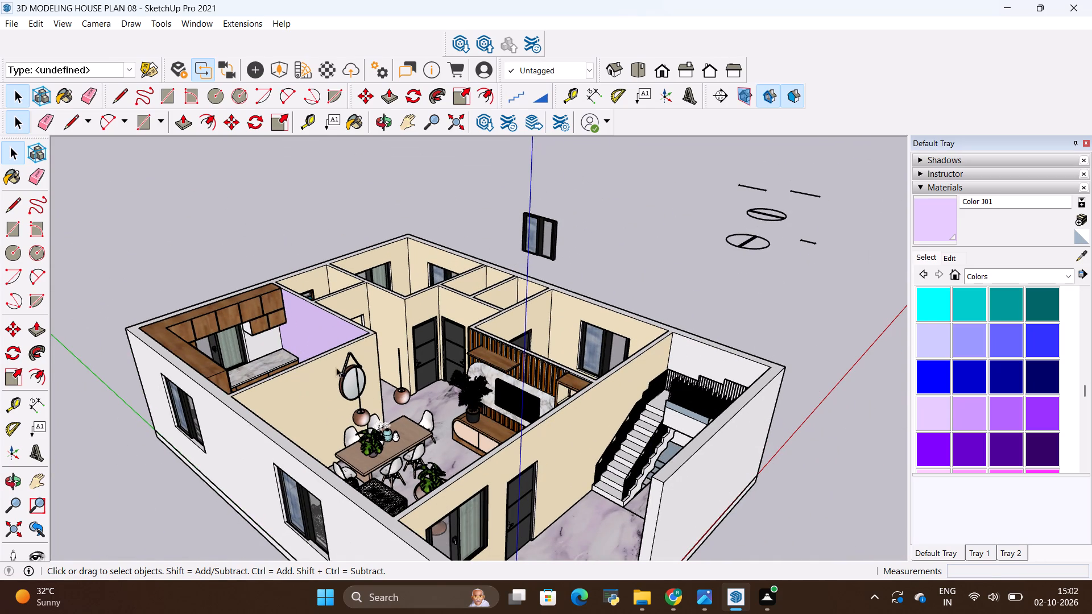
{"action": "middle_click_drag", "start_coordinate": [387, 369], "coordinate": [264, 468]}
{"action": "scroll", "coordinate": [370, 372], "scroll_direction": "down", "scroll_amount": 5}
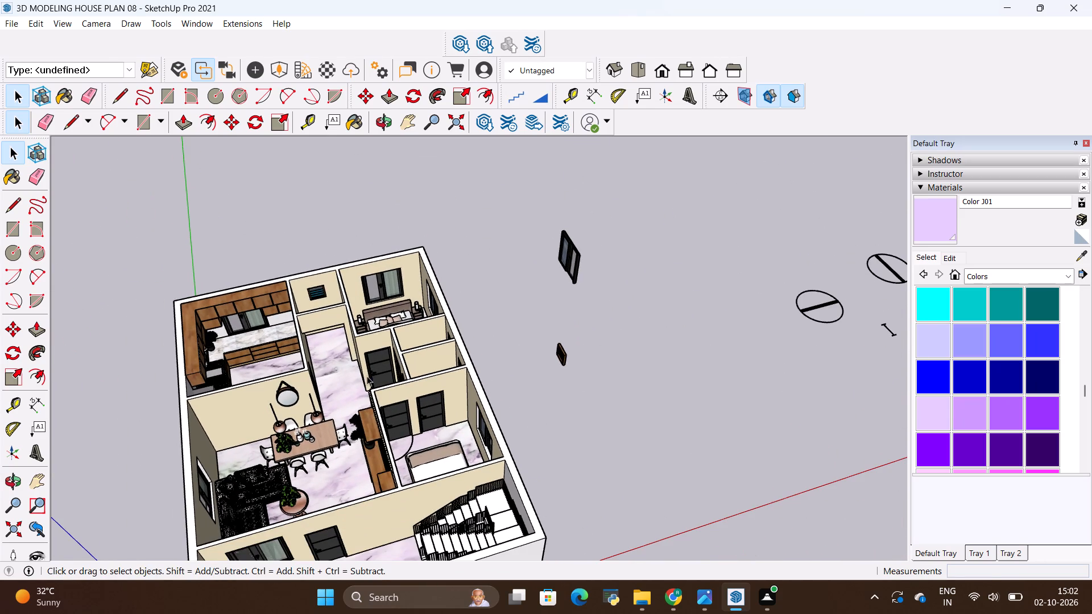
{"action": "middle_click_drag", "start_coordinate": [267, 508], "coordinate": [176, 392]}
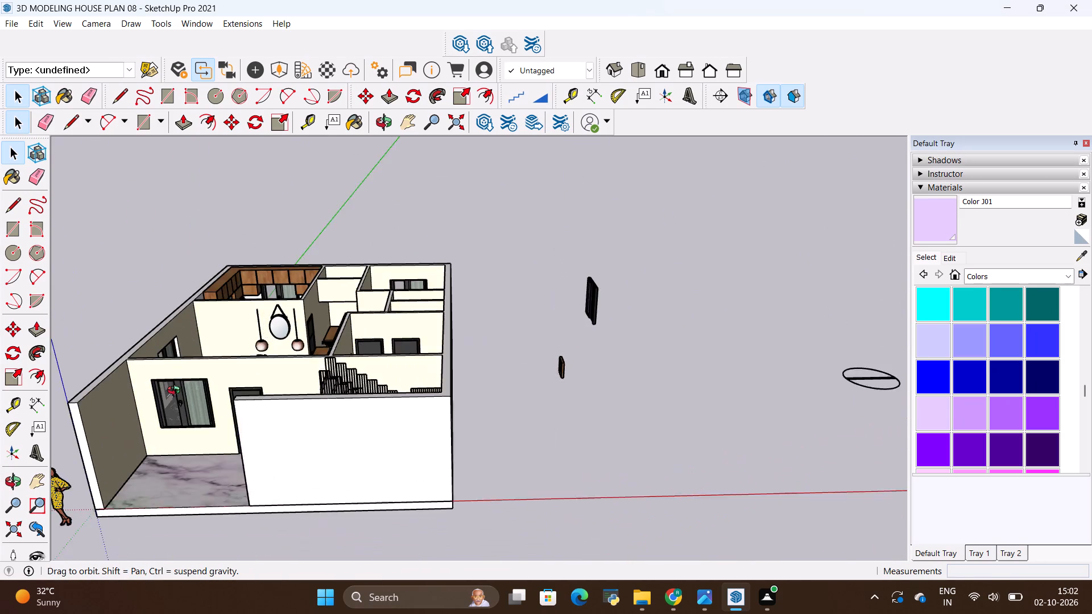
{"action": "middle_click_drag", "start_coordinate": [176, 392], "coordinate": [176, 393]}
{"action": "middle_click_drag", "start_coordinate": [494, 392], "coordinate": [574, 492]}
{"action": "scroll", "coordinate": [568, 411], "scroll_direction": "down", "scroll_amount": 5}
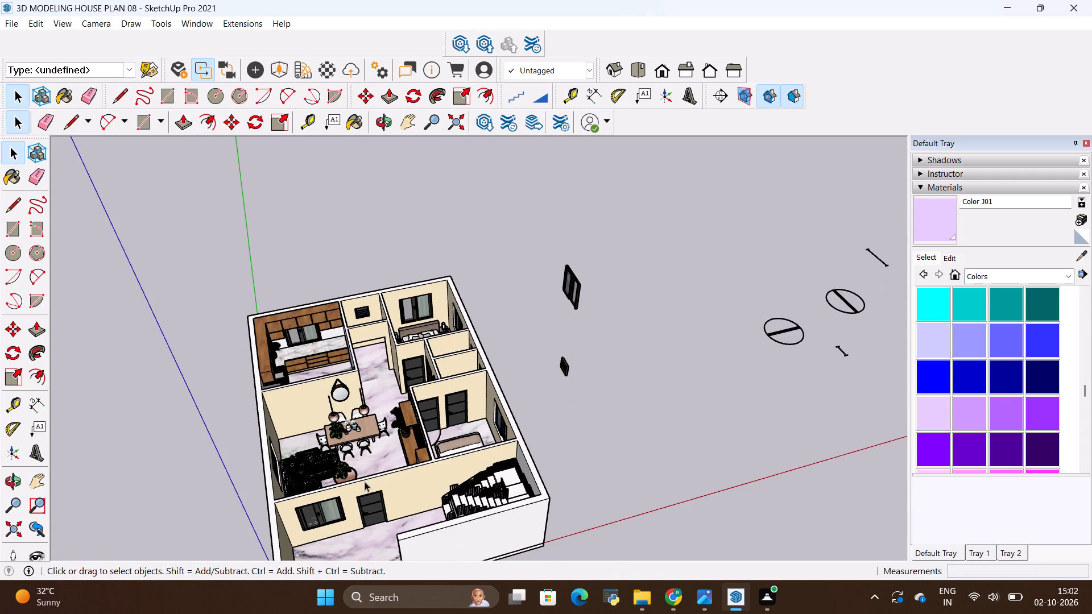
{"action": "scroll", "coordinate": [279, 522], "scroll_direction": "up", "scroll_amount": 8}
{"action": "middle_click_drag", "start_coordinate": [338, 515], "coordinate": [270, 506]}
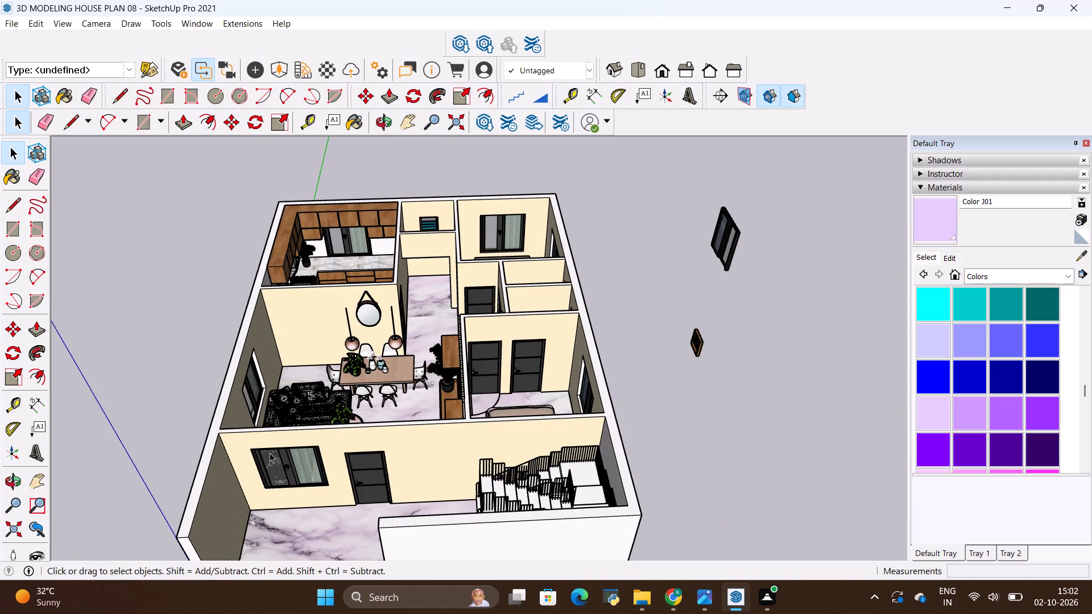
{"action": "scroll", "coordinate": [273, 391], "scroll_direction": "up", "scroll_amount": 11}
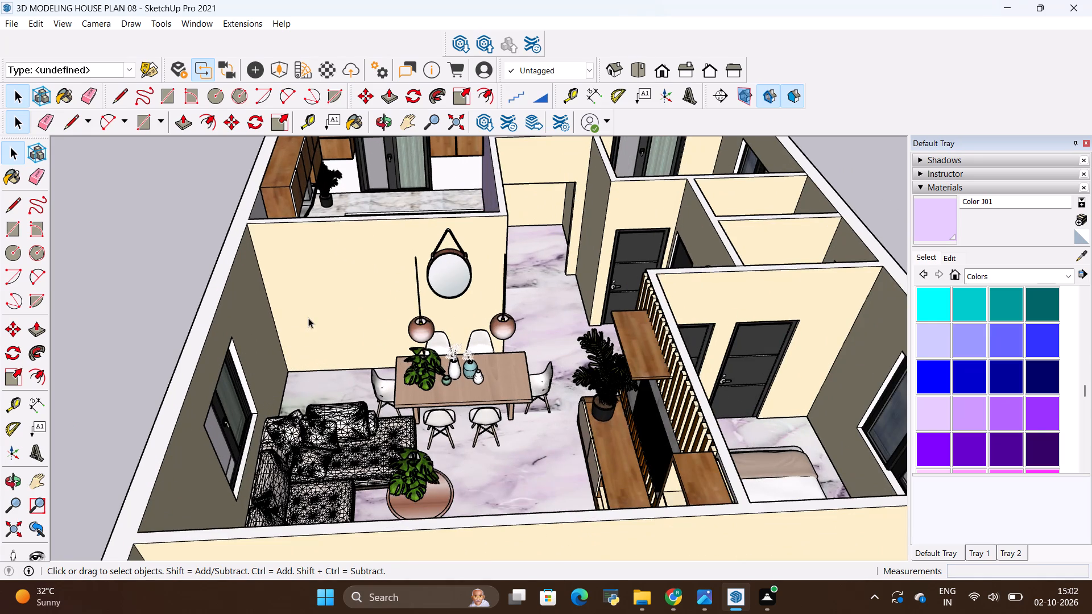
{"action": "scroll", "coordinate": [308, 316], "scroll_direction": "up", "scroll_amount": 3}
{"action": "scroll", "coordinate": [252, 220], "scroll_direction": "up", "scroll_amount": 2}
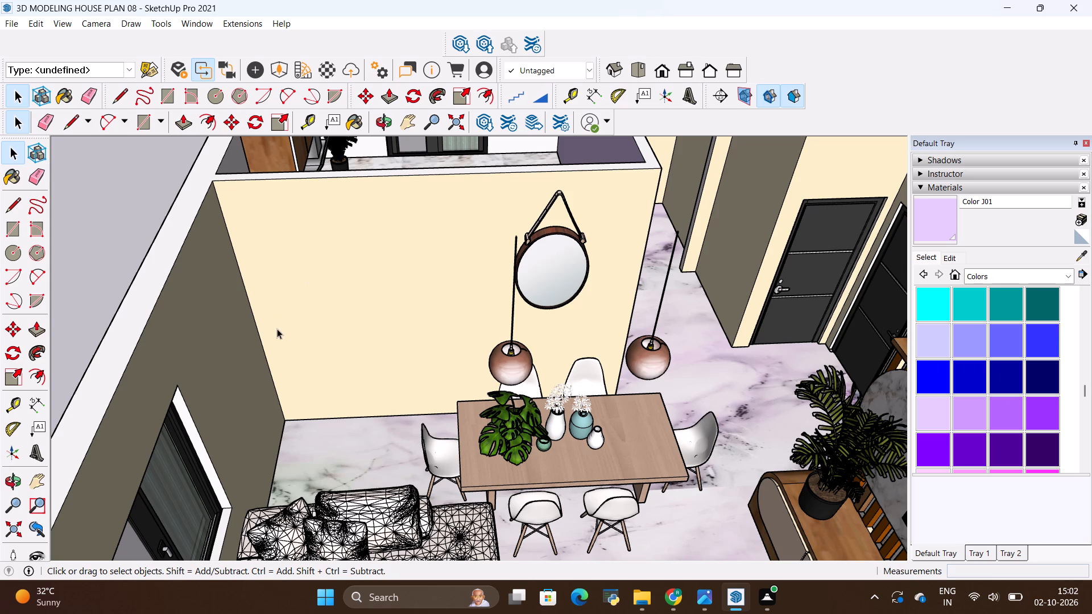
Draw a two-point arc on the dining wall between its floor-level corners, about 12' 5" wide with a bulge of about 5' 8".
{"action": "scroll", "coordinate": [277, 329], "scroll_direction": "down", "scroll_amount": 2}
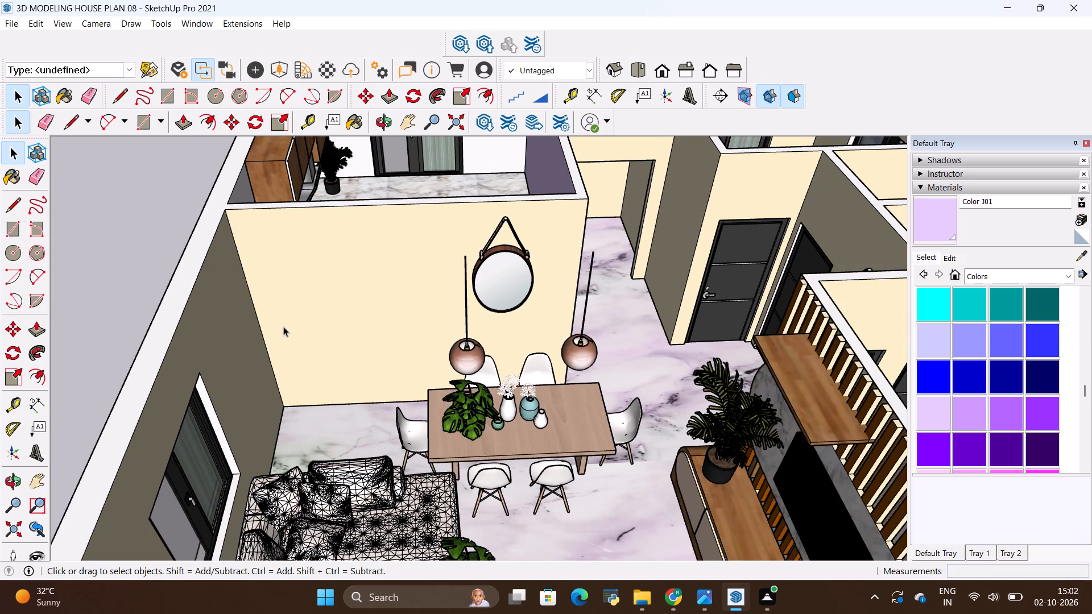
{"action": "left_click", "coordinate": [282, 82]}
{"action": "left_click", "coordinate": [286, 96]}
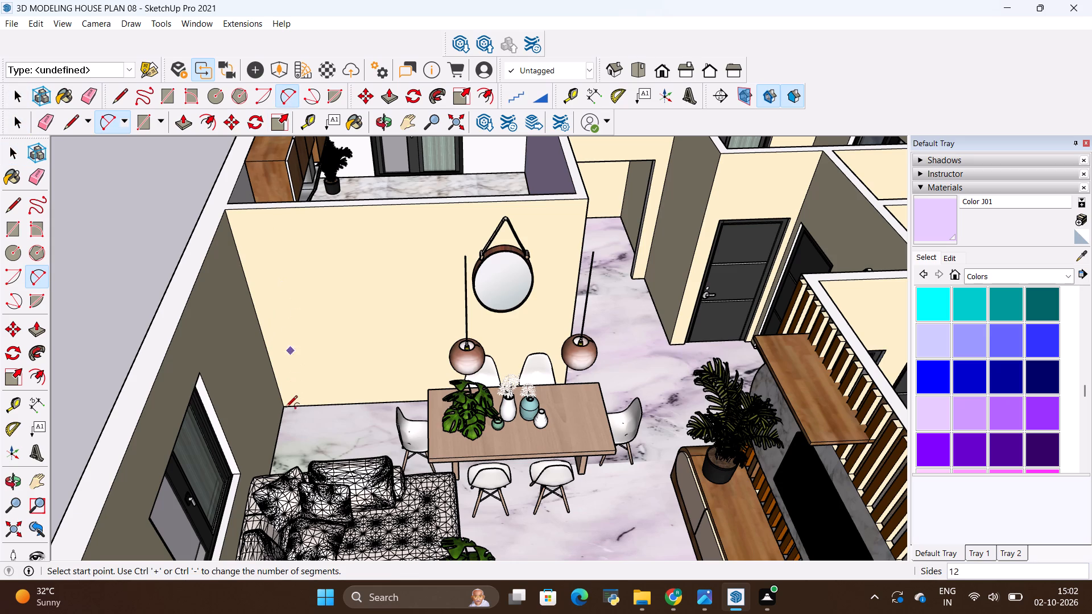
{"action": "left_click", "coordinate": [283, 410]}
{"action": "middle_click_drag", "start_coordinate": [365, 341], "coordinate": [321, 464]}
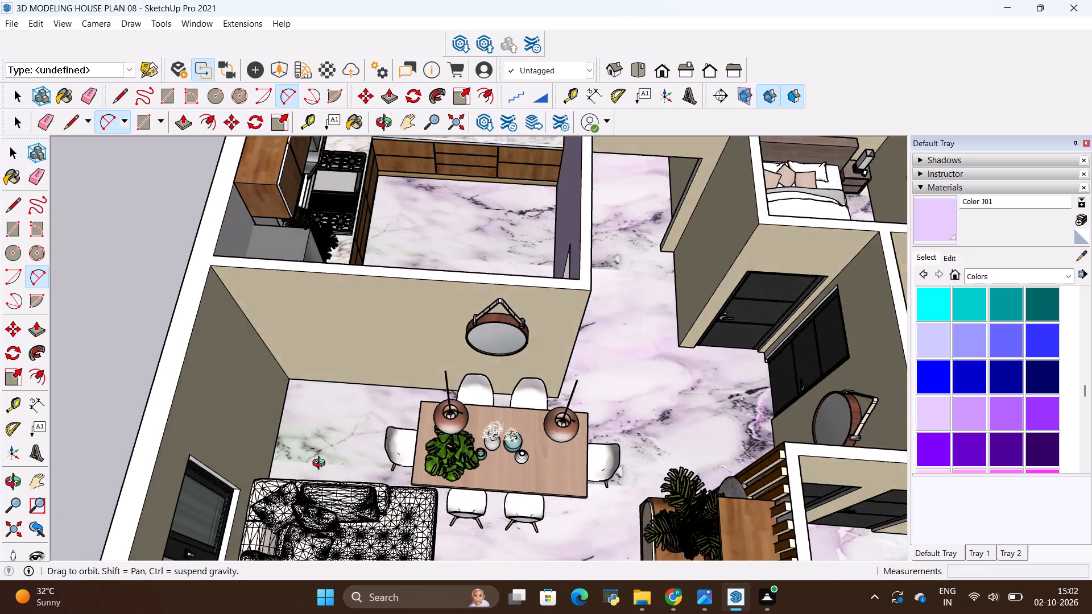
{"action": "middle_click_drag", "start_coordinate": [321, 464], "coordinate": [318, 467]}
{"action": "scroll", "coordinate": [318, 467], "scroll_direction": "down", "scroll_amount": 1}
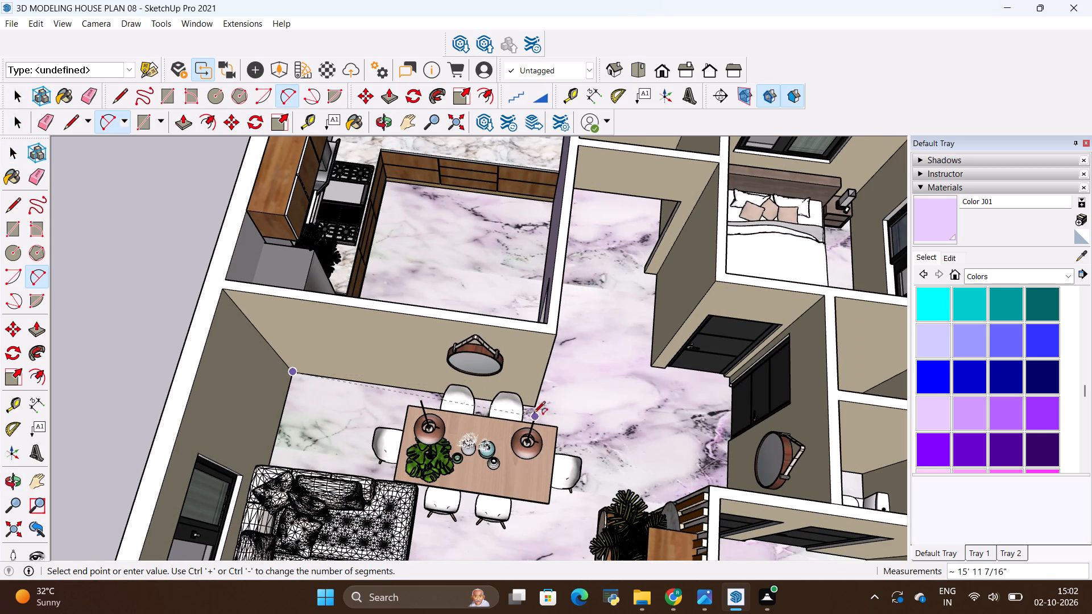
{"action": "scroll", "coordinate": [536, 414], "scroll_direction": "up", "scroll_amount": 8}
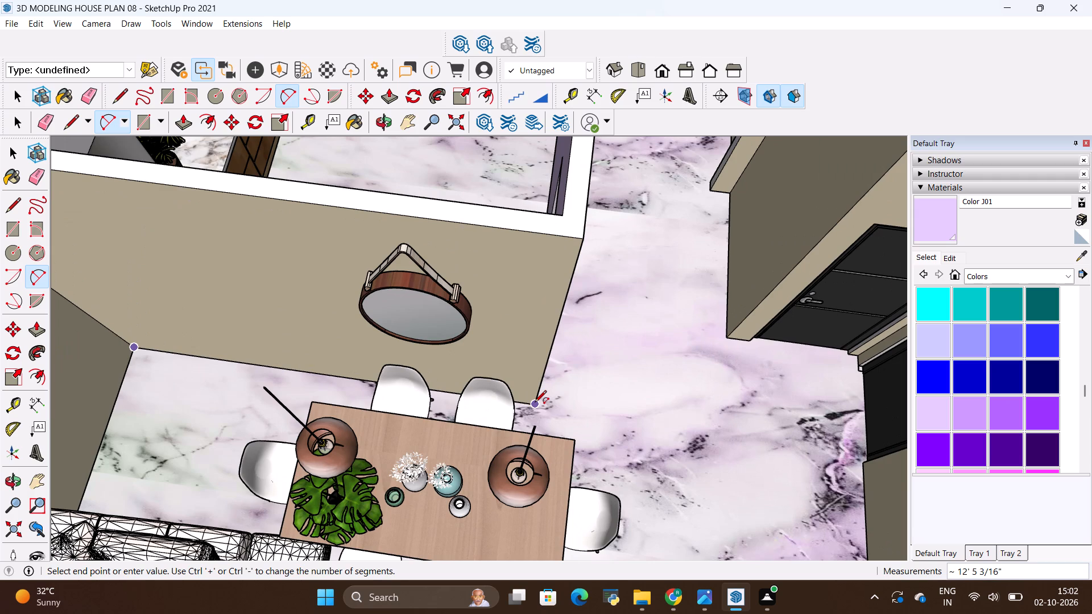
{"action": "left_click", "coordinate": [535, 403]}
{"action": "scroll", "coordinate": [309, 273], "scroll_direction": "down", "scroll_amount": 1}
{"action": "middle_click_drag", "start_coordinate": [309, 273], "coordinate": [370, 243]}
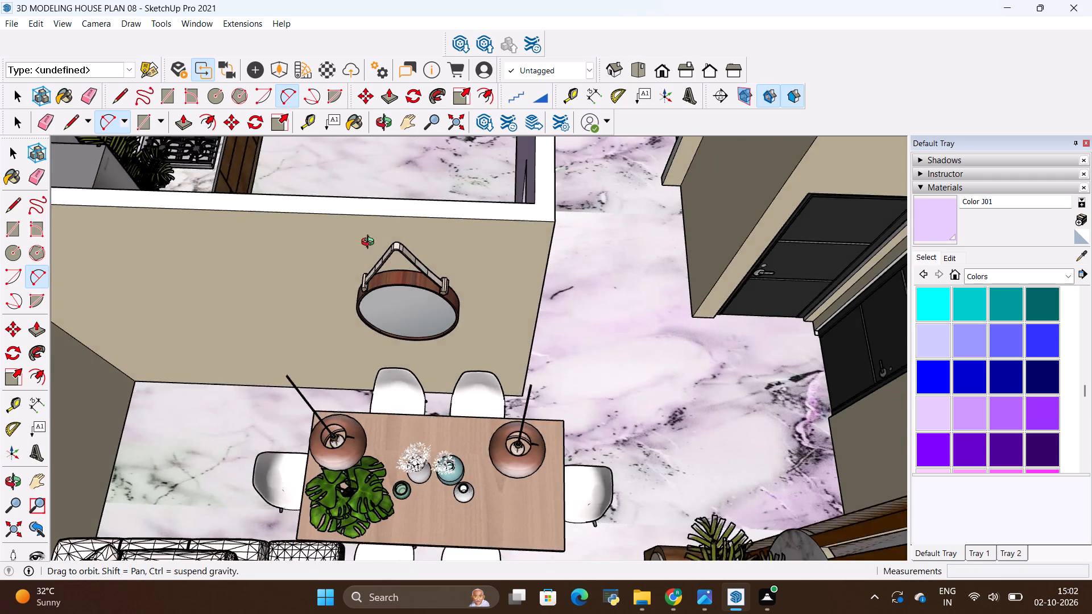
{"action": "middle_click_drag", "start_coordinate": [370, 243], "coordinate": [356, 111]}
{"action": "scroll", "coordinate": [337, 293], "scroll_direction": "down", "scroll_amount": 4}
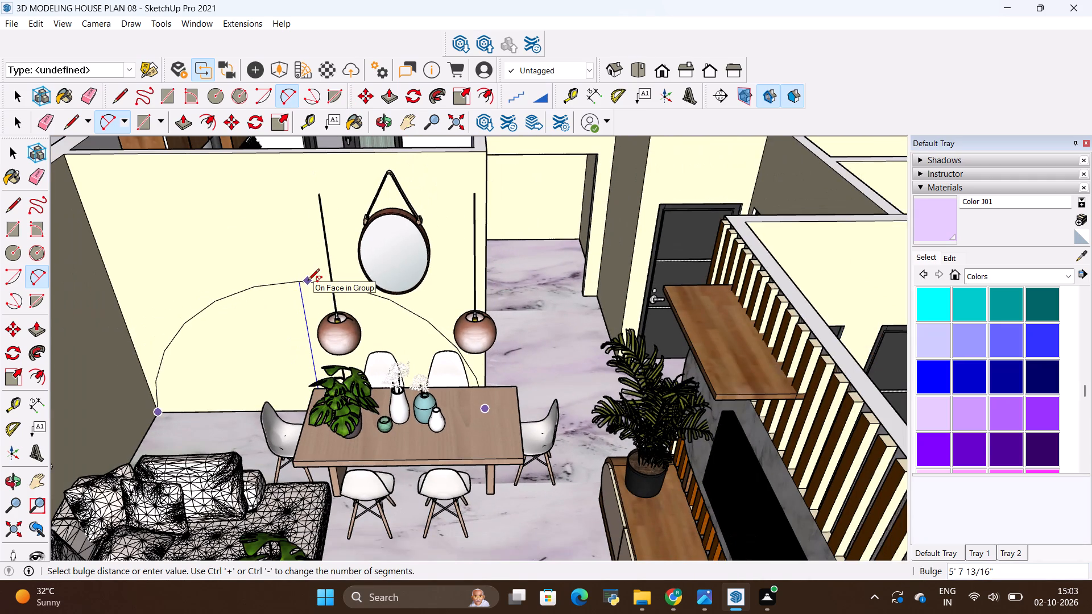
{"action": "left_click", "coordinate": [308, 281]}
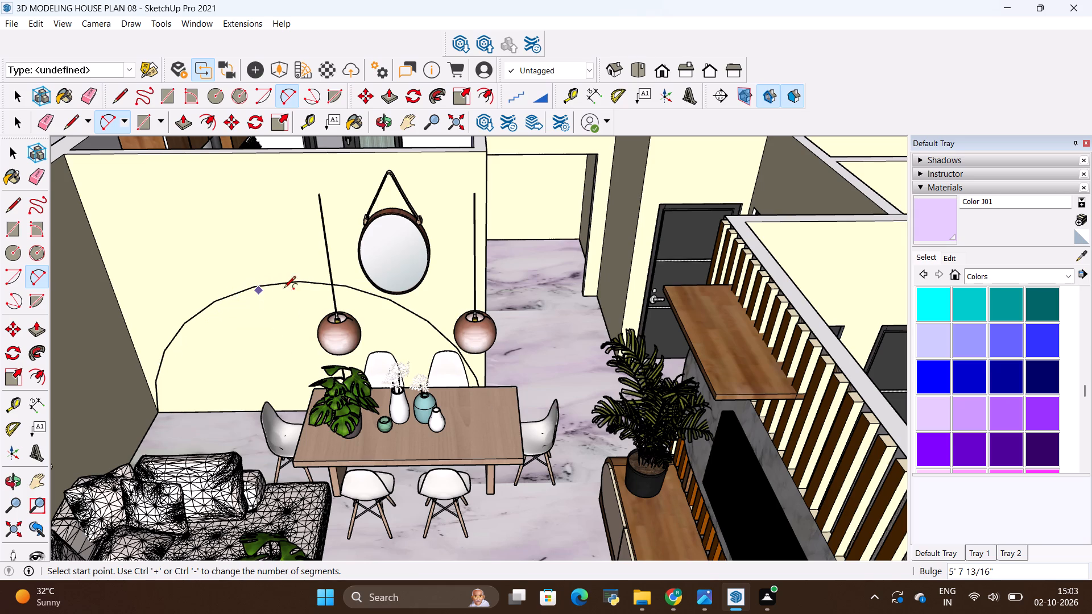
{"action": "scroll", "coordinate": [980, 246], "scroll_direction": "down", "scroll_amount": 2}
Select the arc on the dining wall and look through the Colors materials and the current colour's edit settings.
{"action": "key", "text": "space"}
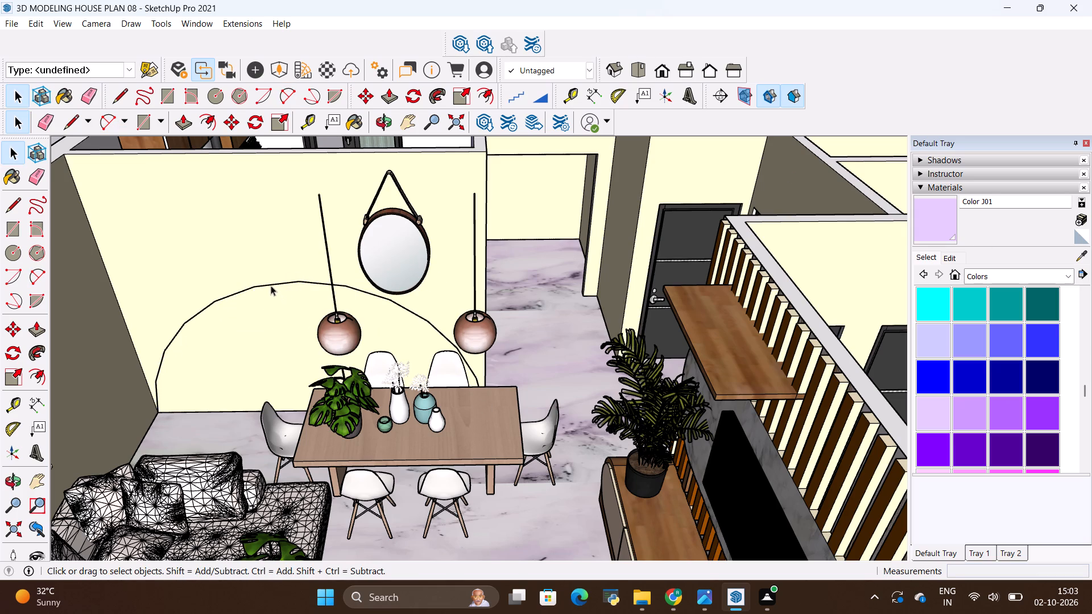
{"action": "left_click", "coordinate": [270, 283]}
{"action": "left_click", "coordinate": [276, 284]}
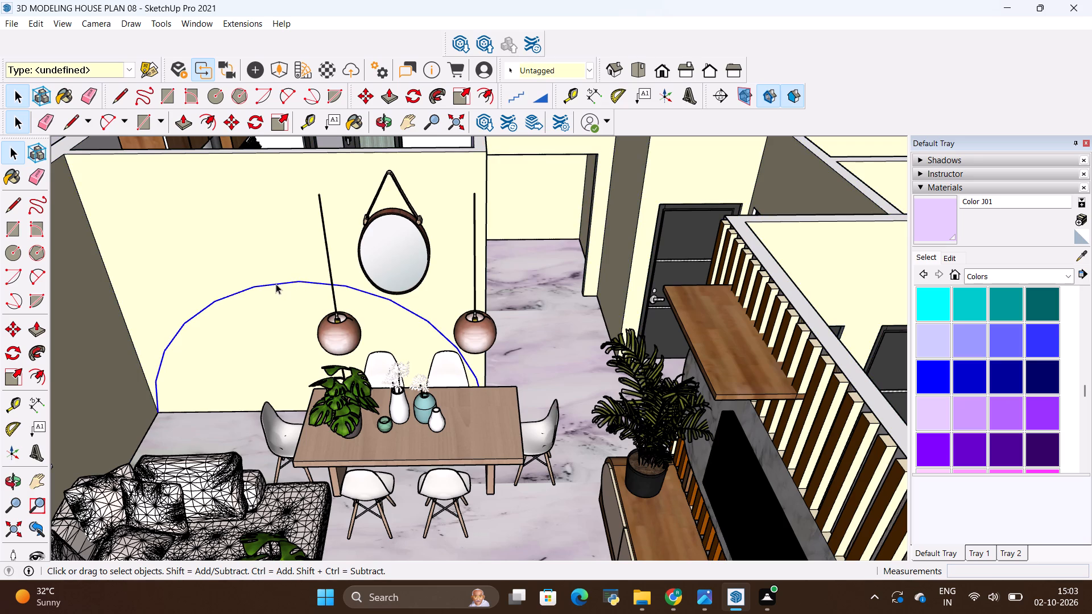
{"action": "scroll", "coordinate": [977, 242], "scroll_direction": "up", "scroll_amount": 7}
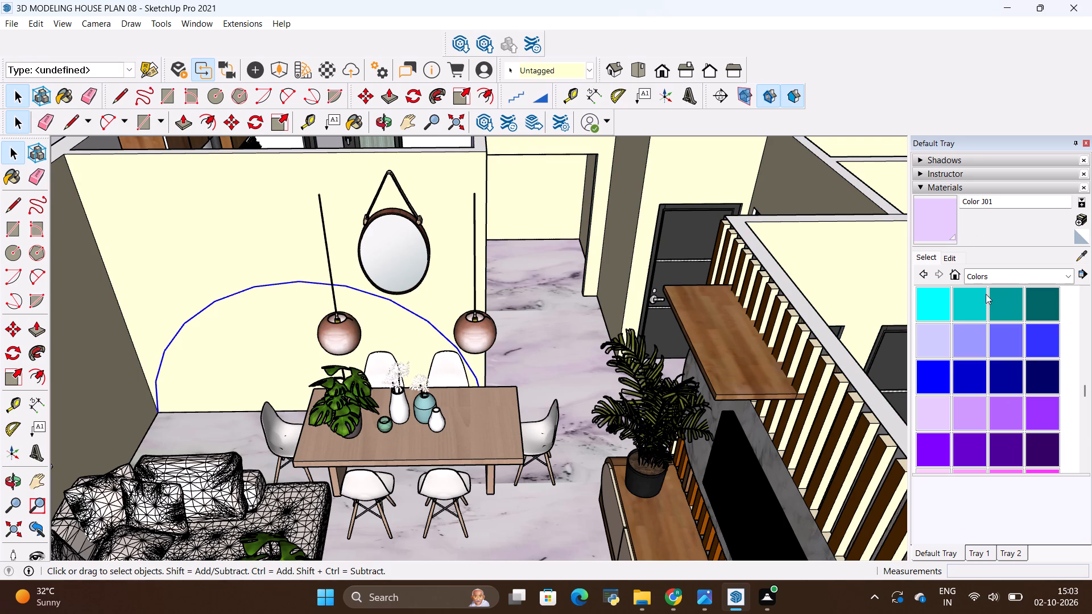
{"action": "scroll", "coordinate": [986, 294], "scroll_direction": "down", "scroll_amount": 9}
{"action": "scroll", "coordinate": [995, 242], "scroll_direction": "down", "scroll_amount": 4}
{"action": "scroll", "coordinate": [995, 242], "scroll_direction": "up", "scroll_amount": 10}
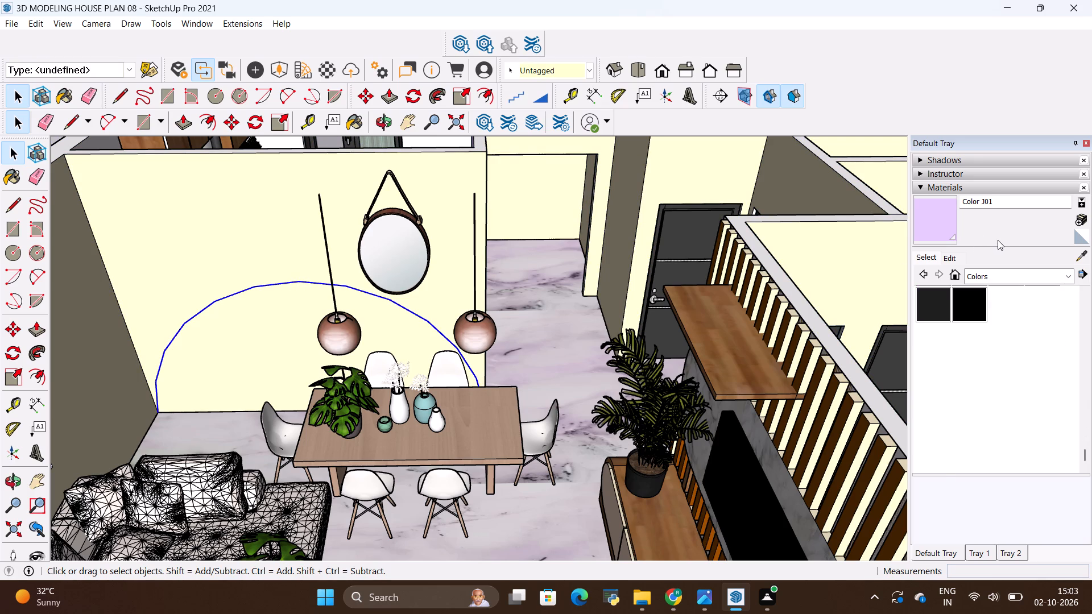
{"action": "scroll", "coordinate": [998, 240], "scroll_direction": "up", "scroll_amount": 2}
{"action": "scroll", "coordinate": [1091, 194], "scroll_direction": "up", "scroll_amount": 6}
{"action": "scroll", "coordinate": [1091, 193], "scroll_direction": "down", "scroll_amount": 5}
{"action": "scroll", "coordinate": [1068, 258], "scroll_direction": "down", "scroll_amount": 4}
{"action": "scroll", "coordinate": [1033, 313], "scroll_direction": "up", "scroll_amount": 6}
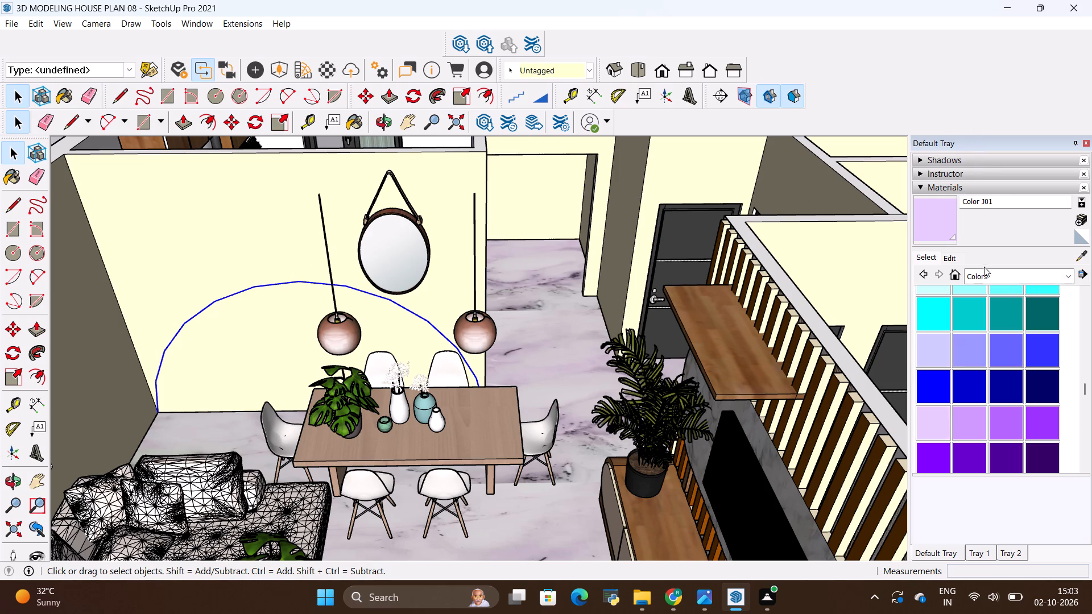
{"action": "scroll", "coordinate": [983, 265], "scroll_direction": "up", "scroll_amount": 3}
{"action": "left_click", "coordinate": [951, 262]}
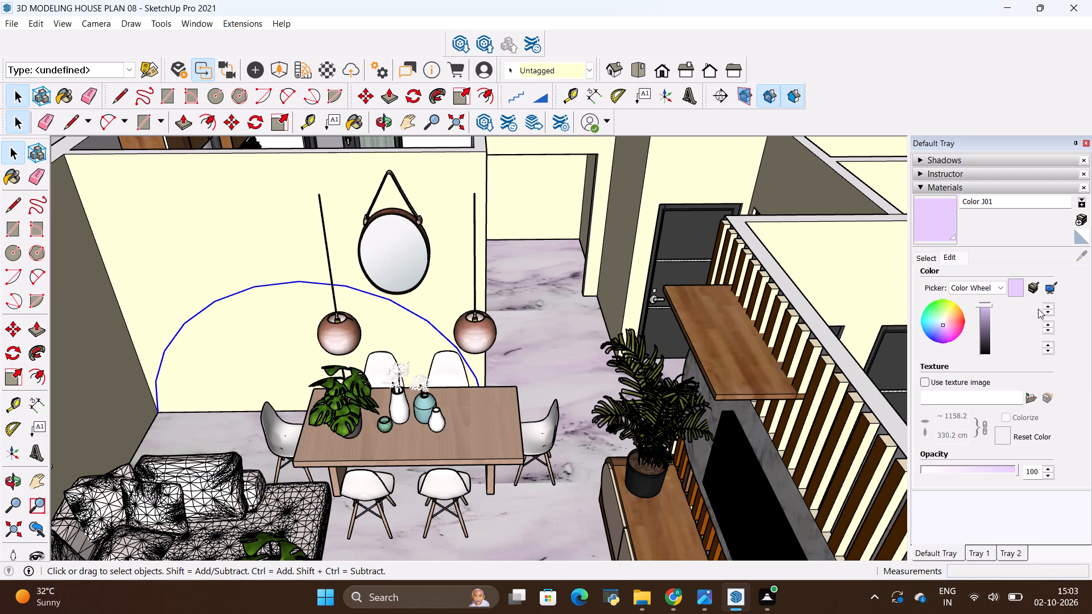
{"action": "scroll", "coordinate": [1091, 326], "scroll_direction": "up", "scroll_amount": 3}
{"action": "left_click", "coordinate": [263, 244]}
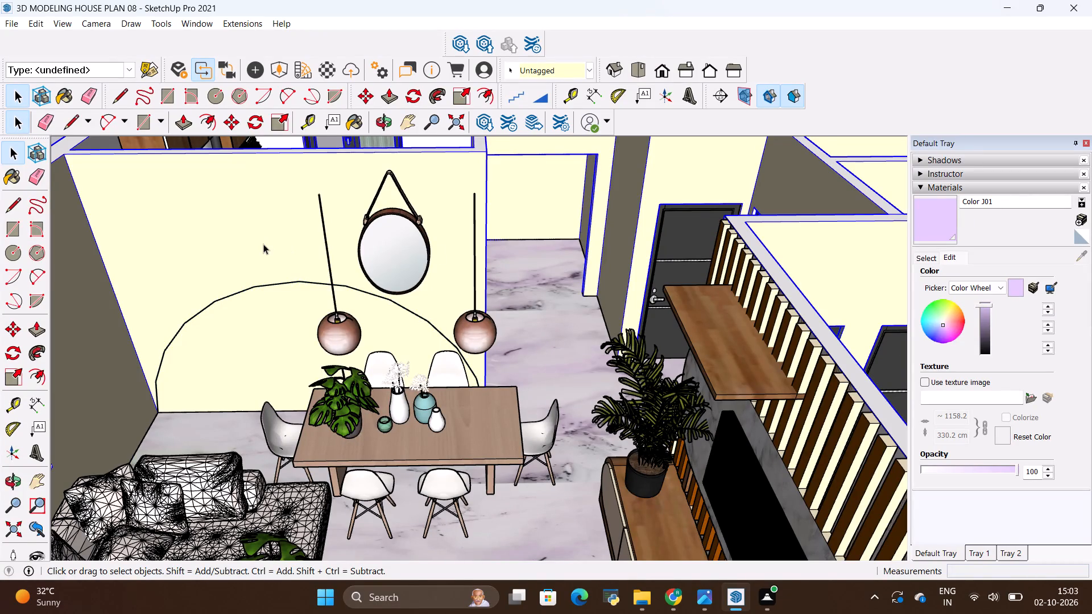
{"action": "left_click", "coordinate": [268, 283]}
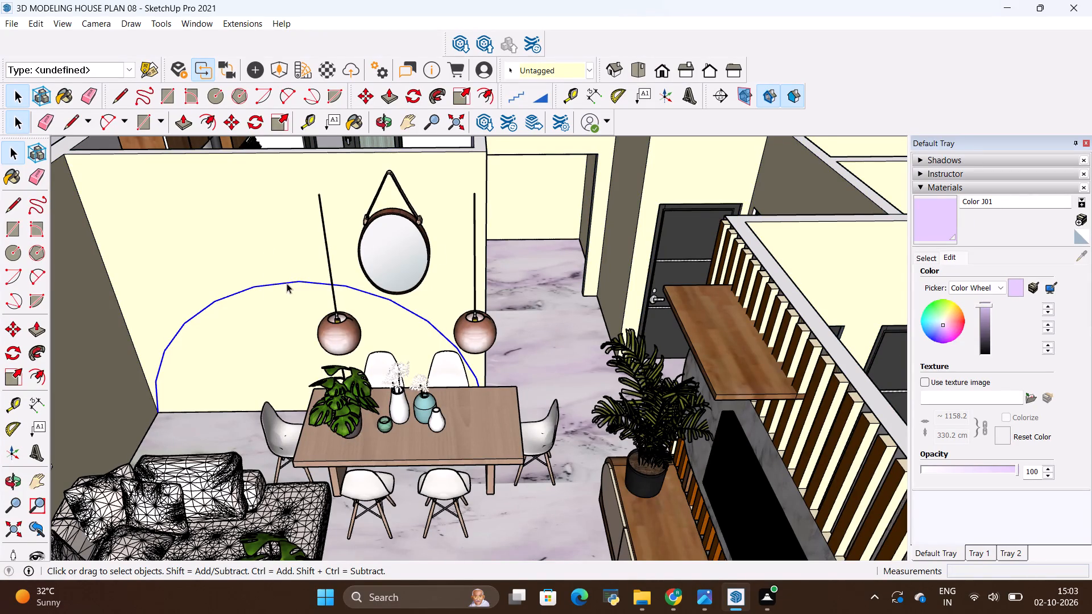
{"action": "scroll", "coordinate": [990, 243], "scroll_direction": "up", "scroll_amount": 5}
{"action": "scroll", "coordinate": [990, 182], "scroll_direction": "up", "scroll_amount": 1}
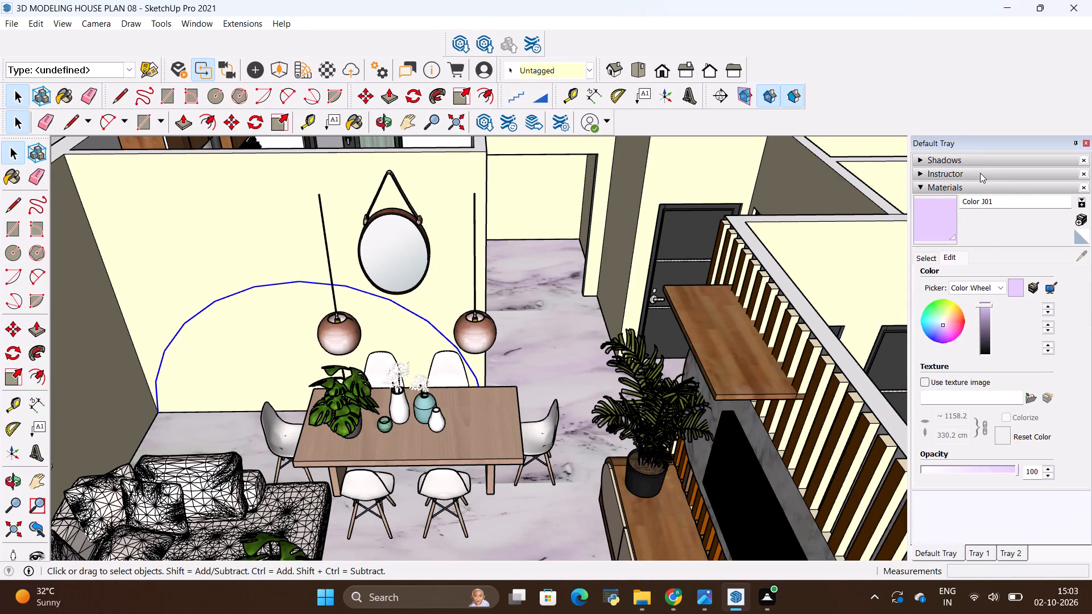
Expand the shadow settings and tool instructions and look through them for options for the selected arc.
{"action": "left_click", "coordinate": [980, 173]}
{"action": "left_click", "coordinate": [969, 163]}
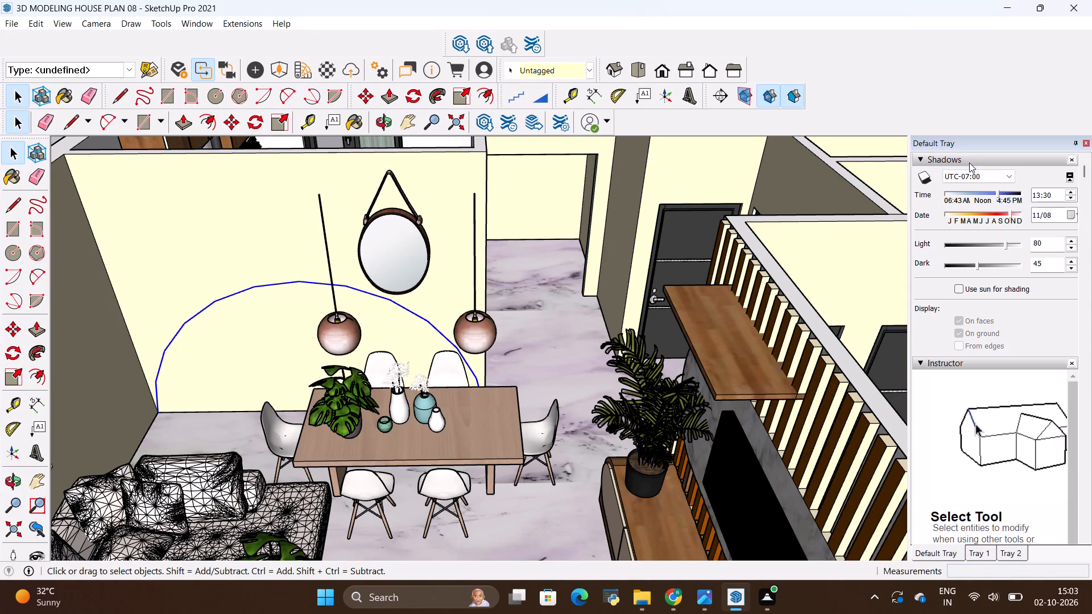
{"action": "scroll", "coordinate": [1018, 269], "scroll_direction": "up", "scroll_amount": 3}
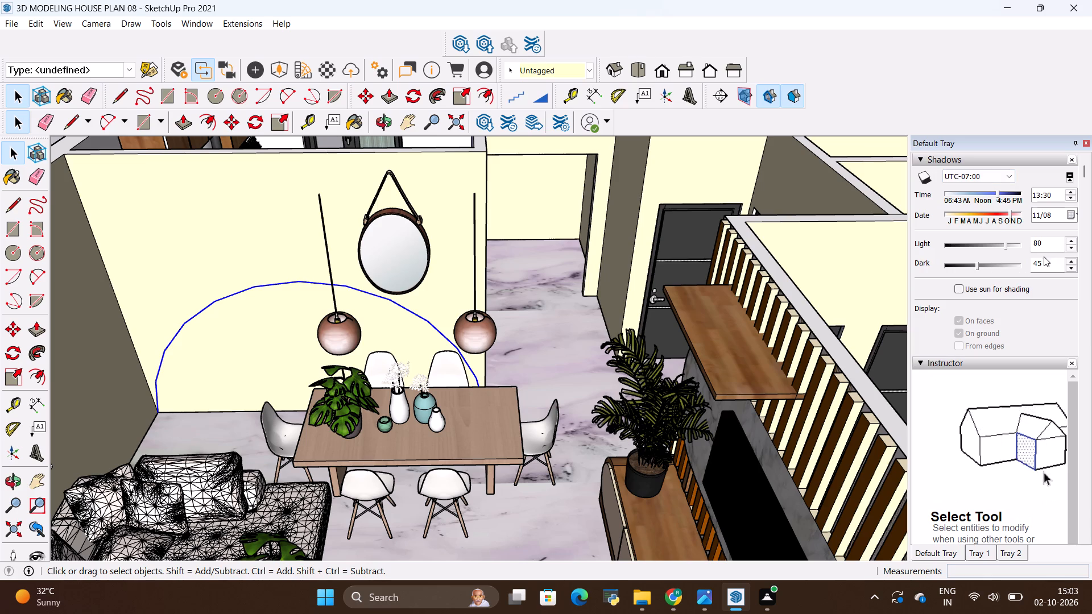
{"action": "scroll", "coordinate": [960, 317], "scroll_direction": "down", "scroll_amount": 14}
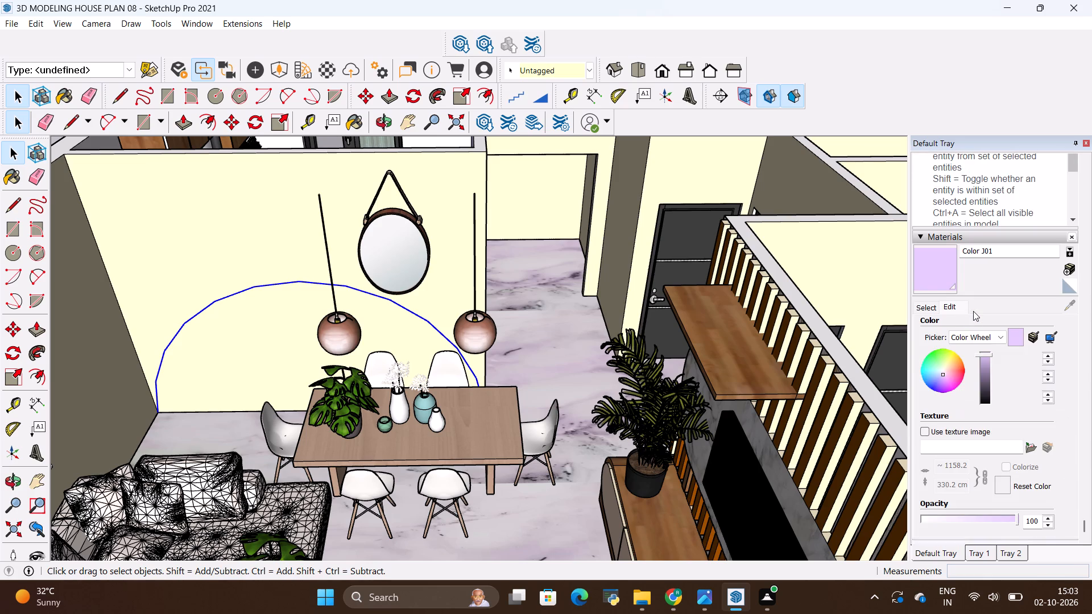
{"action": "left_click", "coordinate": [912, 84]}
{"action": "scroll", "coordinate": [982, 202], "scroll_direction": "up", "scroll_amount": 16}
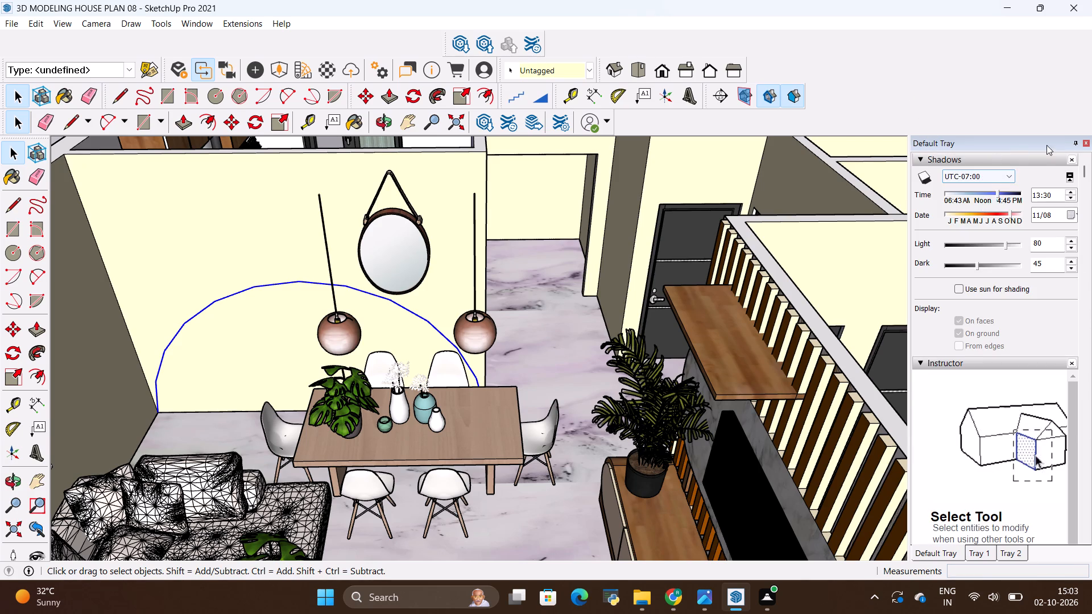
{"action": "left_click", "coordinate": [978, 97]}
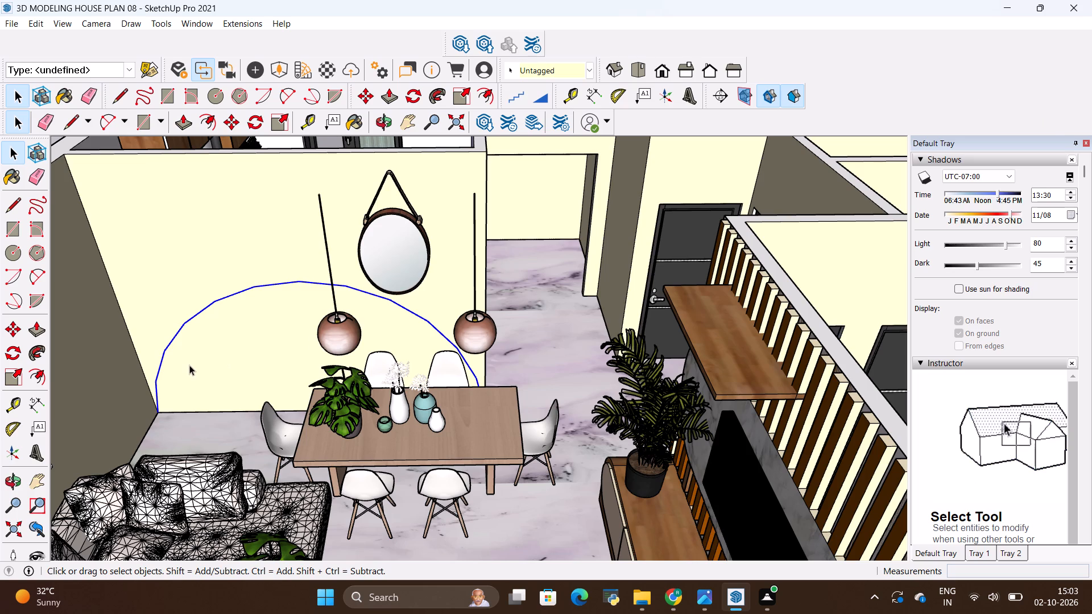
Reselect the arc on the dining wall and look through the Colors materials, tool instructions and shadow settings for options for it.
{"action": "scroll", "coordinate": [123, 341], "scroll_direction": "up", "scroll_amount": 4}
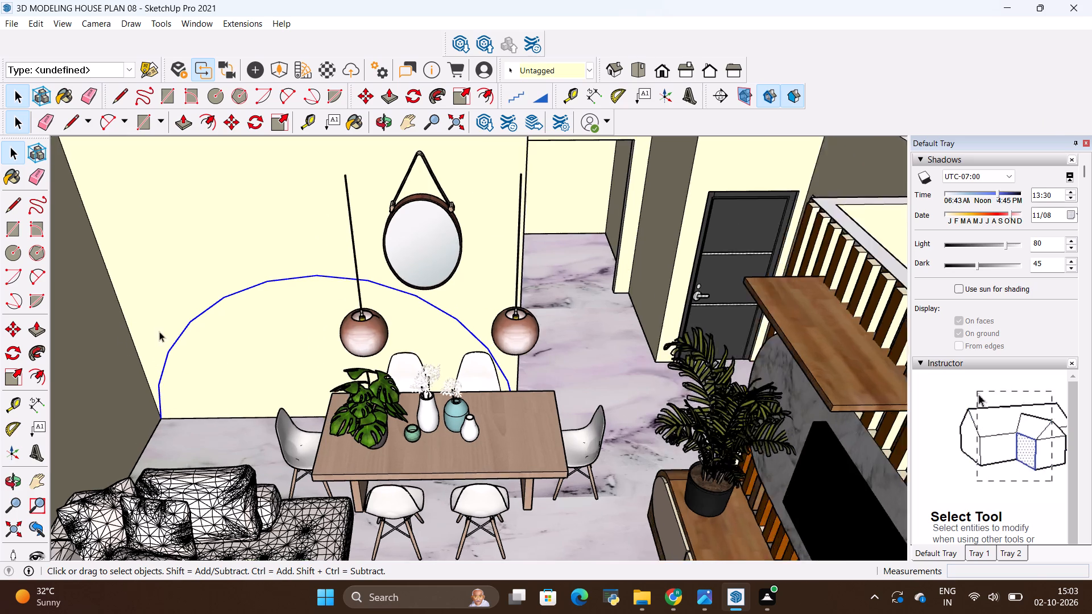
{"action": "scroll", "coordinate": [159, 331], "scroll_direction": "up", "scroll_amount": 1}
{"action": "key", "text": "space"}
{"action": "left_click", "coordinate": [185, 298]}
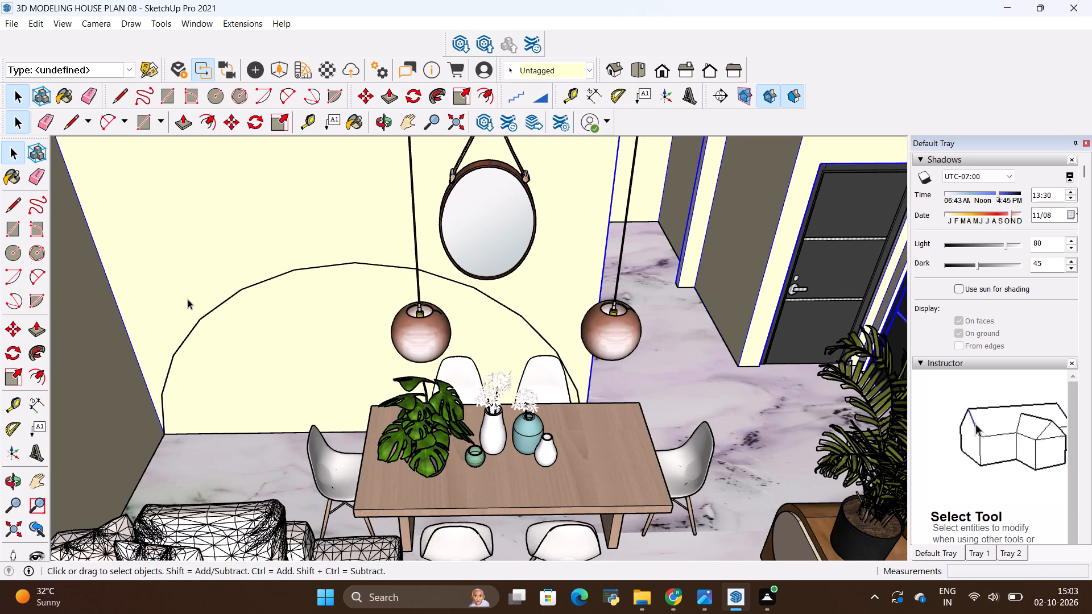
{"action": "left_click", "coordinate": [209, 310]}
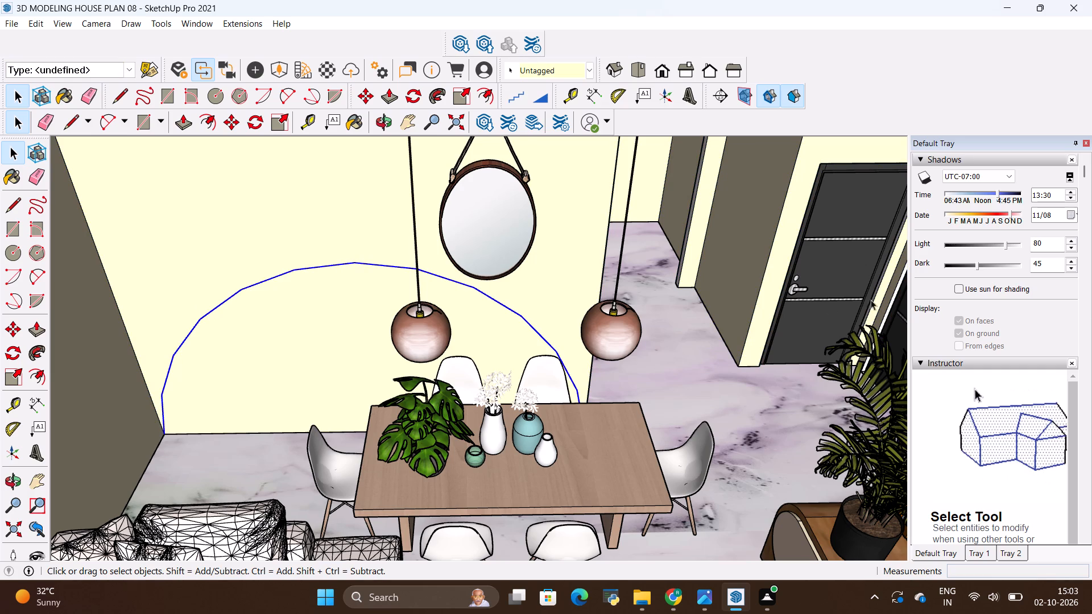
{"action": "scroll", "coordinate": [1089, 301], "scroll_direction": "down", "scroll_amount": 4}
{"action": "scroll", "coordinate": [1060, 353], "scroll_direction": "down", "scroll_amount": 8}
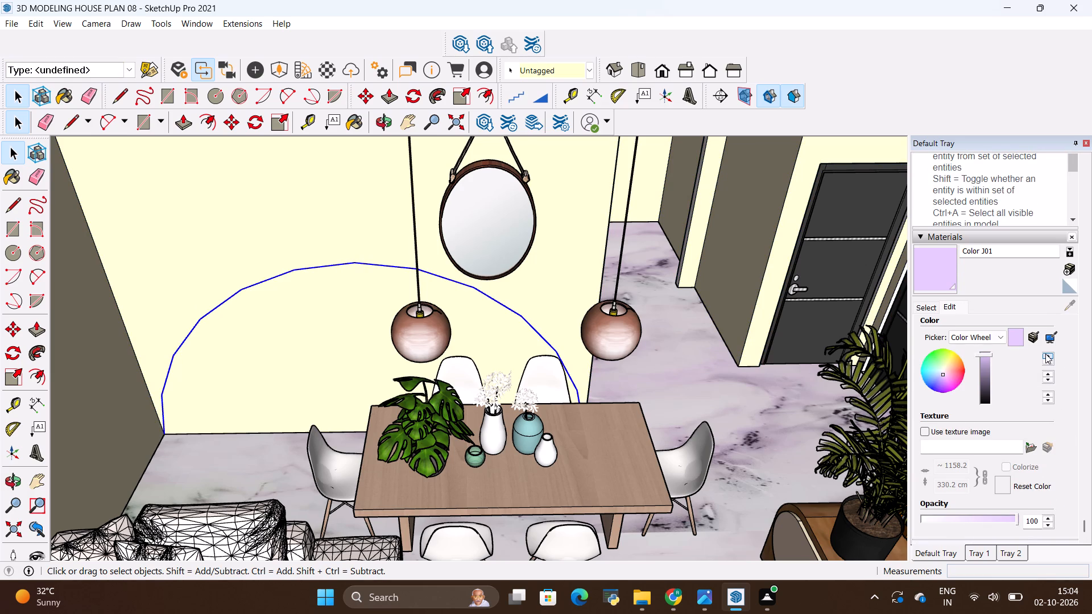
{"action": "left_click", "coordinate": [922, 310]}
{"action": "scroll", "coordinate": [1011, 310], "scroll_direction": "down", "scroll_amount": 4}
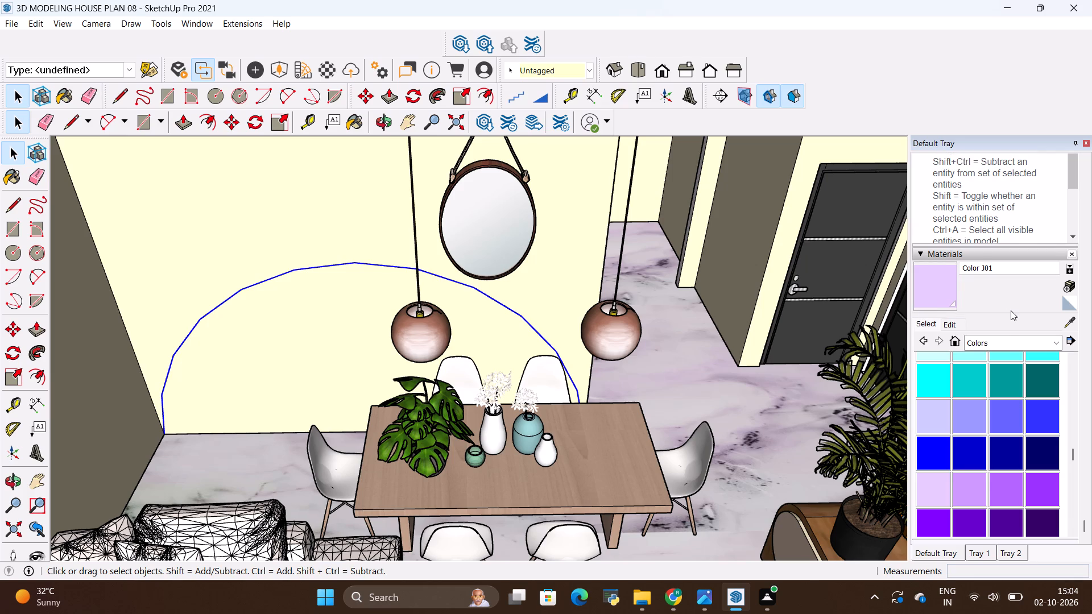
{"action": "scroll", "coordinate": [1011, 310], "scroll_direction": "up", "scroll_amount": 3}
{"action": "scroll", "coordinate": [1091, 310], "scroll_direction": "down", "scroll_amount": 3}
{"action": "scroll", "coordinate": [1081, 433], "scroll_direction": "up", "scroll_amount": 2}
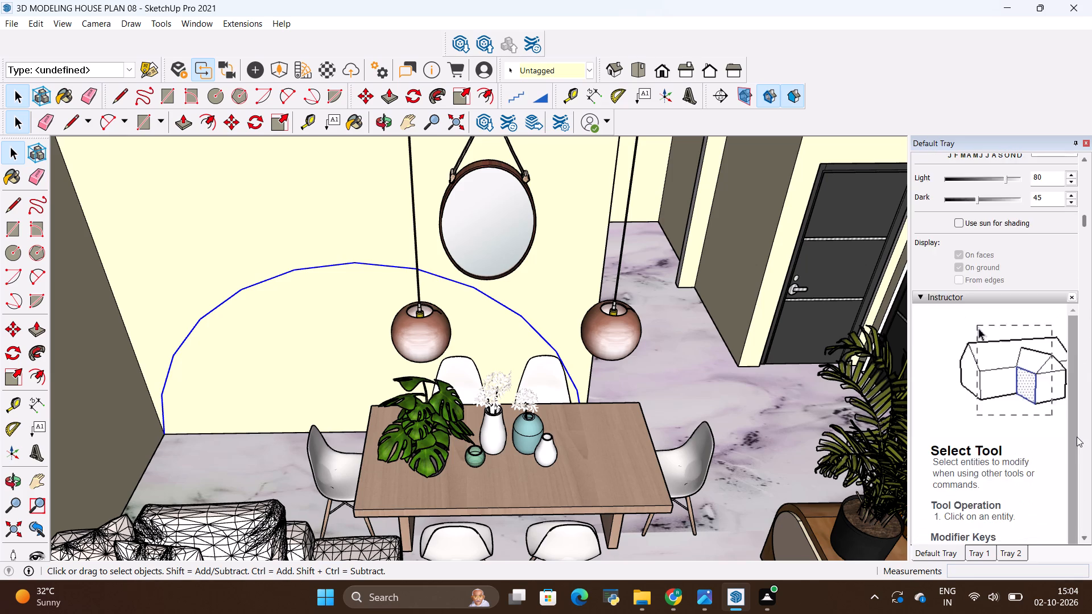
{"action": "scroll", "coordinate": [1077, 437], "scroll_direction": "up", "scroll_amount": 2}
{"action": "scroll", "coordinate": [1076, 432], "scroll_direction": "down", "scroll_amount": 9}
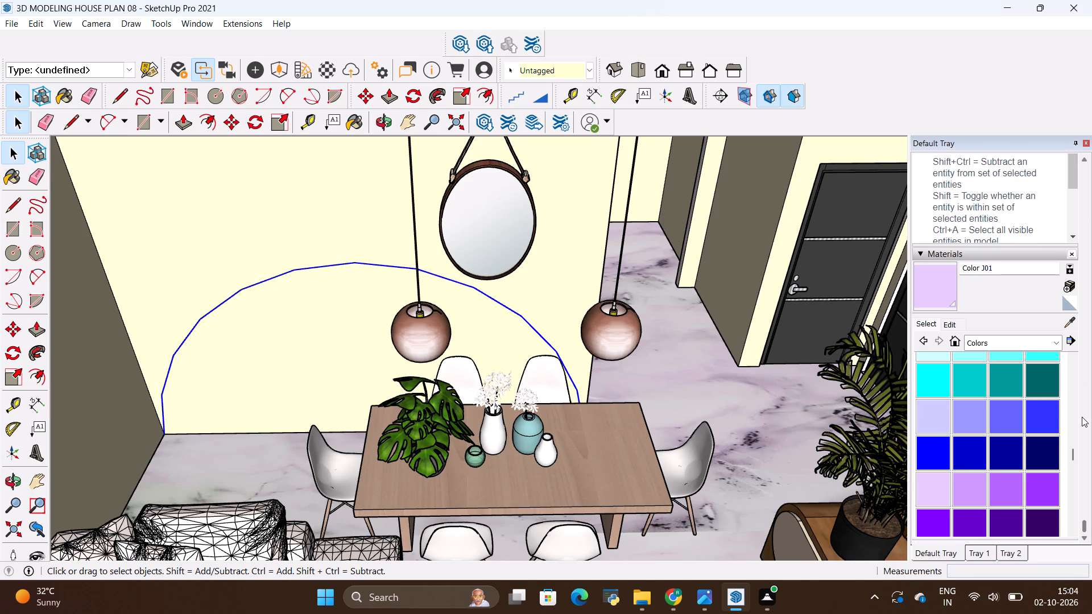
{"action": "scroll", "coordinate": [1082, 417], "scroll_direction": "down", "scroll_amount": 4}
{"action": "scroll", "coordinate": [1082, 416], "scroll_direction": "up", "scroll_amount": 9}
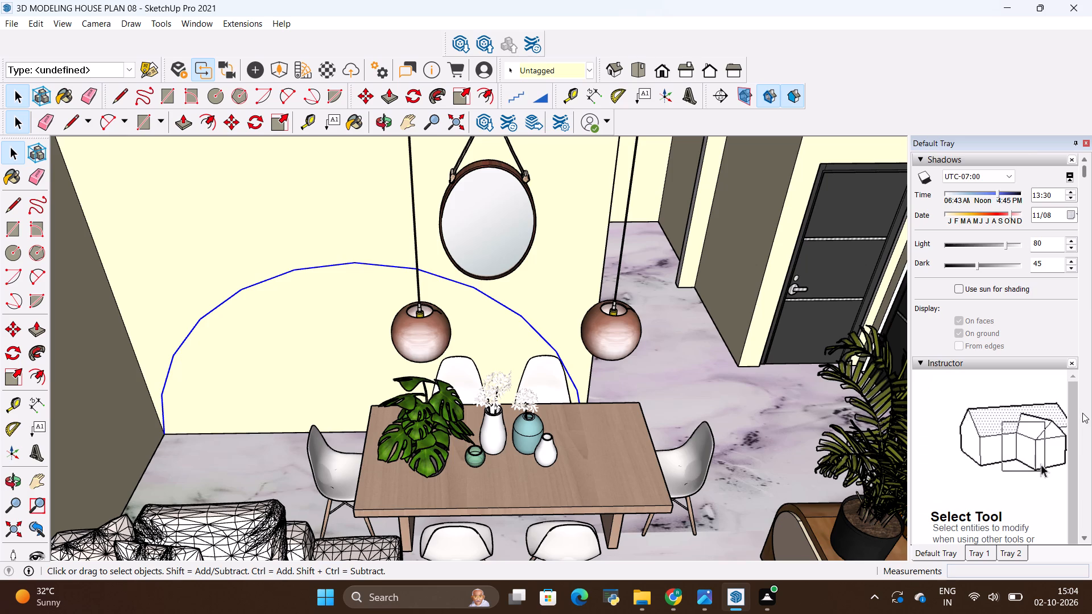
{"action": "scroll", "coordinate": [1082, 413], "scroll_direction": "up", "scroll_amount": 4}
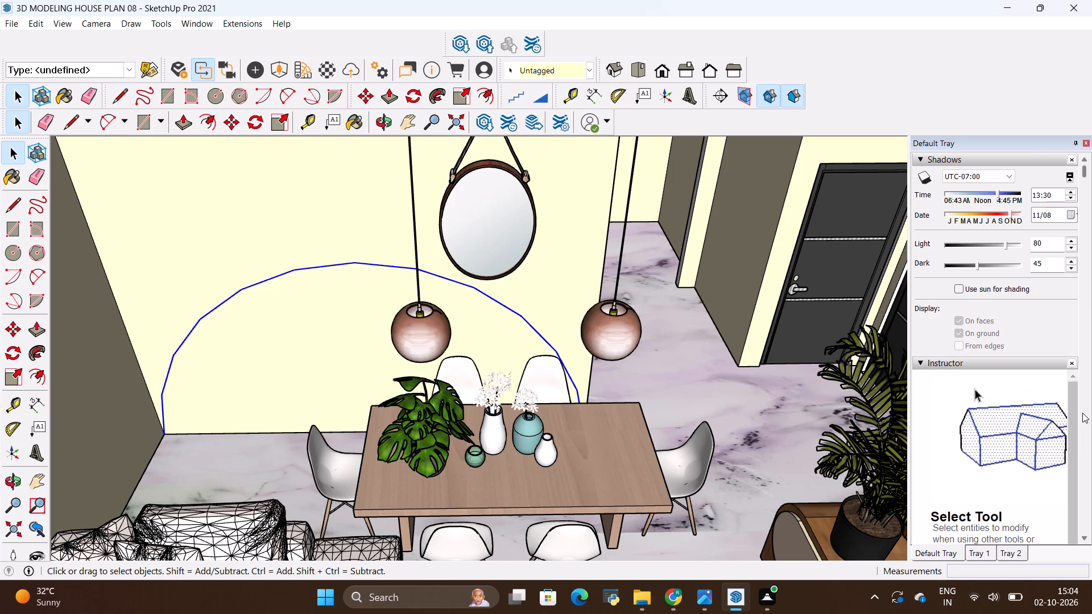
{"action": "scroll", "coordinate": [770, 404], "scroll_direction": "down", "scroll_amount": 3}
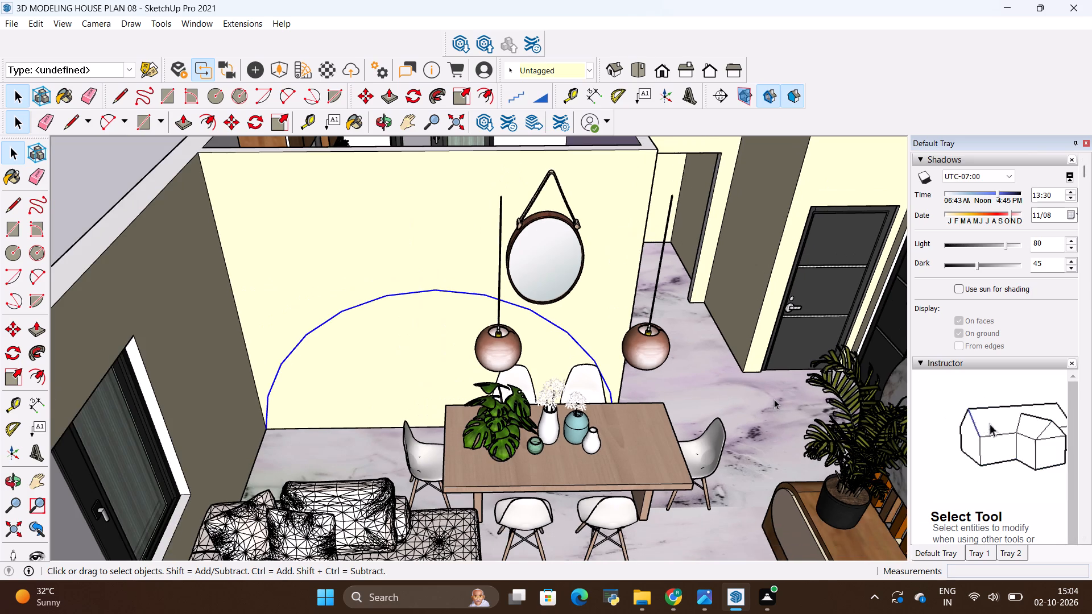
Soften the arc on the dining wall and check its available edit options again.
{"action": "right_click", "coordinate": [441, 291]}
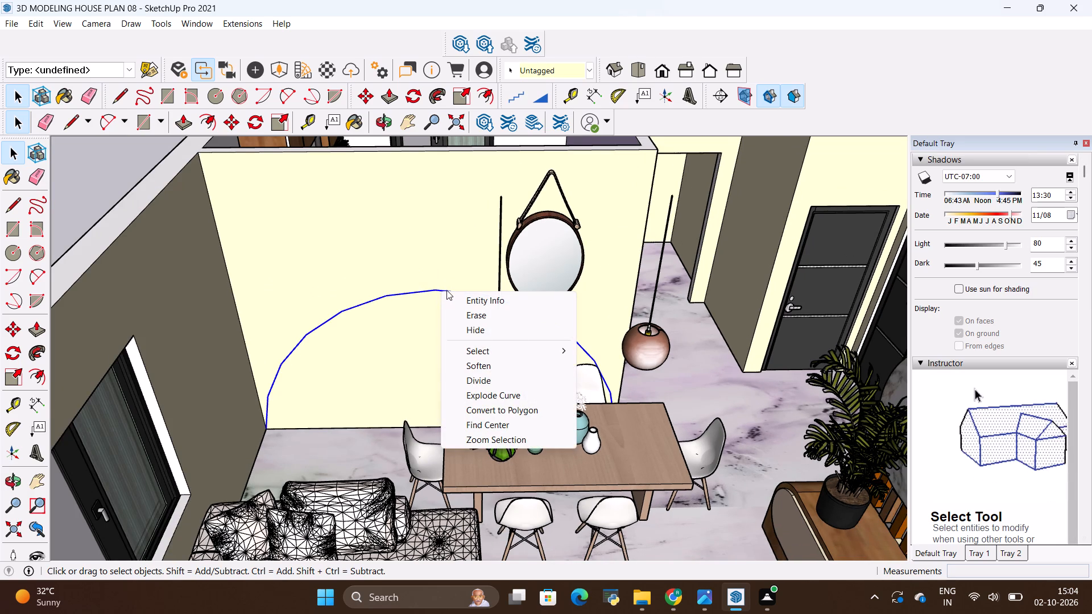
{"action": "left_click", "coordinate": [478, 363]}
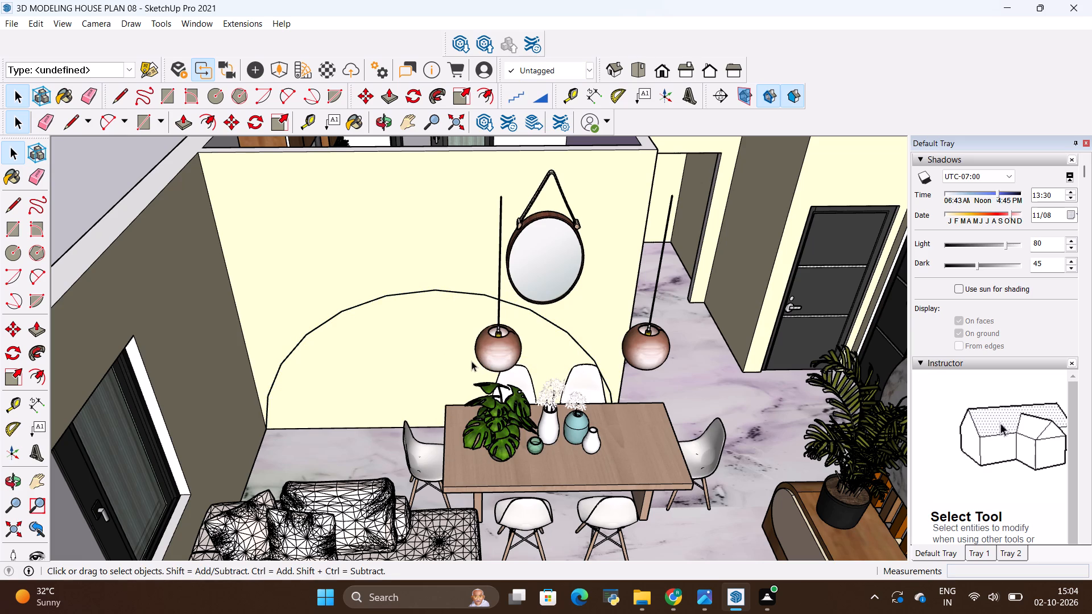
{"action": "left_click", "coordinate": [352, 306]}
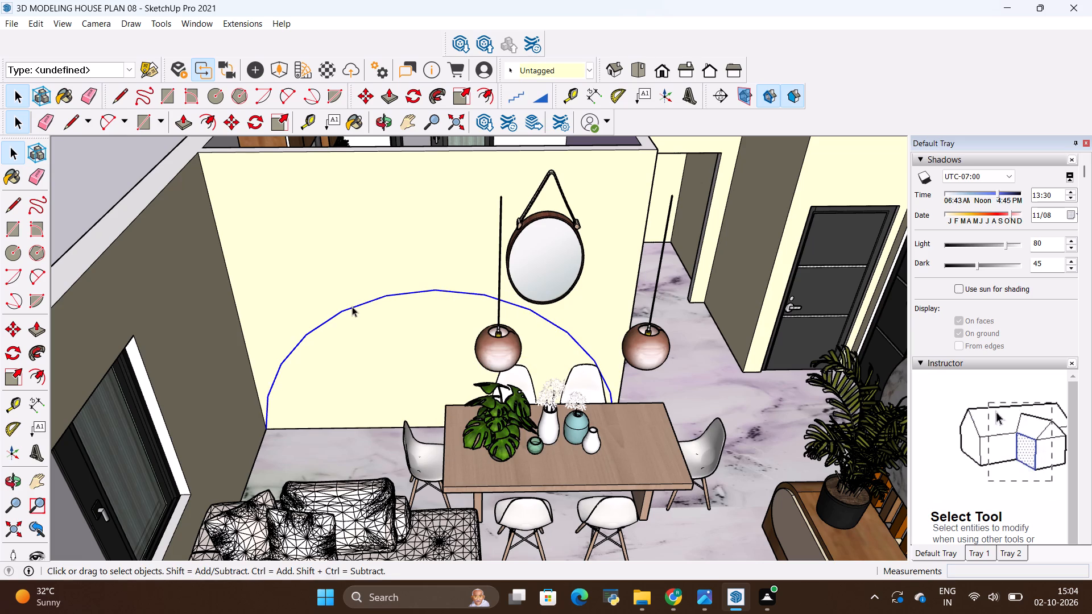
{"action": "right_click", "coordinate": [352, 306]}
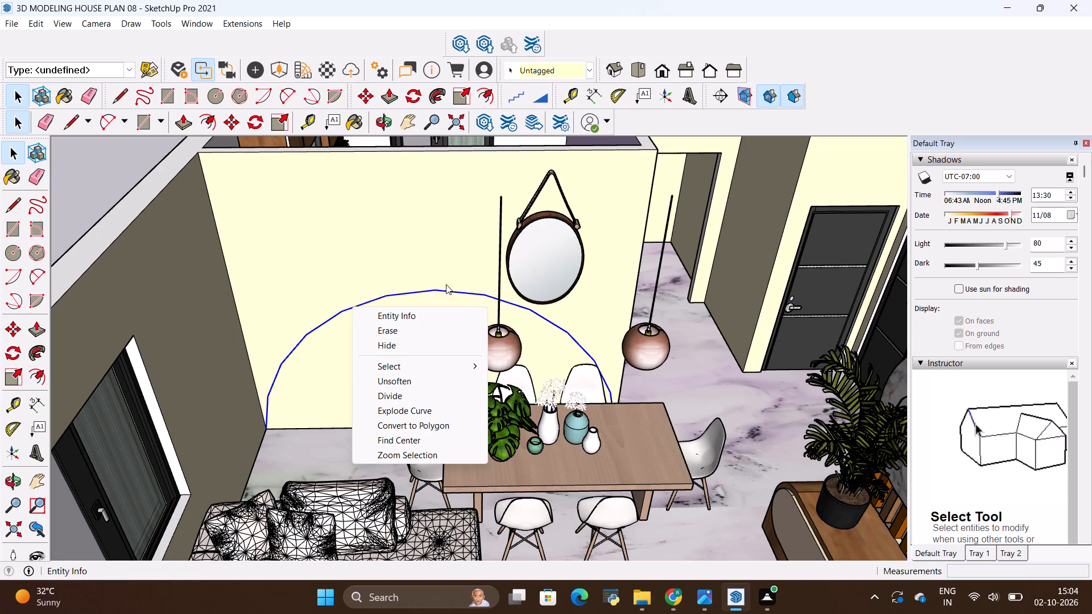
{"action": "scroll", "coordinate": [1016, 251], "scroll_direction": "up", "scroll_amount": 2}
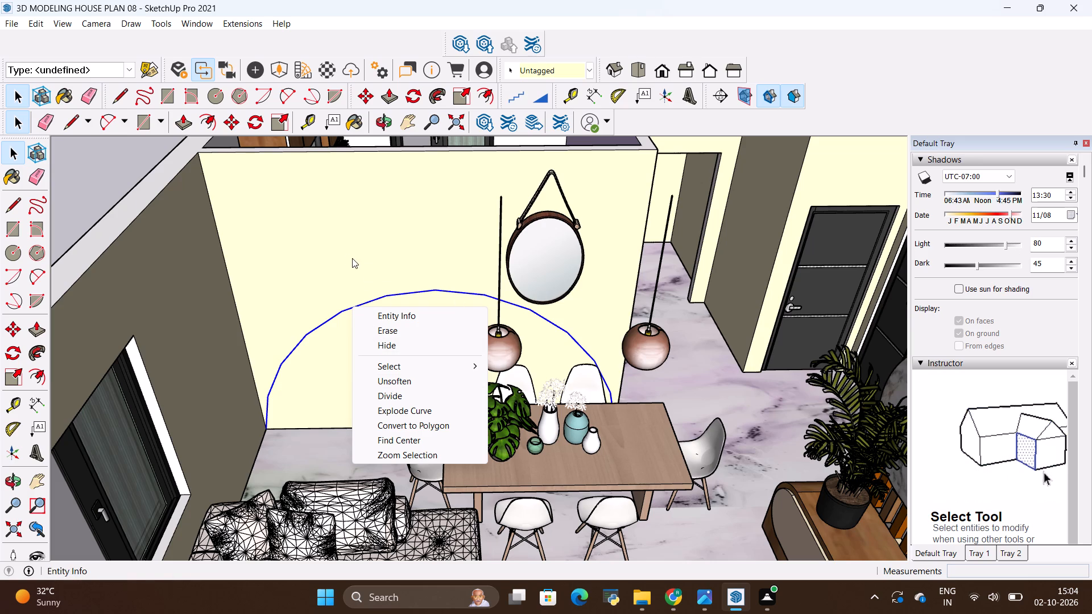
{"action": "key", "text": "space"}
{"action": "left_click", "coordinate": [346, 254]}
Inspect the arc on the dining wall up close and the wall's full extent from corner to corner.
{"action": "scroll", "coordinate": [348, 286], "scroll_direction": "up", "scroll_amount": 8}
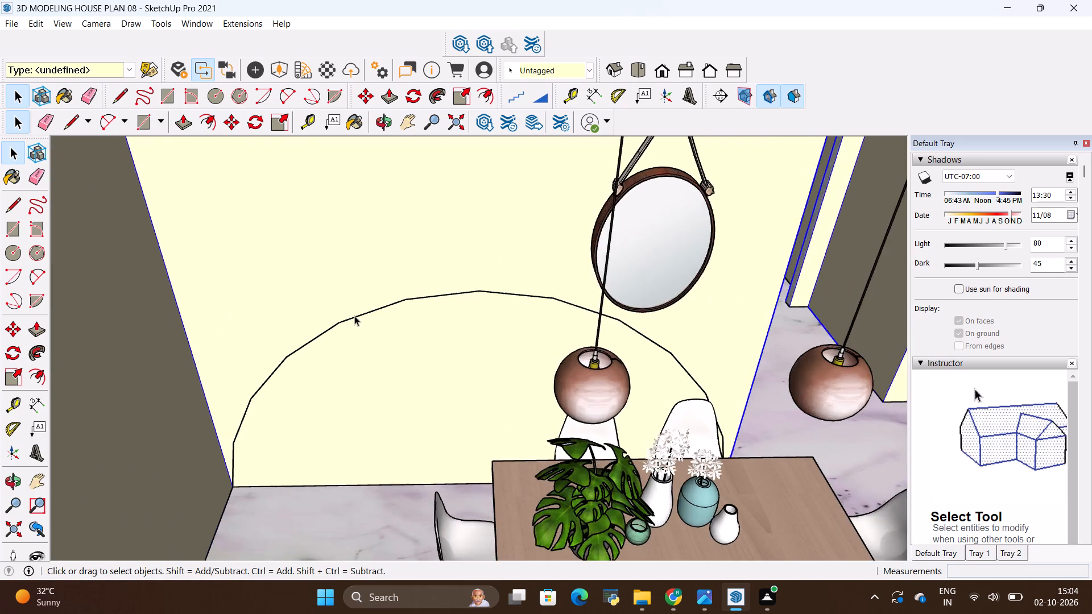
{"action": "scroll", "coordinate": [354, 316], "scroll_direction": "up", "scroll_amount": 4}
{"action": "scroll", "coordinate": [356, 316], "scroll_direction": "down", "scroll_amount": 4}
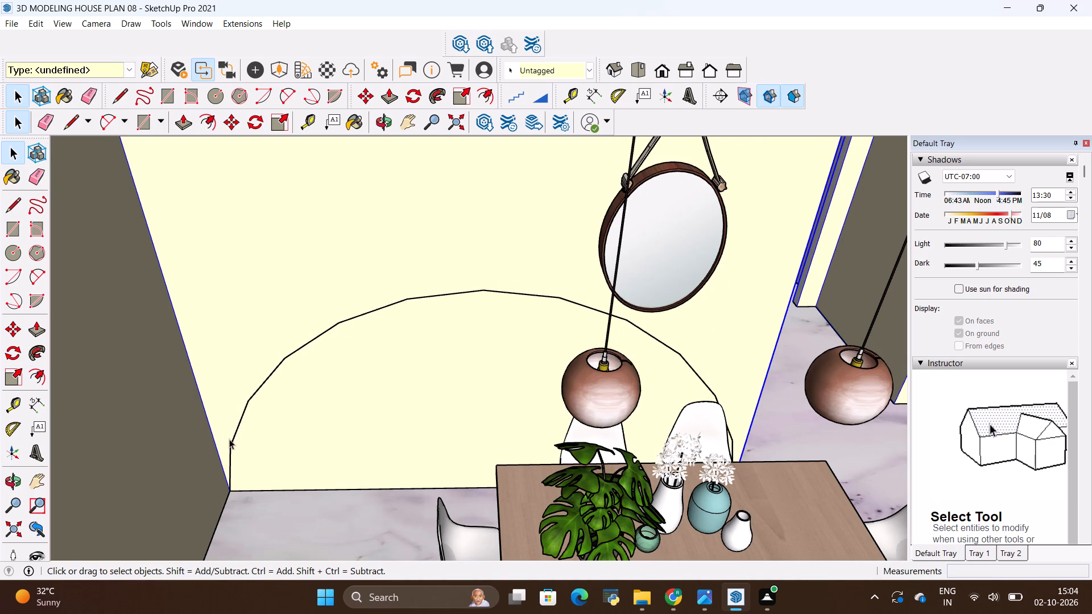
{"action": "scroll", "coordinate": [296, 421], "scroll_direction": "down", "scroll_amount": 6}
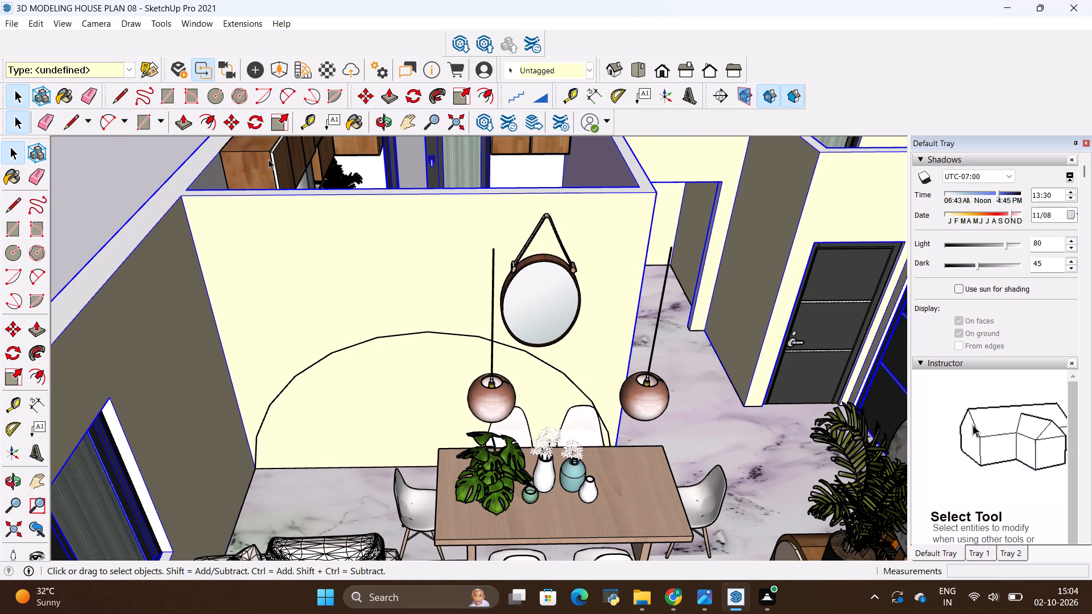
{"action": "scroll", "coordinate": [216, 298], "scroll_direction": "up", "scroll_amount": 2}
{"action": "scroll", "coordinate": [232, 250], "scroll_direction": "down", "scroll_amount": 6}
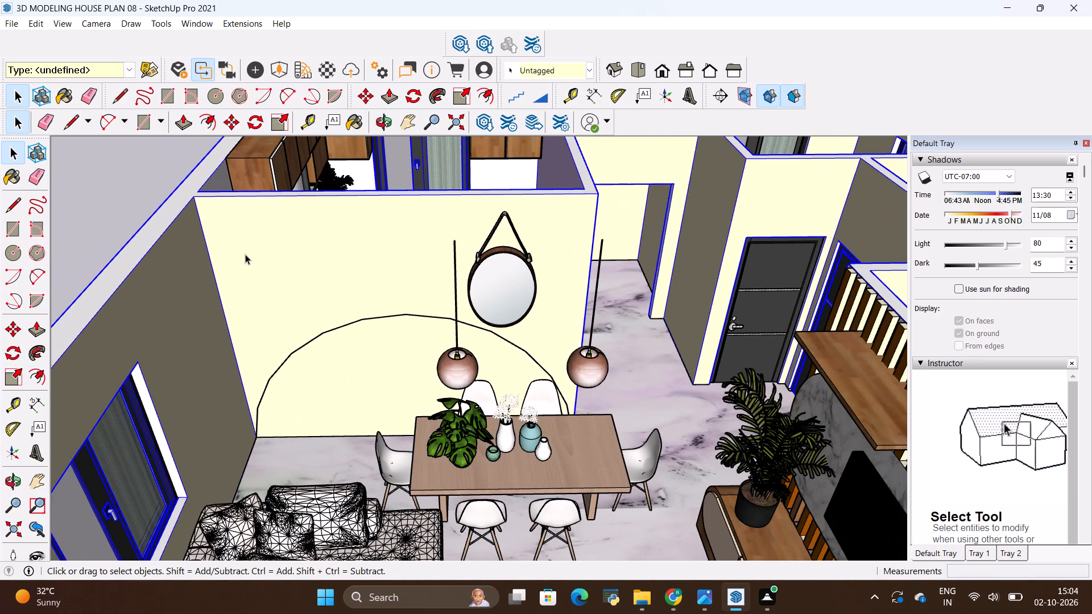
{"action": "scroll", "coordinate": [246, 254], "scroll_direction": "down", "scroll_amount": 4}
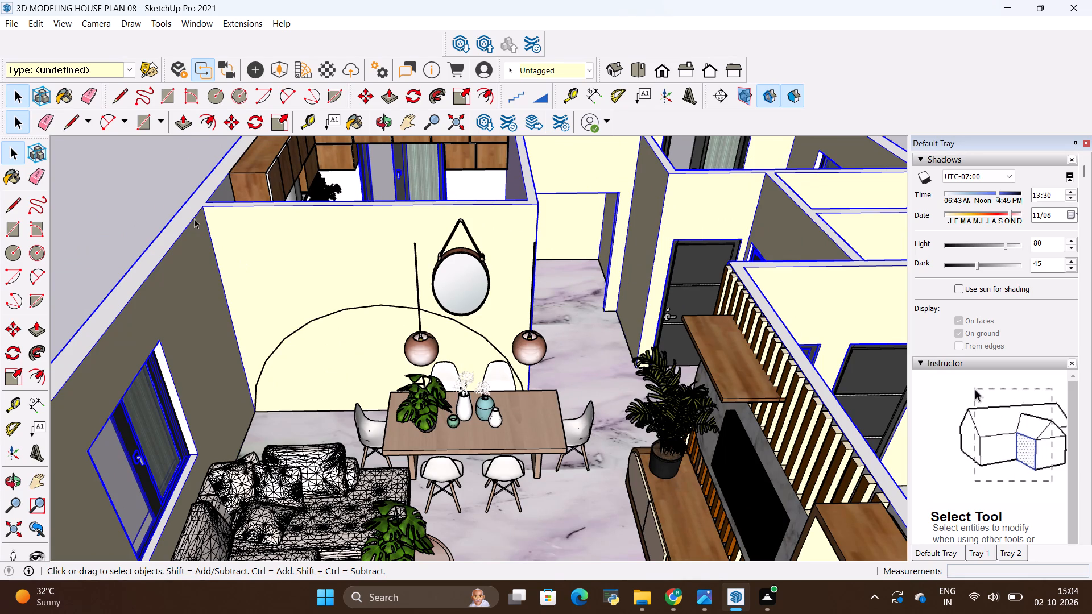
Draw a full-height rectangular strip about 10' by 4" on the dining wall, starting at the upper corner beside the window wall.
{"action": "scroll", "coordinate": [192, 215], "scroll_direction": "up", "scroll_amount": 5}
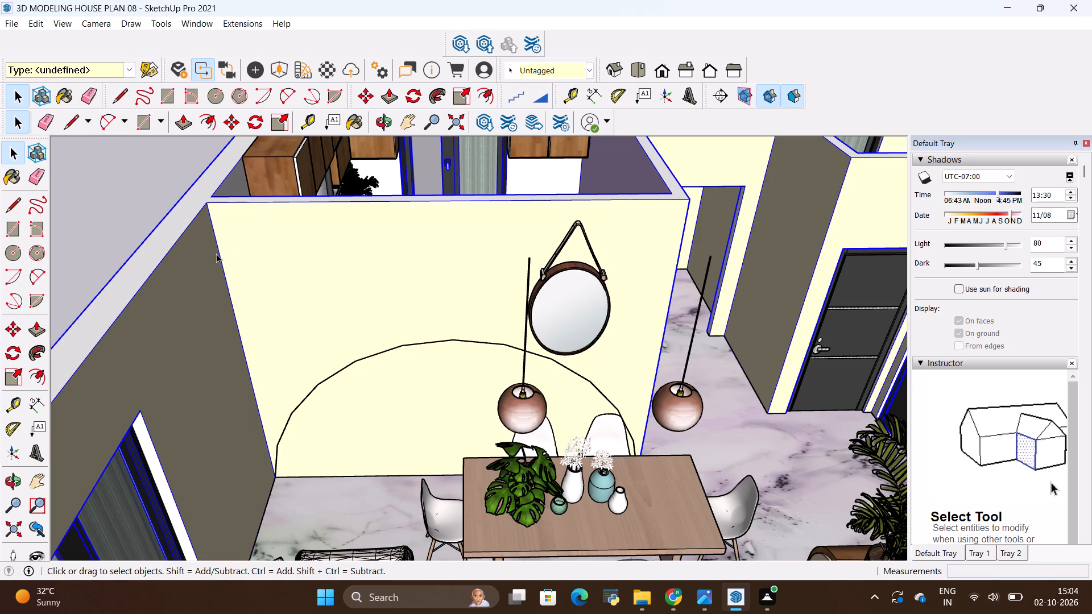
{"action": "key", "text": "r"}
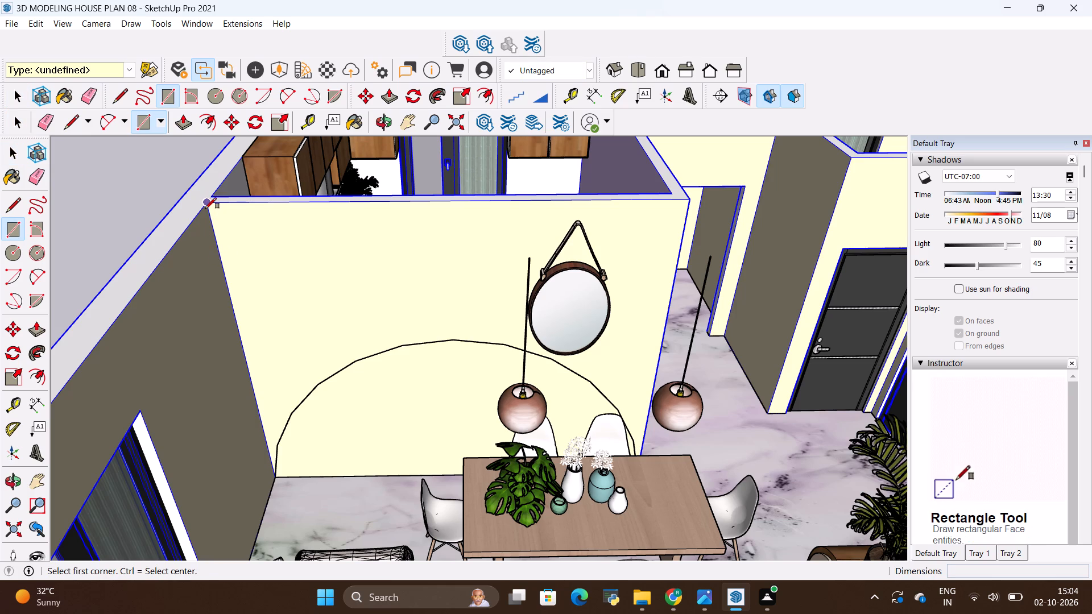
{"action": "left_click", "coordinate": [205, 209]}
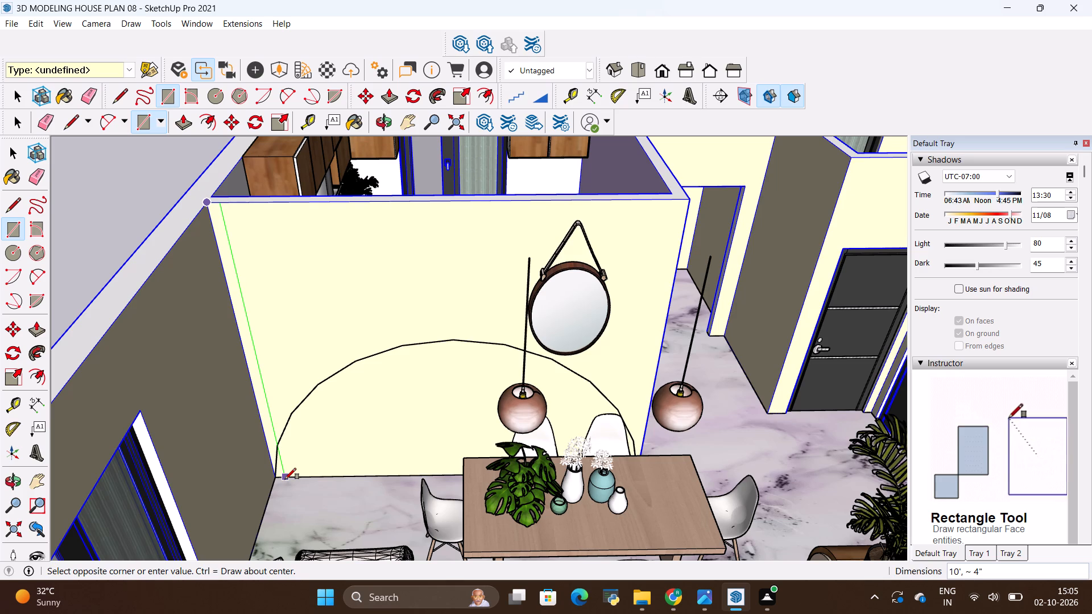
{"action": "left_click", "coordinate": [285, 479]}
{"action": "key", "text": "space"}
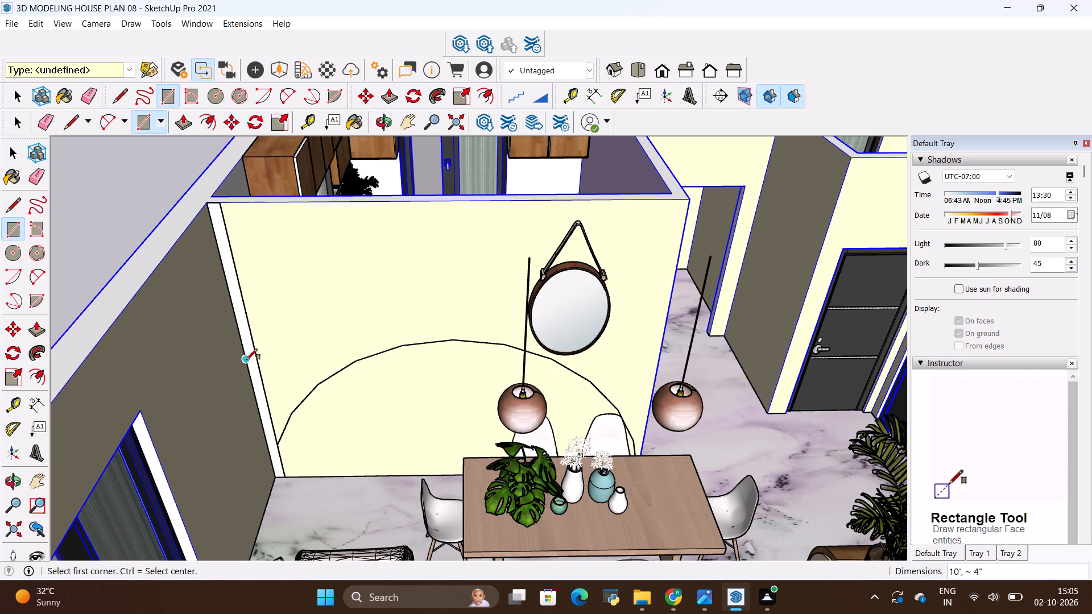
Group the face and edges of the vertical strip on the dining wall and make the group a component.
{"action": "double_click", "coordinate": [247, 346]}
{"action": "right_click", "coordinate": [247, 345]}
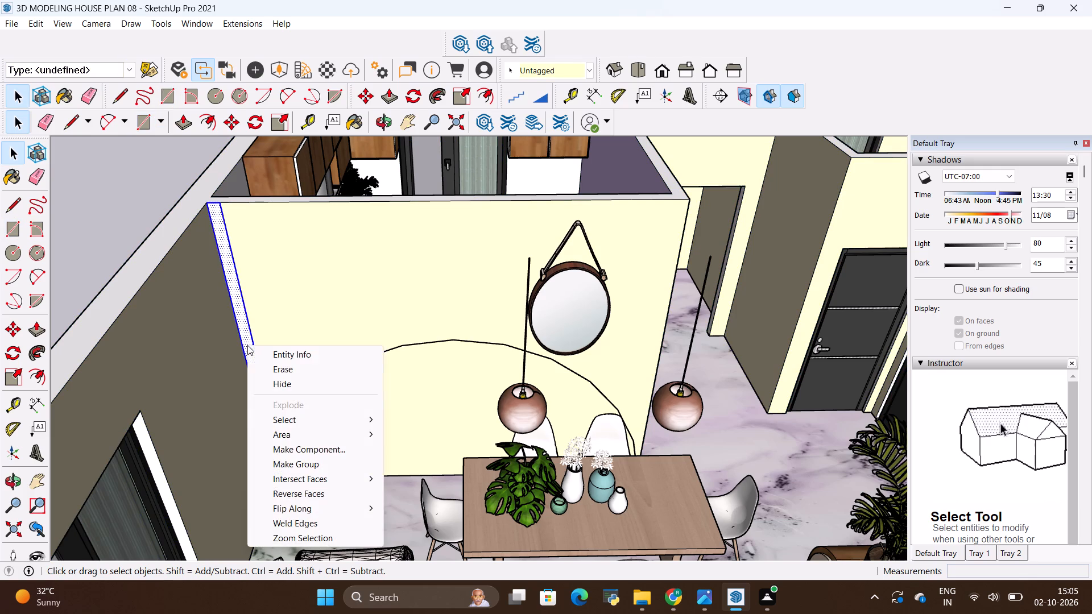
{"action": "left_click", "coordinate": [284, 462]}
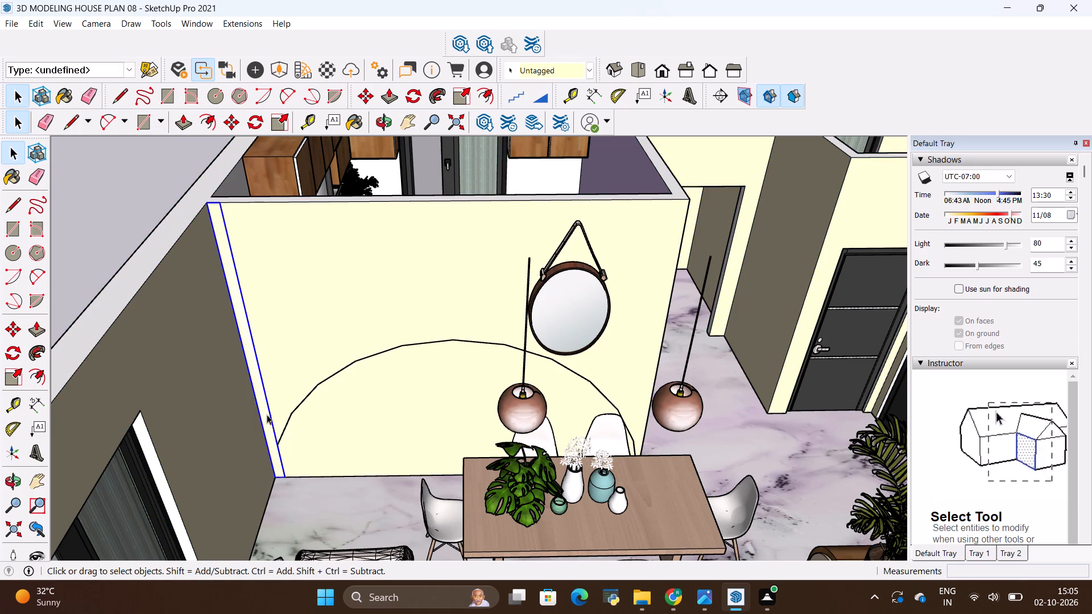
{"action": "right_click", "coordinate": [262, 413]}
{"action": "left_click", "coordinate": [297, 287]}
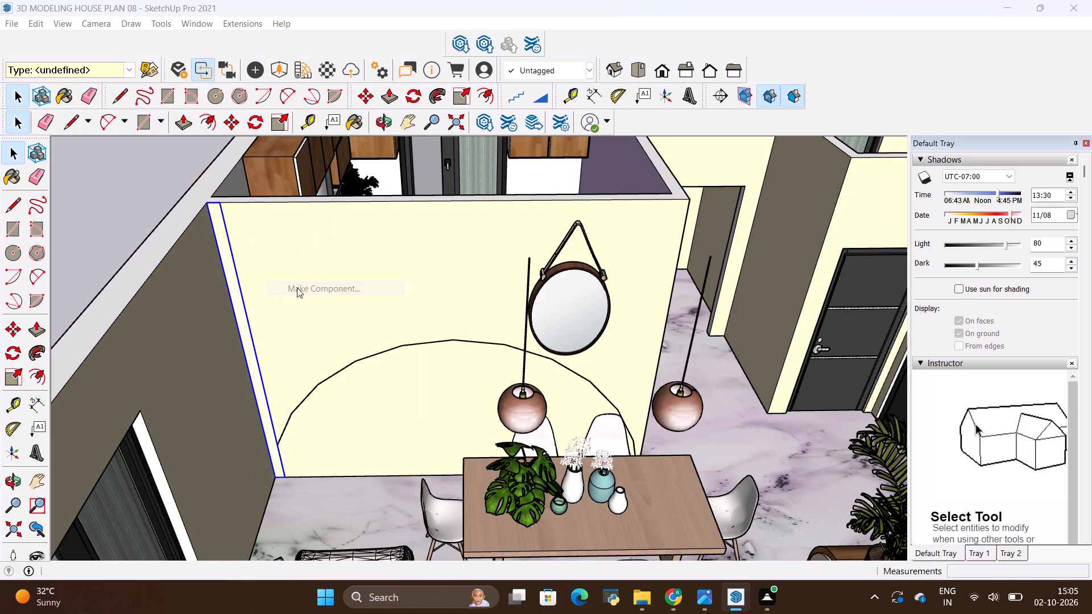
{"action": "left_click", "coordinate": [558, 438]}
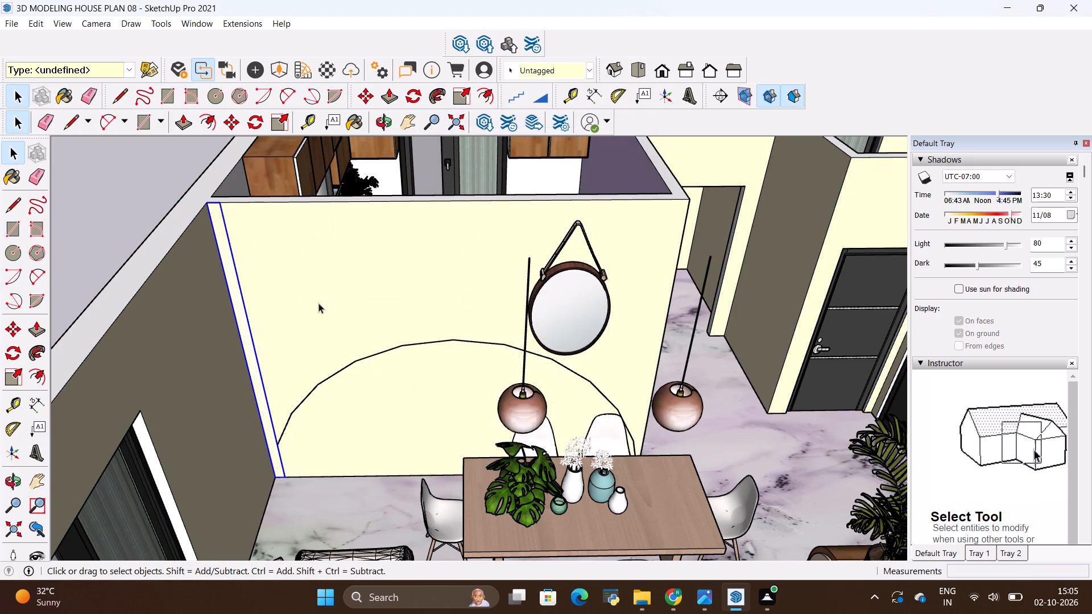
Copy the vertical strip 8" along the top edge of the dining wall from the corner.
{"action": "scroll", "coordinate": [224, 196], "scroll_direction": "up", "scroll_amount": 10}
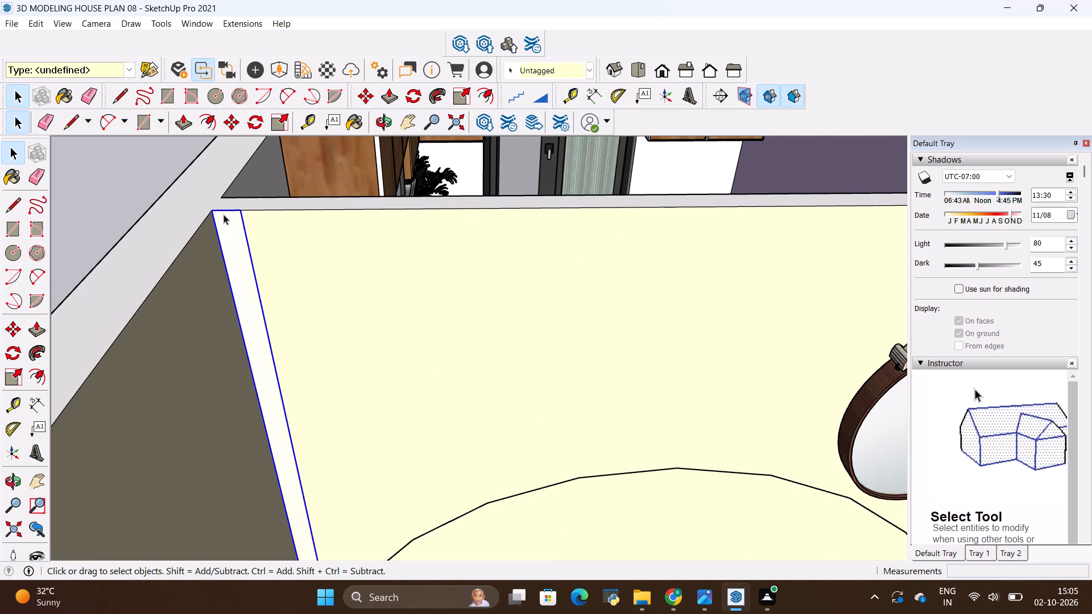
{"action": "key", "text": "m"}
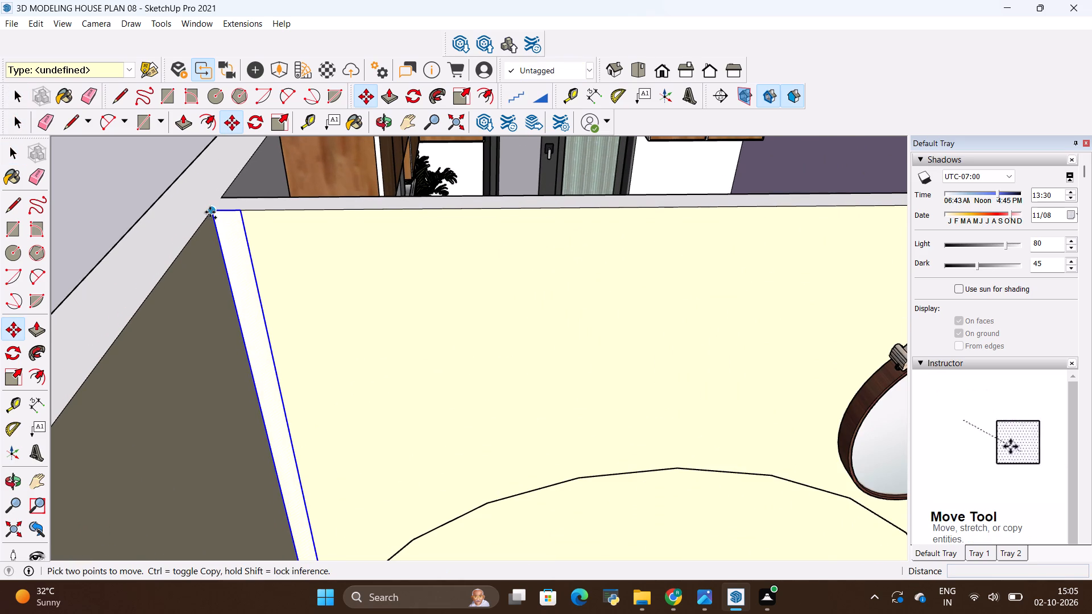
{"action": "left_click", "coordinate": [210, 209]}
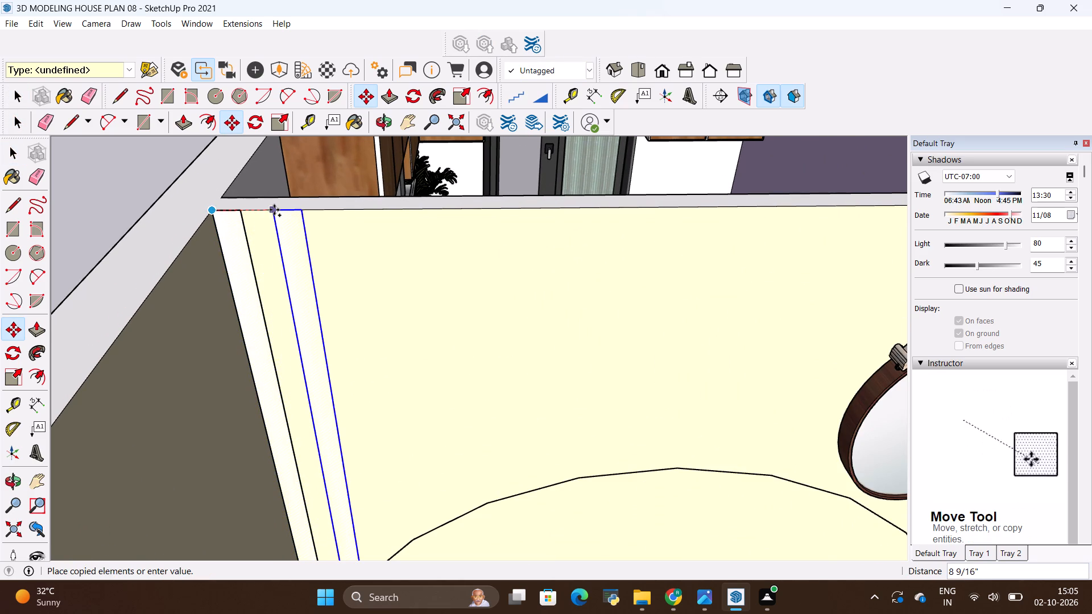
{"action": "key", "text": "BackSpace"}
{"action": "key", "text": "BackSpace"}
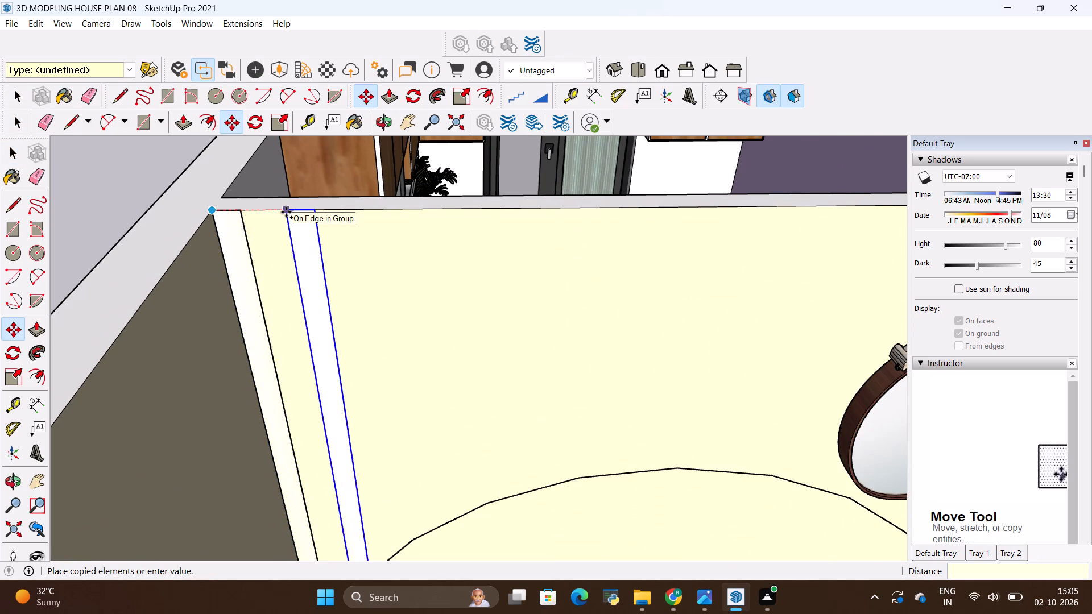
{"action": "key", "text": "8"}
{"action": "key", "text": "shift+quotedbl"}
{"action": "key", "text": "Return"}
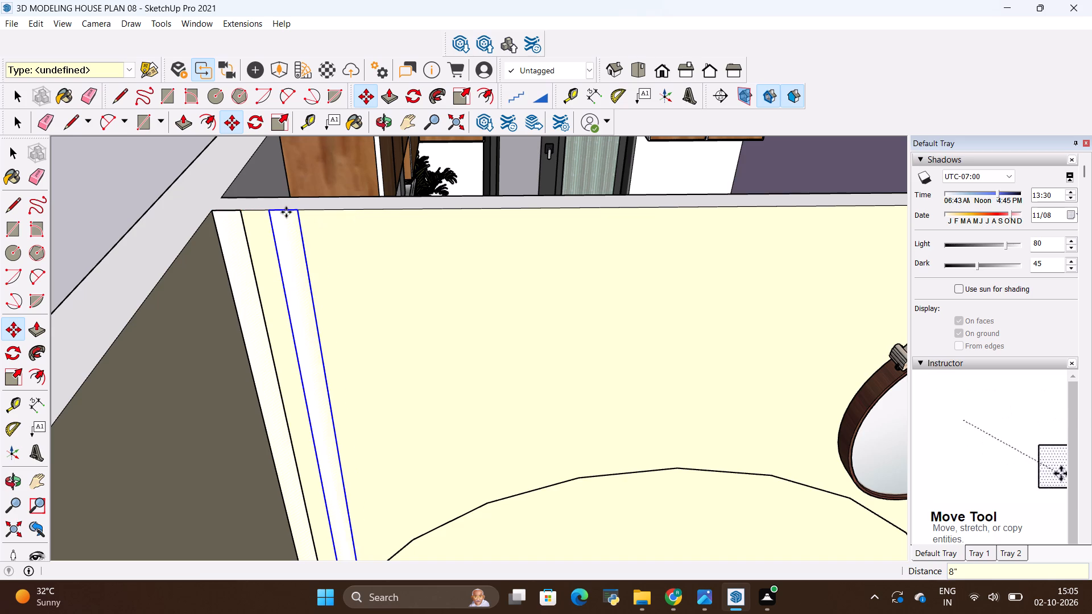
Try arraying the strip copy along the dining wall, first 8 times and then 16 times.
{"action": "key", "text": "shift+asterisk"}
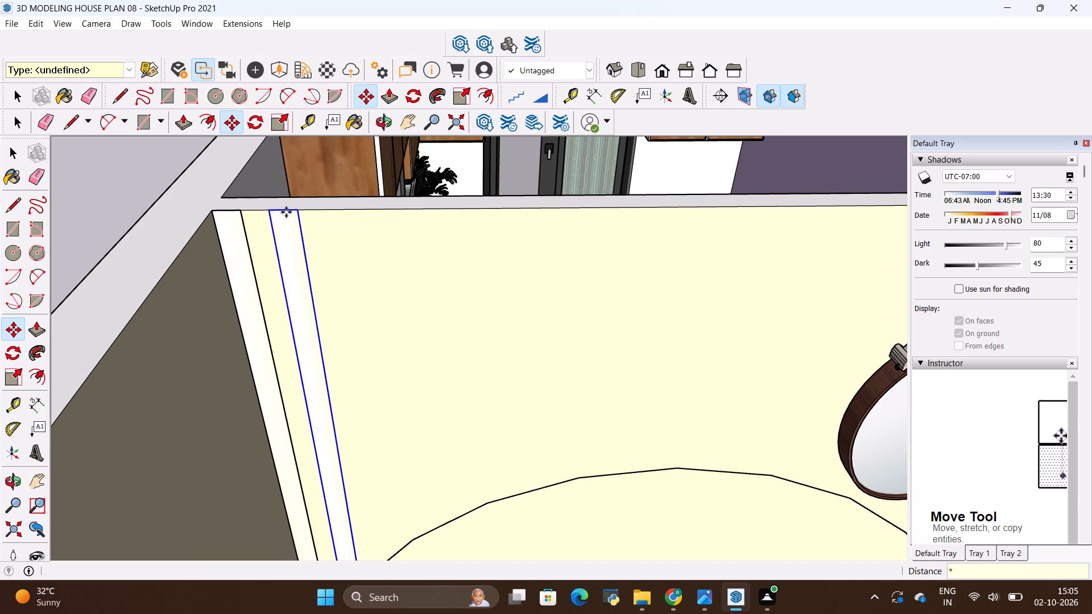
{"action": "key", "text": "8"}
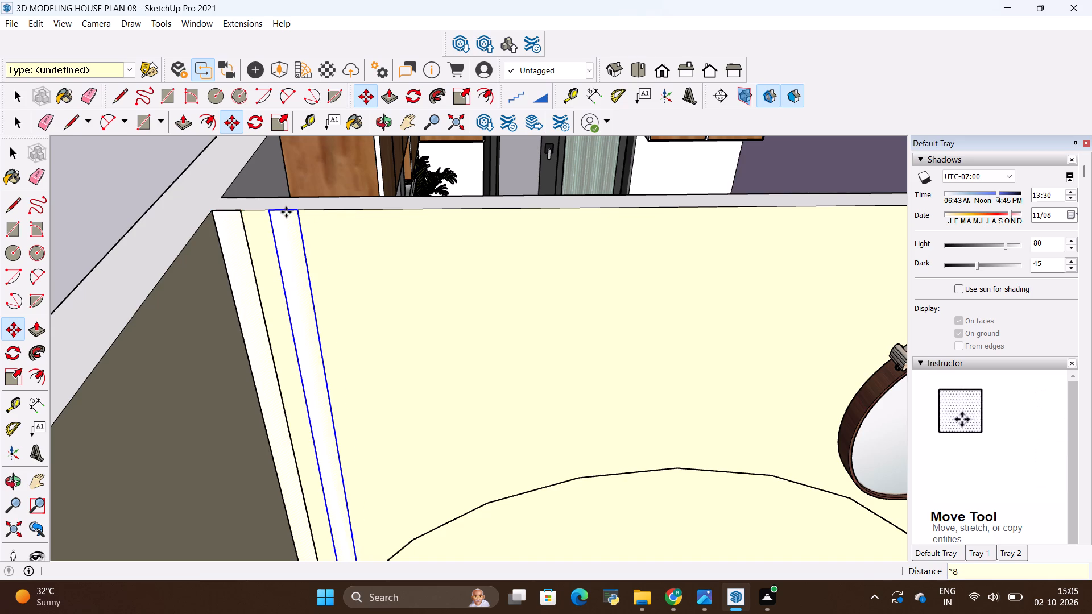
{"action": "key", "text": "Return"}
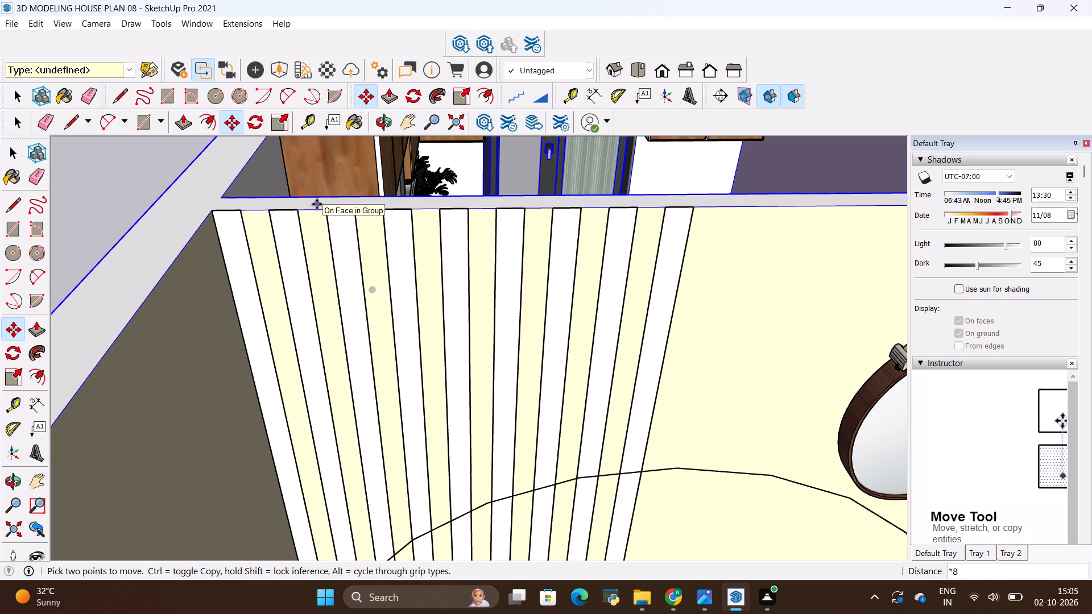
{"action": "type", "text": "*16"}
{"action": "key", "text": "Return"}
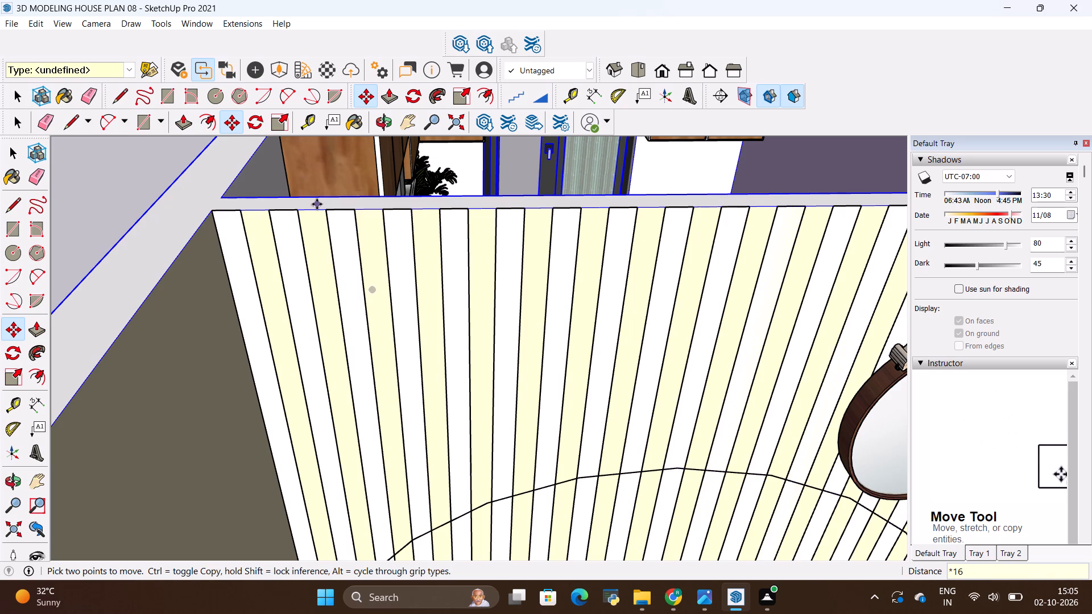
Set the strip array to 18 copies so the strips span the dining wall from corner to corner.
{"action": "scroll", "coordinate": [410, 73], "scroll_direction": "down", "scroll_amount": 4}
{"action": "scroll", "coordinate": [338, 112], "scroll_direction": "down", "scroll_amount": 4}
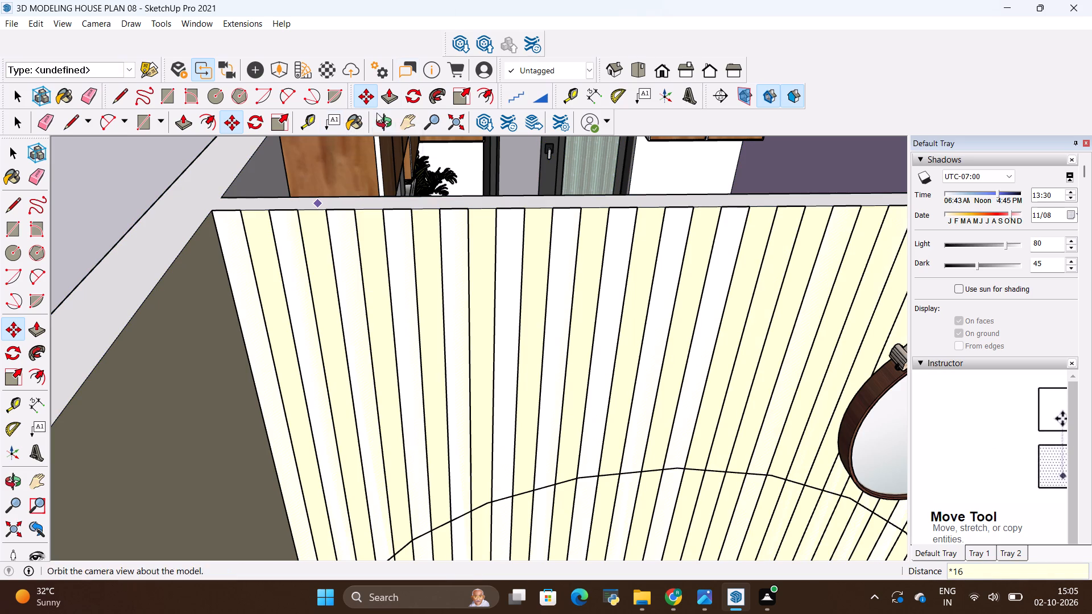
{"action": "scroll", "coordinate": [378, 110], "scroll_direction": "up", "scroll_amount": 1}
{"action": "scroll", "coordinate": [370, 77], "scroll_direction": "down", "scroll_amount": 3}
{"action": "scroll", "coordinate": [164, 1], "scroll_direction": "down", "scroll_amount": 3}
{"action": "scroll", "coordinate": [7, 29], "scroll_direction": "down", "scroll_amount": 1}
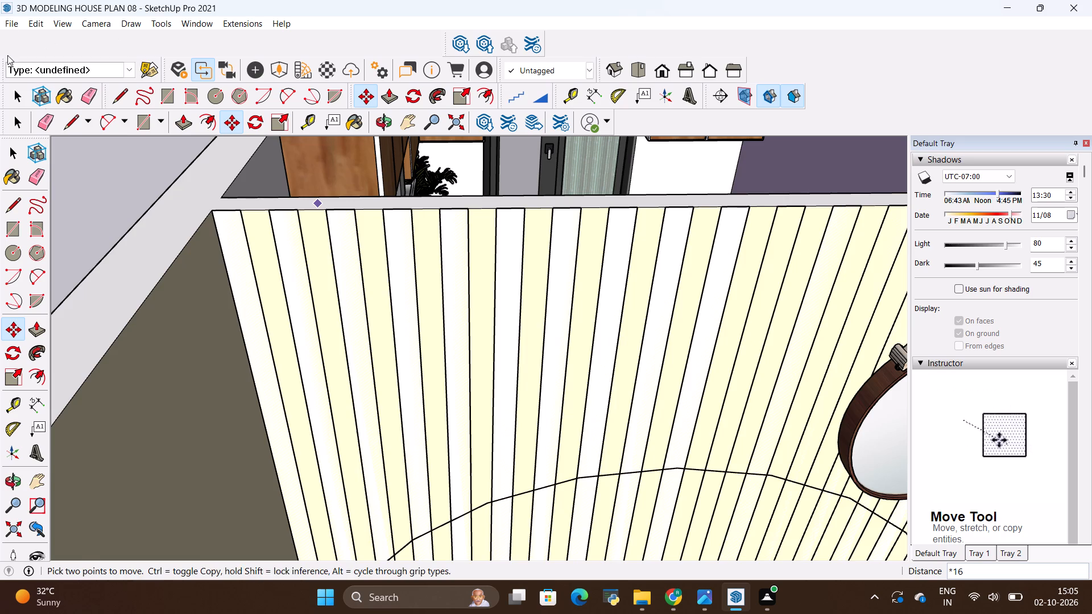
{"action": "scroll", "coordinate": [7, 55], "scroll_direction": "down", "scroll_amount": 1}
{"action": "scroll", "coordinate": [304, 237], "scroll_direction": "down", "scroll_amount": 10}
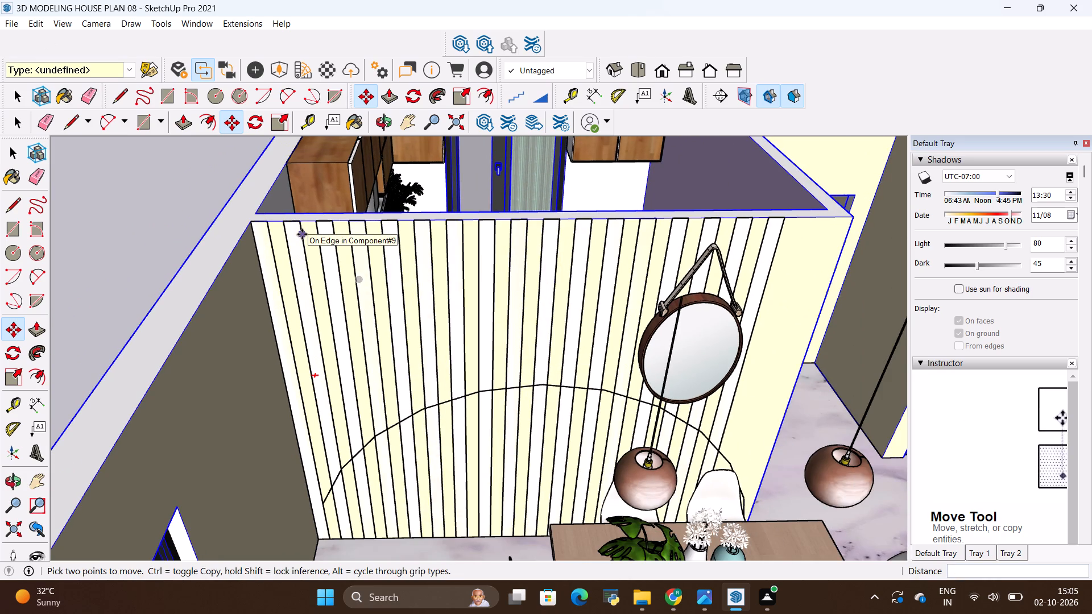
{"action": "key", "text": "shift+asterisk"}
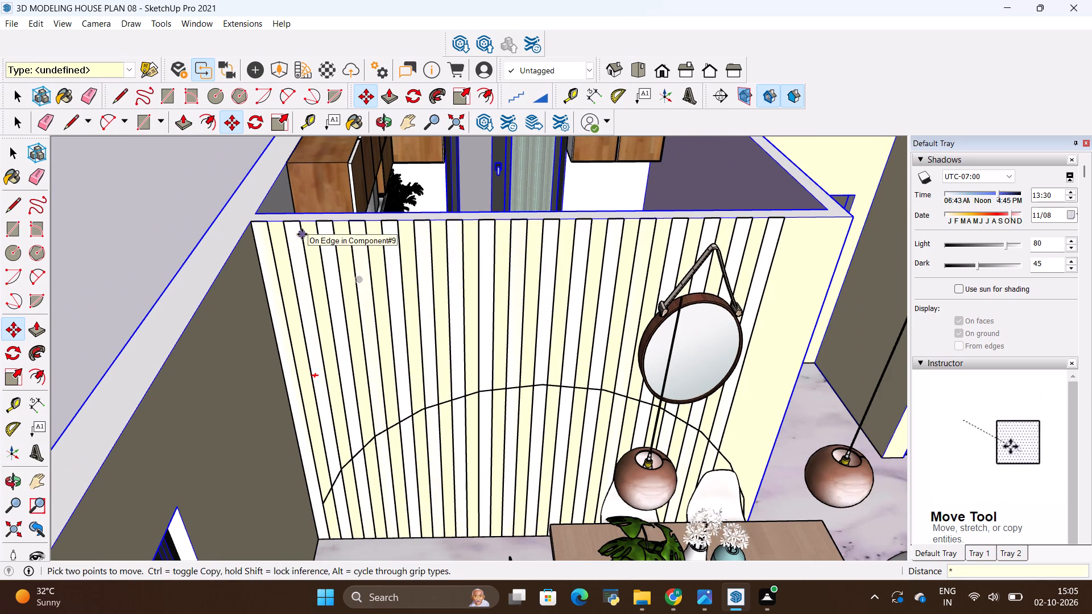
{"action": "type", "text": "18"}
{"action": "key", "text": "Return"}
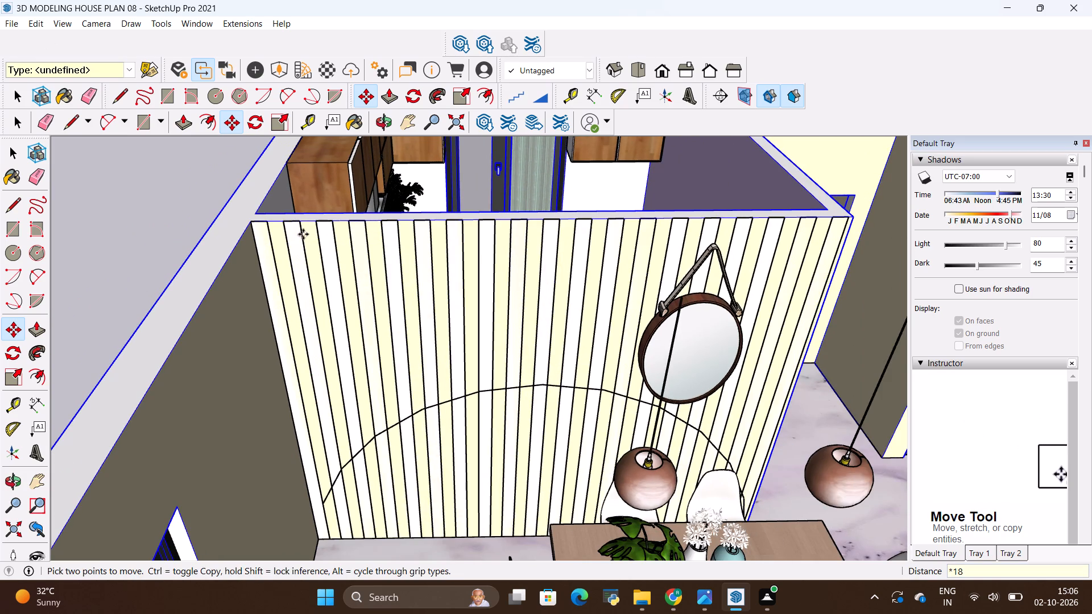
{"action": "left_click", "coordinate": [176, 219]}
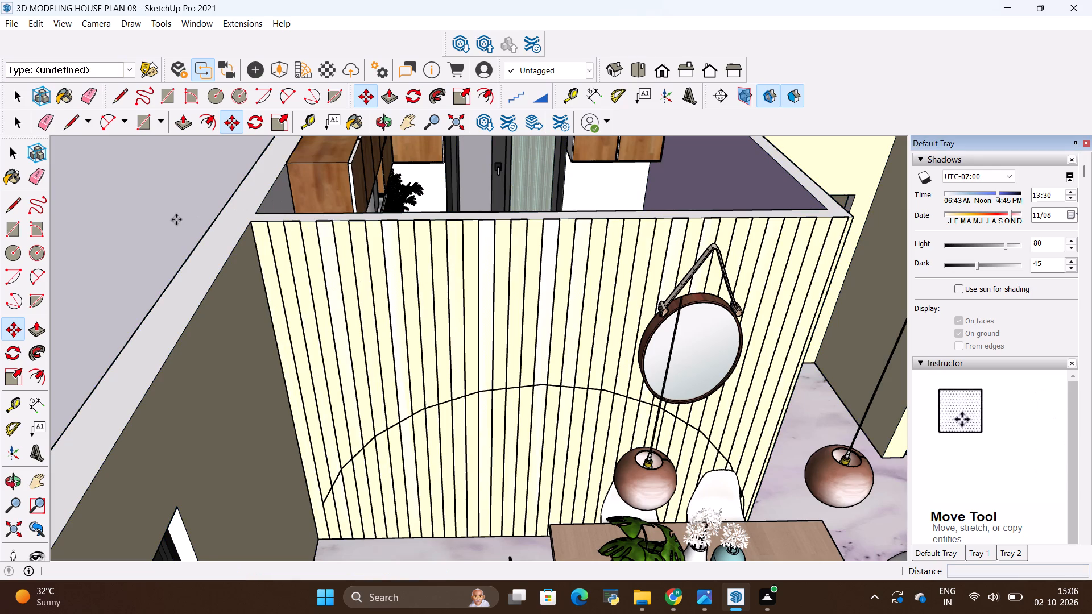
{"action": "key", "text": "space"}
{"action": "left_click", "coordinate": [167, 219]}
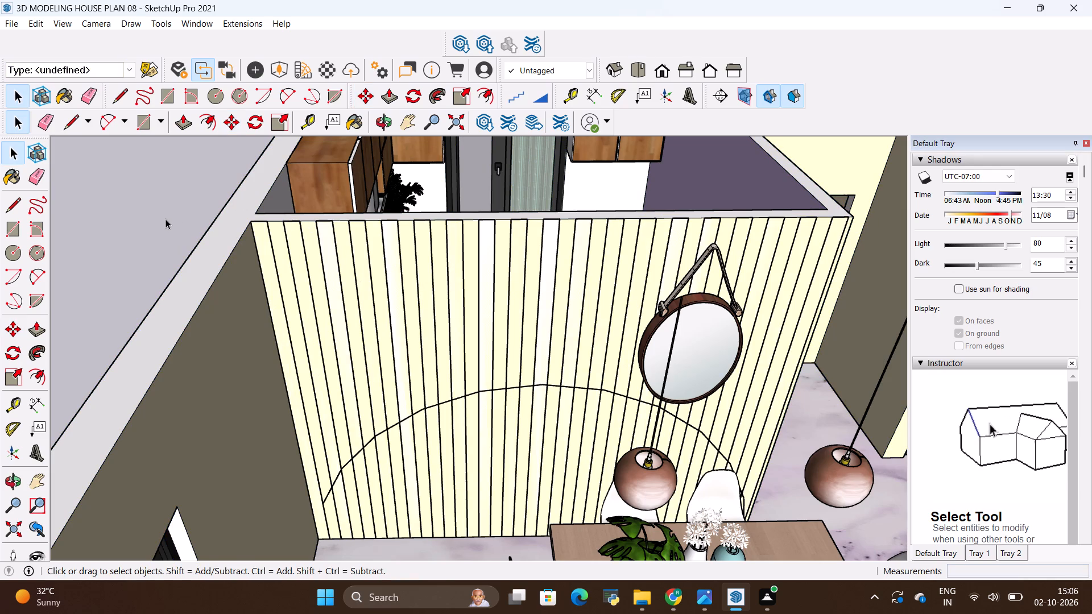
{"action": "key", "text": "space"}
{"action": "left_click", "coordinate": [166, 219]}
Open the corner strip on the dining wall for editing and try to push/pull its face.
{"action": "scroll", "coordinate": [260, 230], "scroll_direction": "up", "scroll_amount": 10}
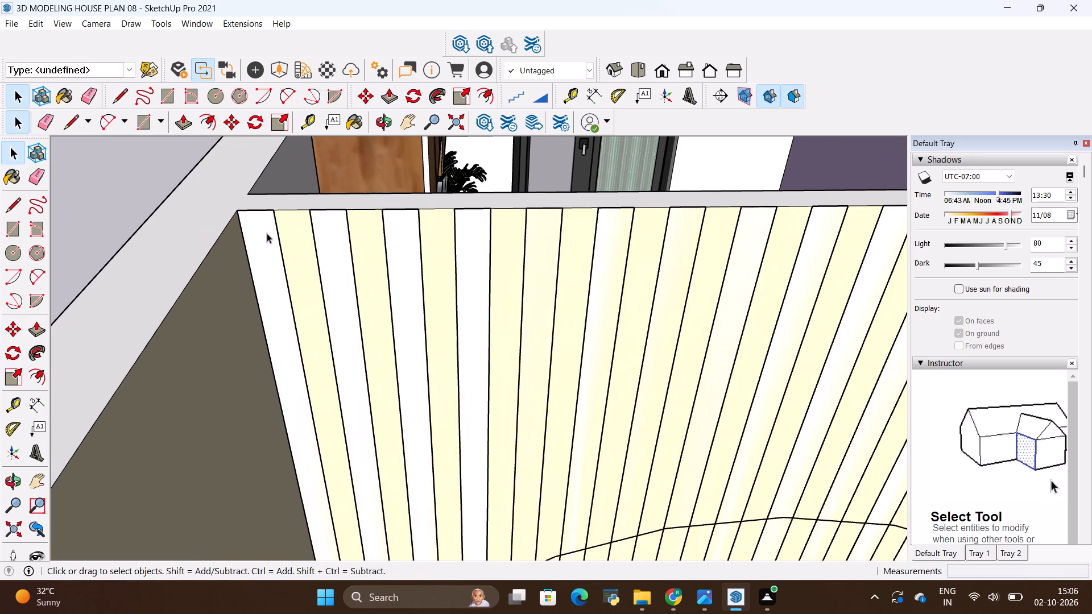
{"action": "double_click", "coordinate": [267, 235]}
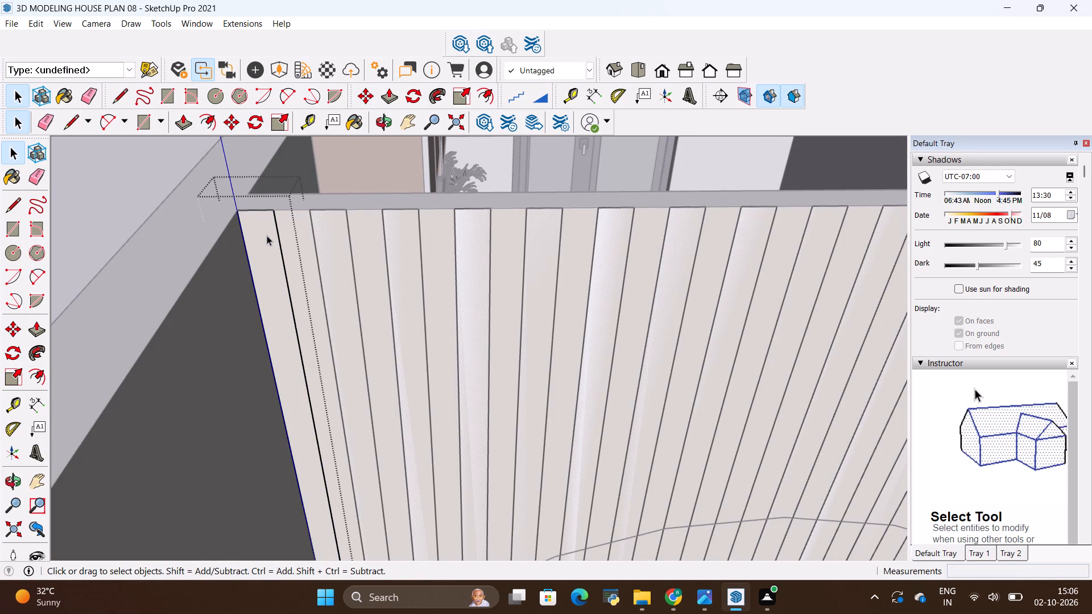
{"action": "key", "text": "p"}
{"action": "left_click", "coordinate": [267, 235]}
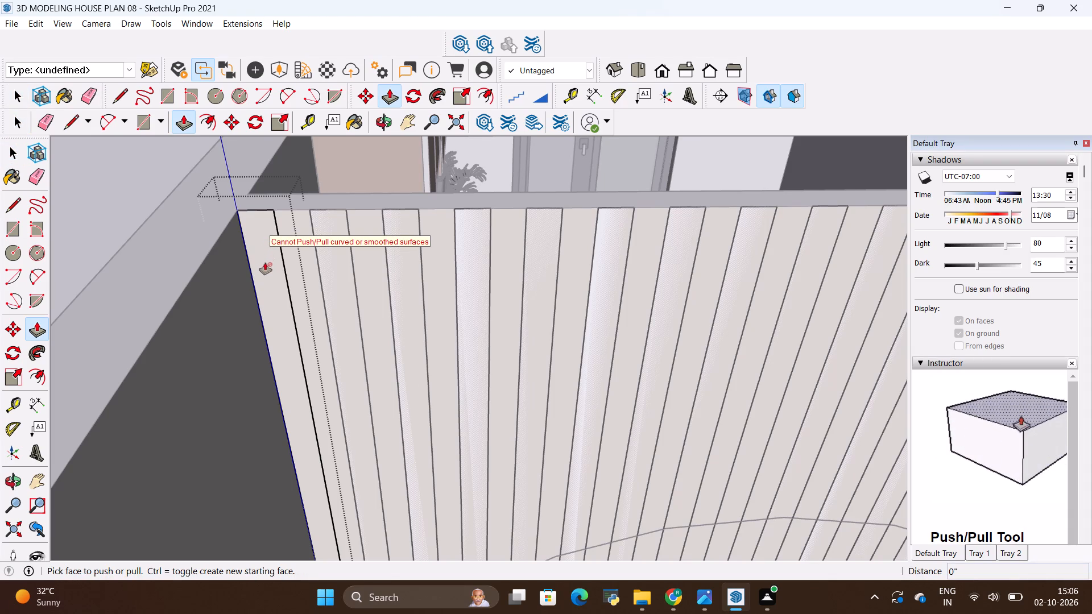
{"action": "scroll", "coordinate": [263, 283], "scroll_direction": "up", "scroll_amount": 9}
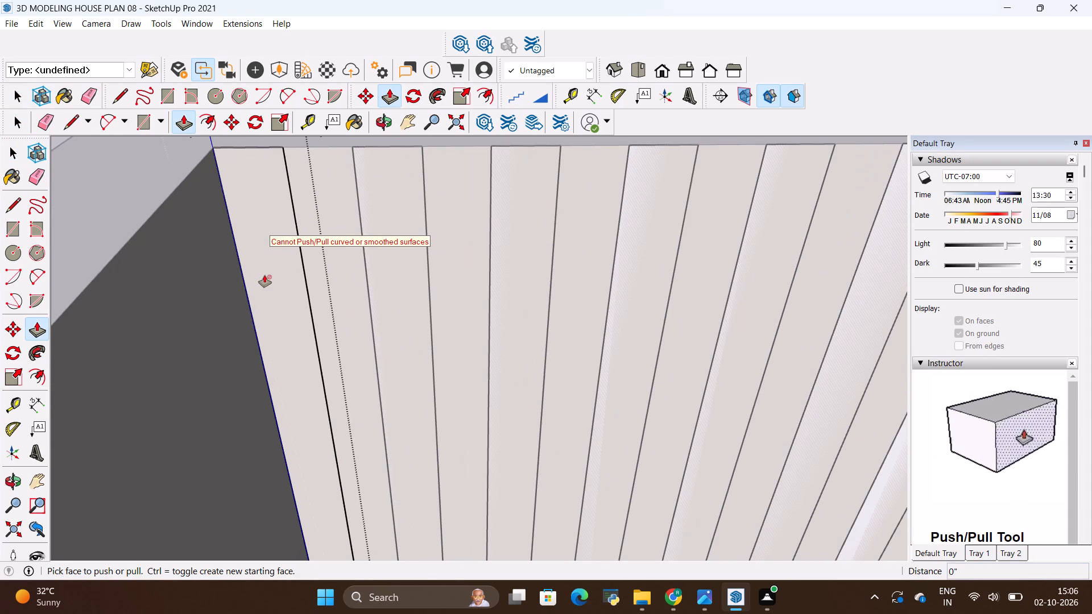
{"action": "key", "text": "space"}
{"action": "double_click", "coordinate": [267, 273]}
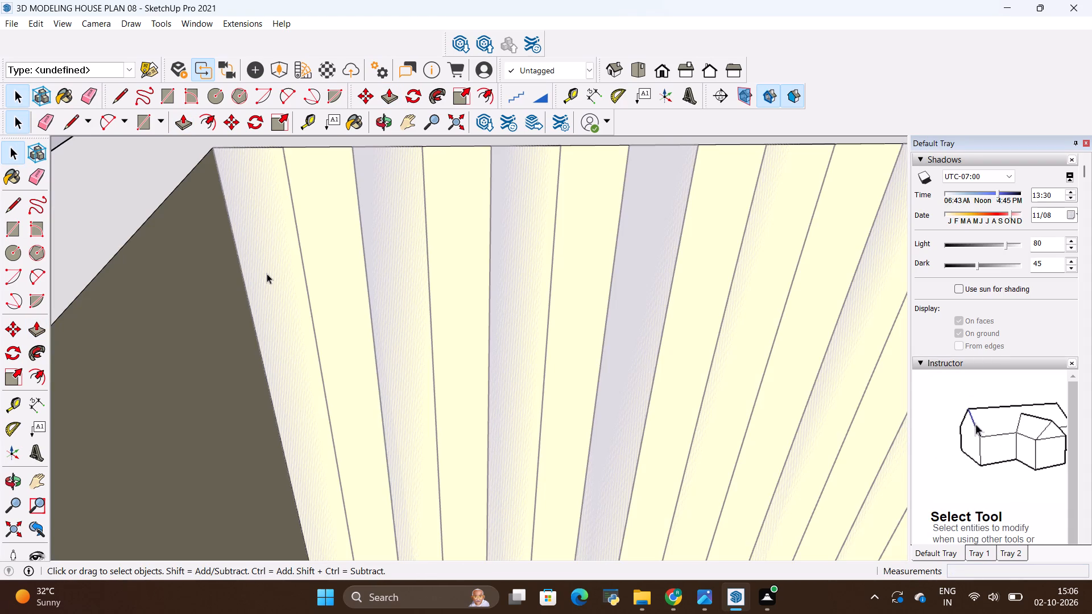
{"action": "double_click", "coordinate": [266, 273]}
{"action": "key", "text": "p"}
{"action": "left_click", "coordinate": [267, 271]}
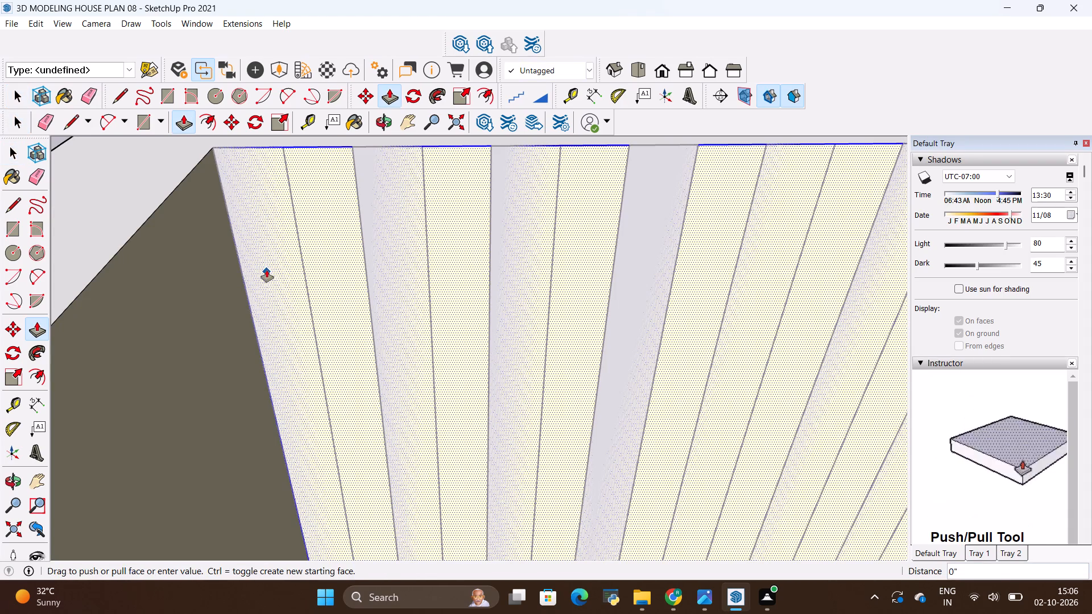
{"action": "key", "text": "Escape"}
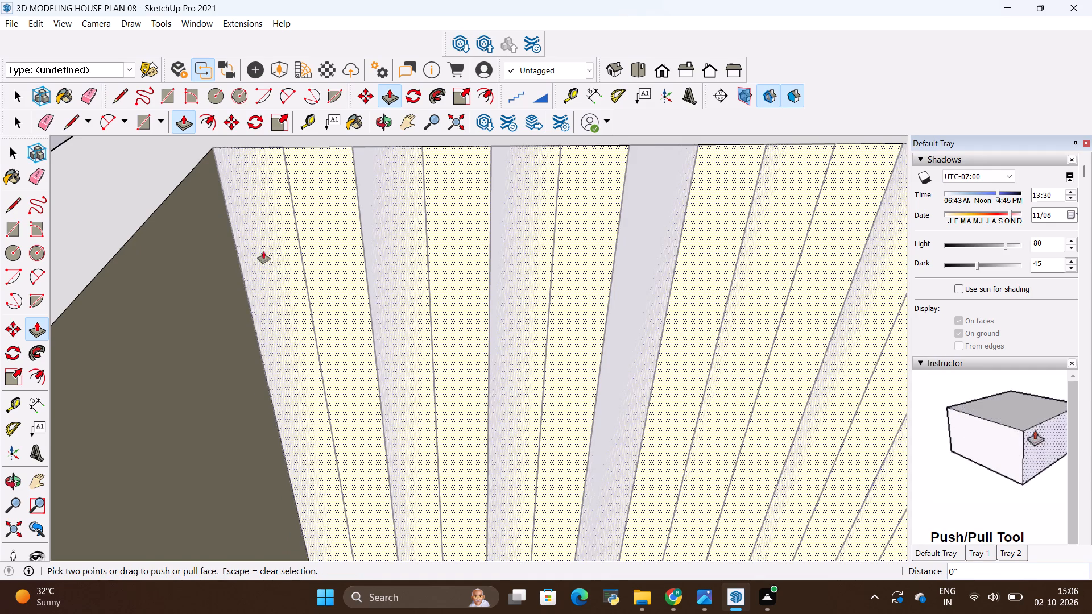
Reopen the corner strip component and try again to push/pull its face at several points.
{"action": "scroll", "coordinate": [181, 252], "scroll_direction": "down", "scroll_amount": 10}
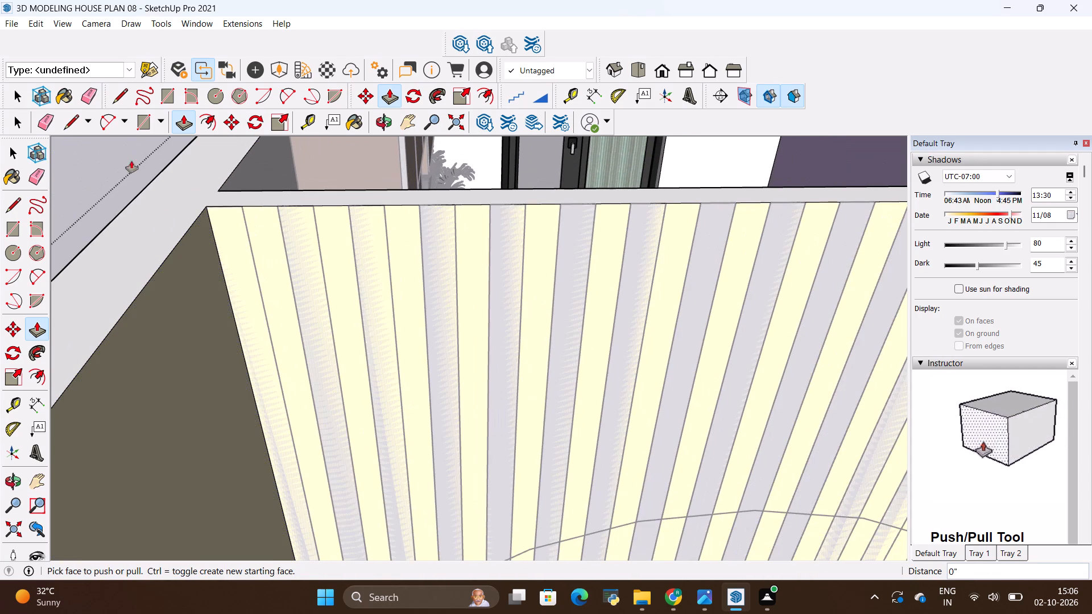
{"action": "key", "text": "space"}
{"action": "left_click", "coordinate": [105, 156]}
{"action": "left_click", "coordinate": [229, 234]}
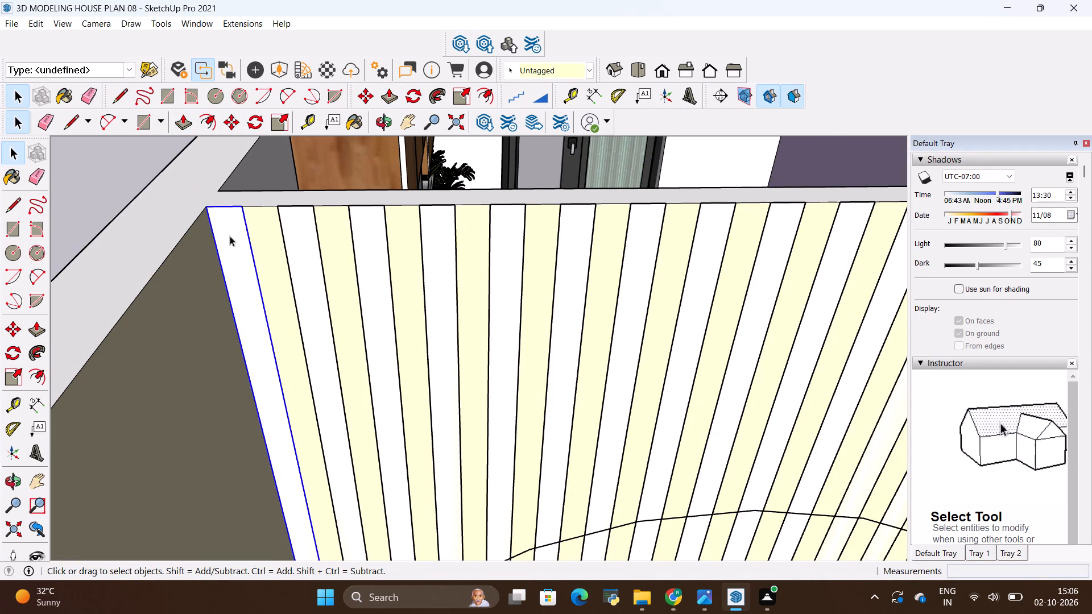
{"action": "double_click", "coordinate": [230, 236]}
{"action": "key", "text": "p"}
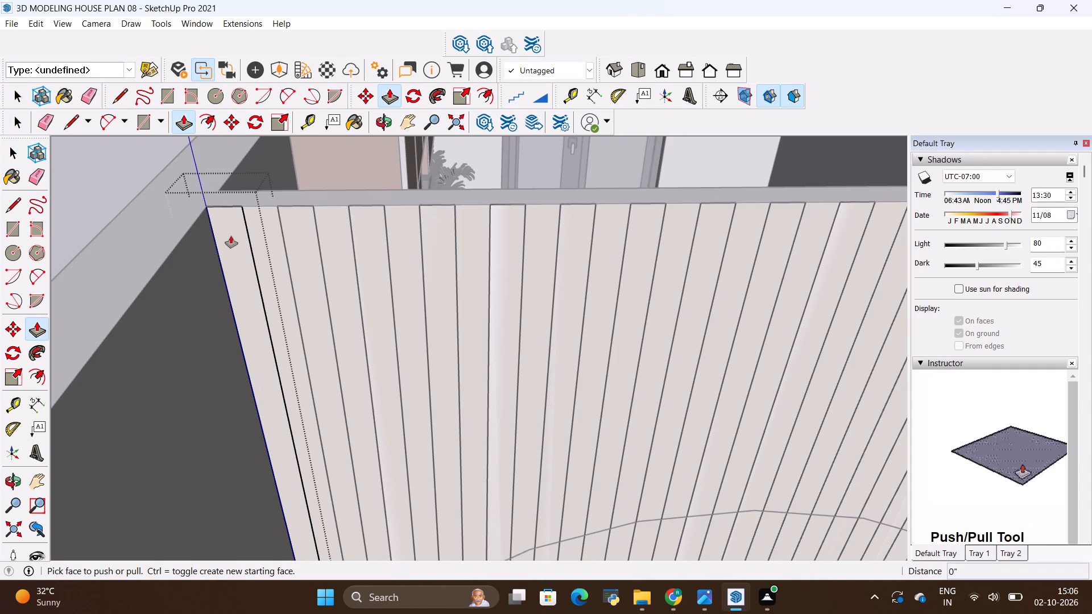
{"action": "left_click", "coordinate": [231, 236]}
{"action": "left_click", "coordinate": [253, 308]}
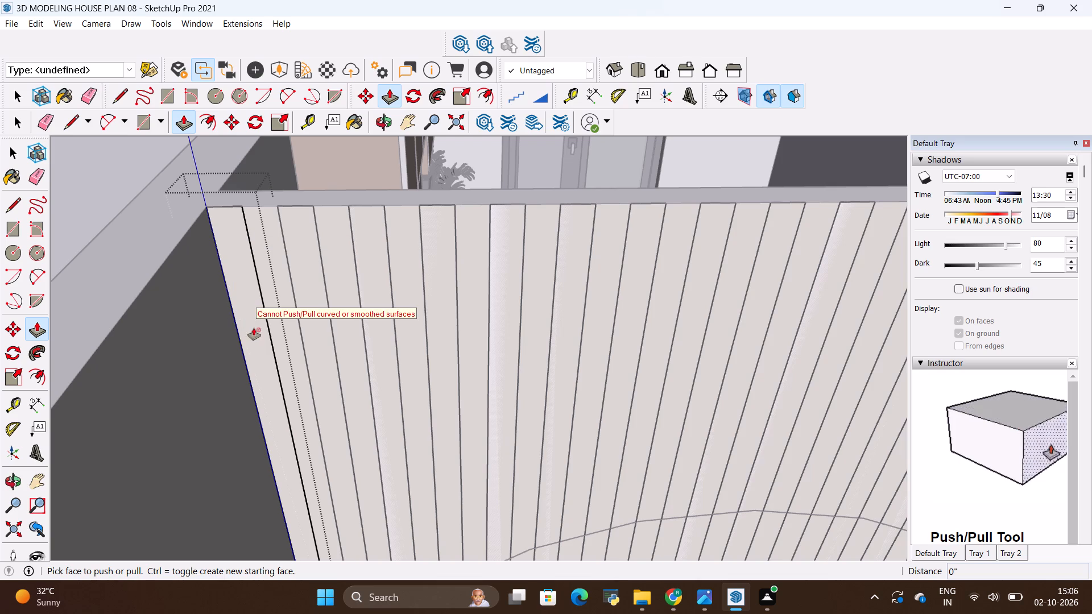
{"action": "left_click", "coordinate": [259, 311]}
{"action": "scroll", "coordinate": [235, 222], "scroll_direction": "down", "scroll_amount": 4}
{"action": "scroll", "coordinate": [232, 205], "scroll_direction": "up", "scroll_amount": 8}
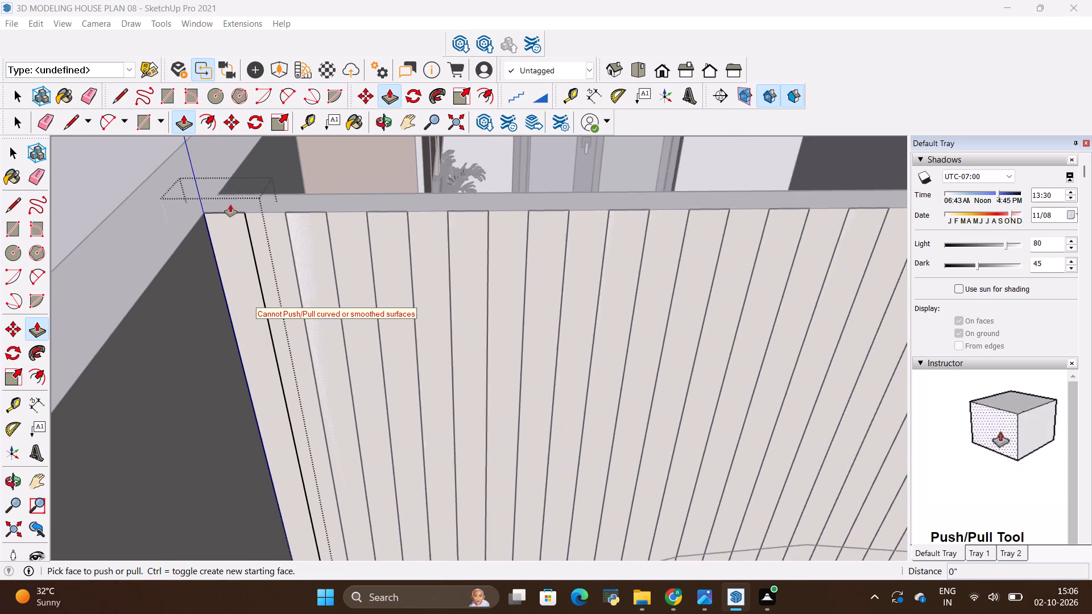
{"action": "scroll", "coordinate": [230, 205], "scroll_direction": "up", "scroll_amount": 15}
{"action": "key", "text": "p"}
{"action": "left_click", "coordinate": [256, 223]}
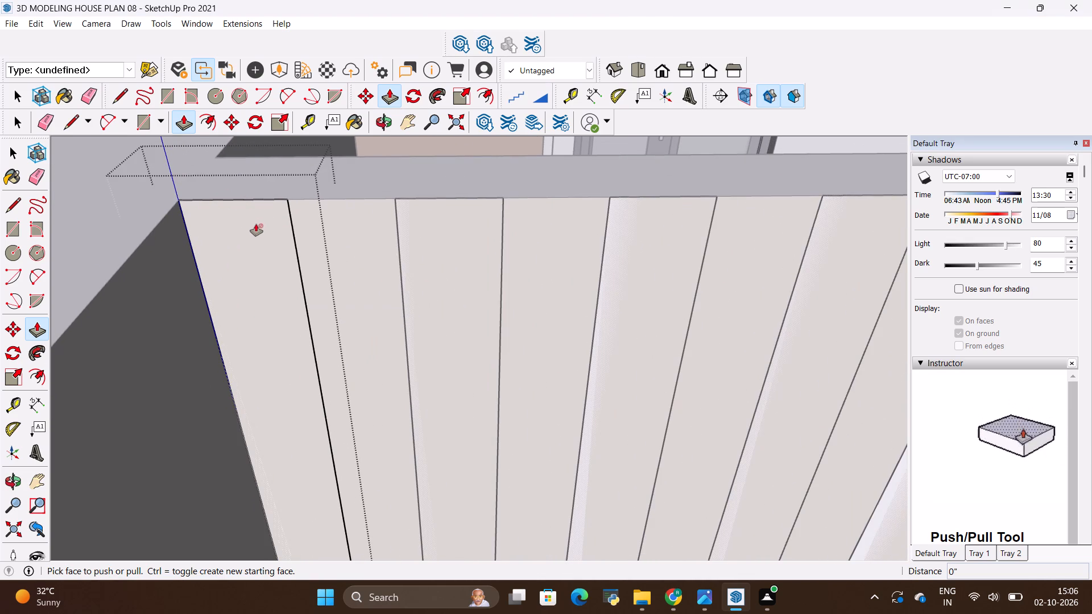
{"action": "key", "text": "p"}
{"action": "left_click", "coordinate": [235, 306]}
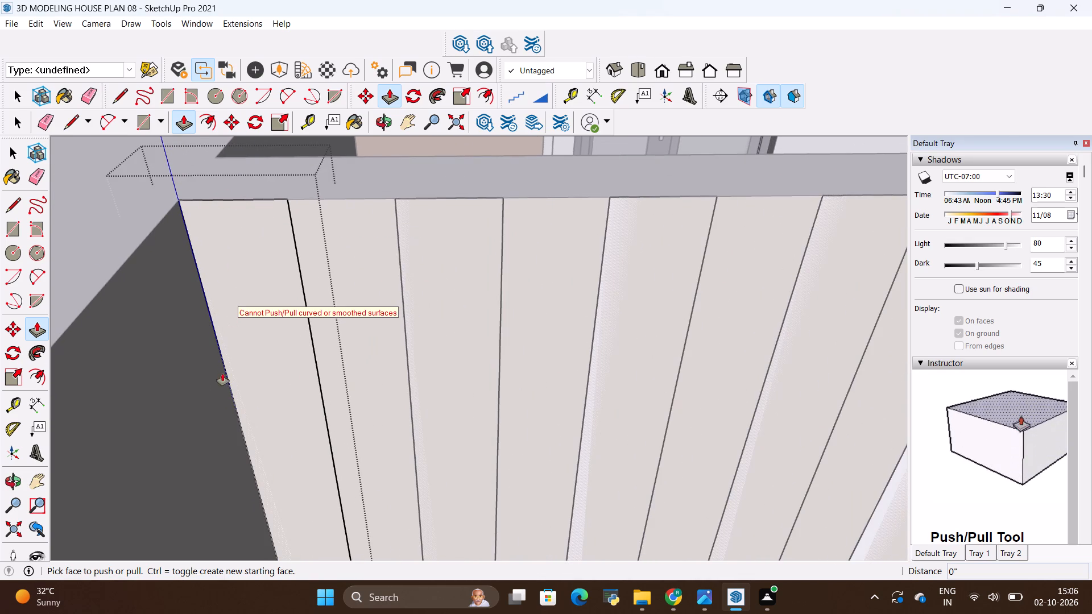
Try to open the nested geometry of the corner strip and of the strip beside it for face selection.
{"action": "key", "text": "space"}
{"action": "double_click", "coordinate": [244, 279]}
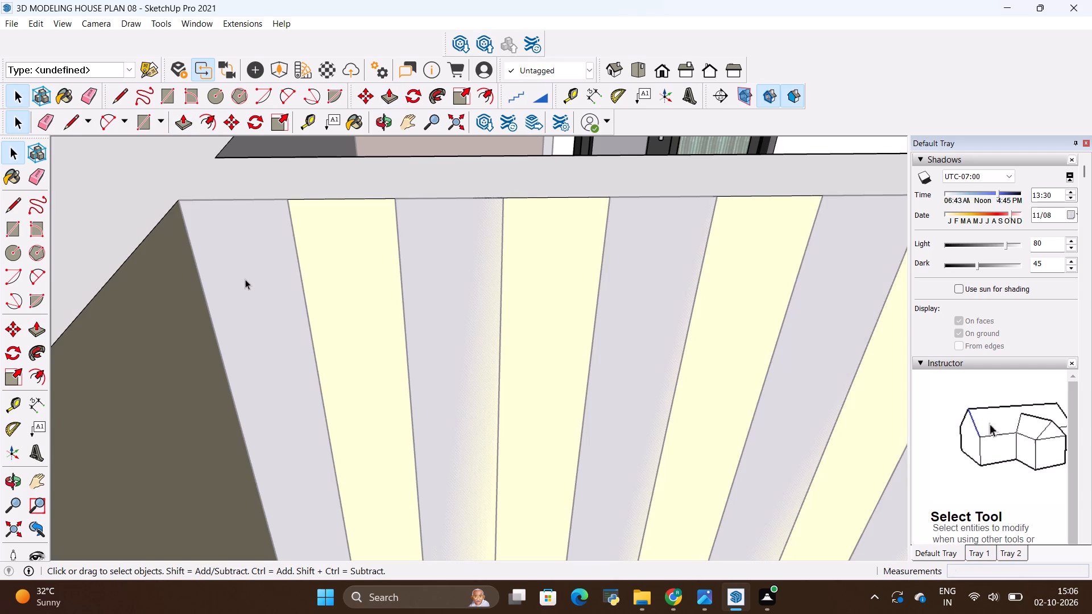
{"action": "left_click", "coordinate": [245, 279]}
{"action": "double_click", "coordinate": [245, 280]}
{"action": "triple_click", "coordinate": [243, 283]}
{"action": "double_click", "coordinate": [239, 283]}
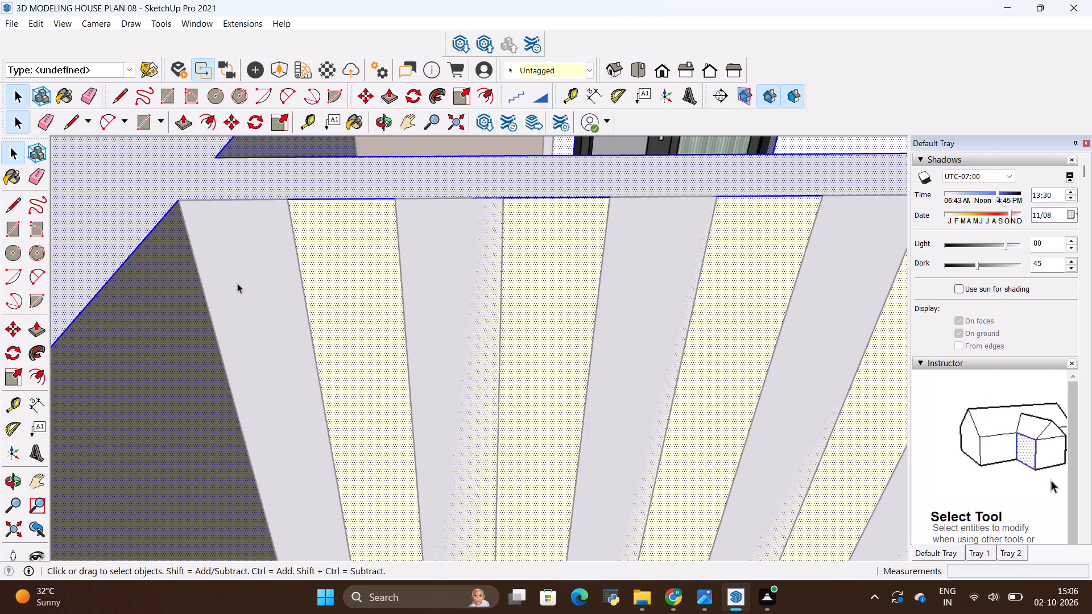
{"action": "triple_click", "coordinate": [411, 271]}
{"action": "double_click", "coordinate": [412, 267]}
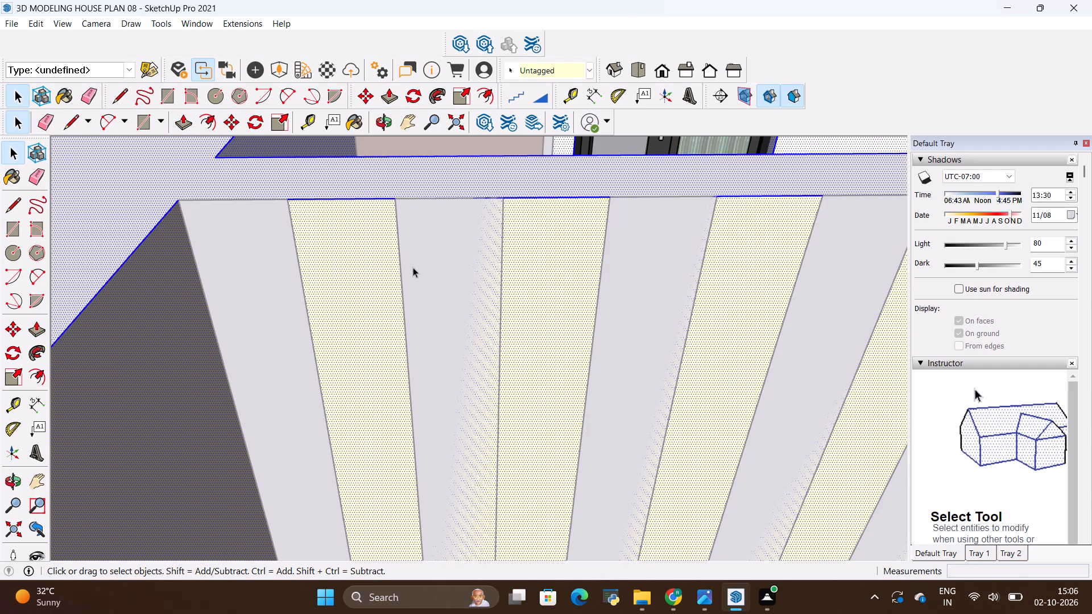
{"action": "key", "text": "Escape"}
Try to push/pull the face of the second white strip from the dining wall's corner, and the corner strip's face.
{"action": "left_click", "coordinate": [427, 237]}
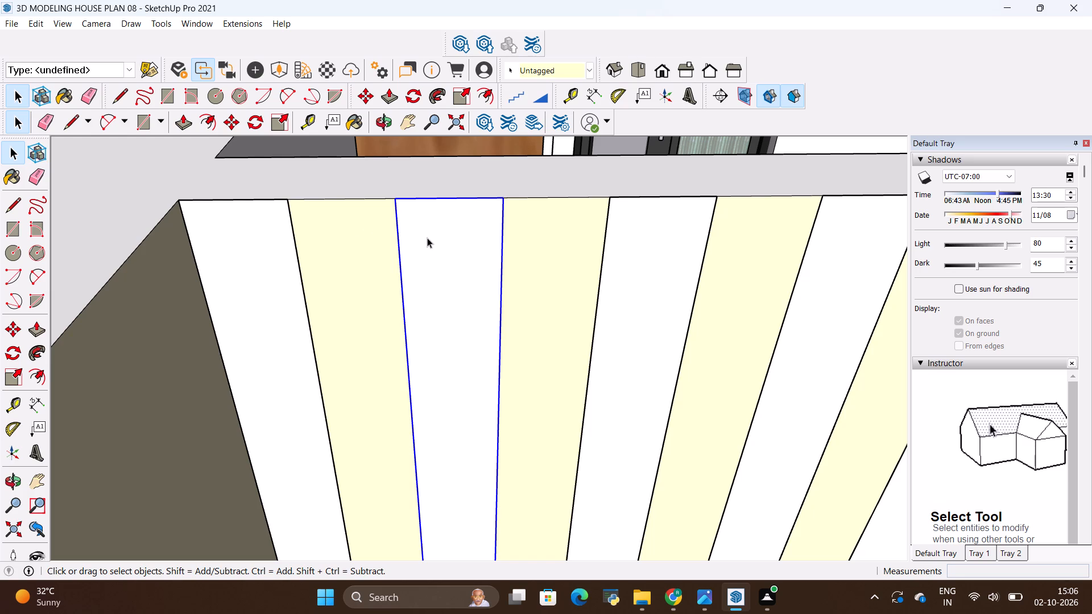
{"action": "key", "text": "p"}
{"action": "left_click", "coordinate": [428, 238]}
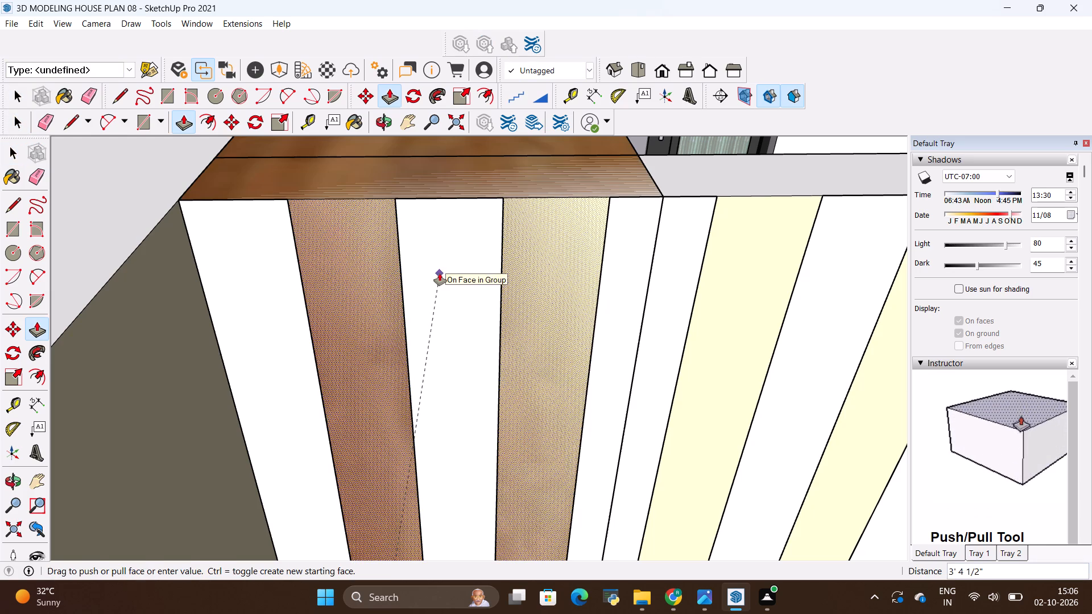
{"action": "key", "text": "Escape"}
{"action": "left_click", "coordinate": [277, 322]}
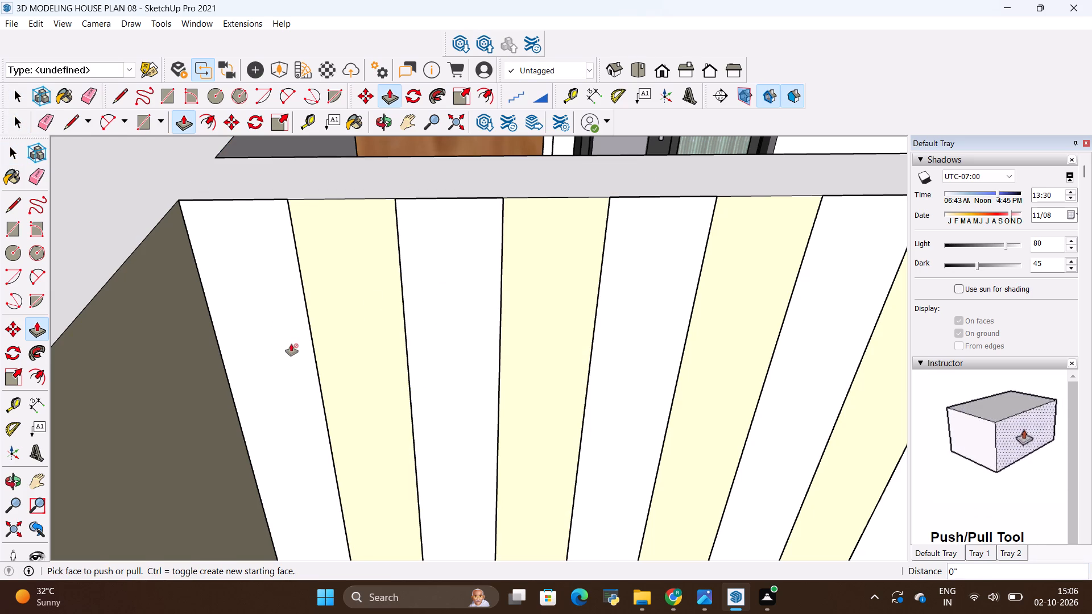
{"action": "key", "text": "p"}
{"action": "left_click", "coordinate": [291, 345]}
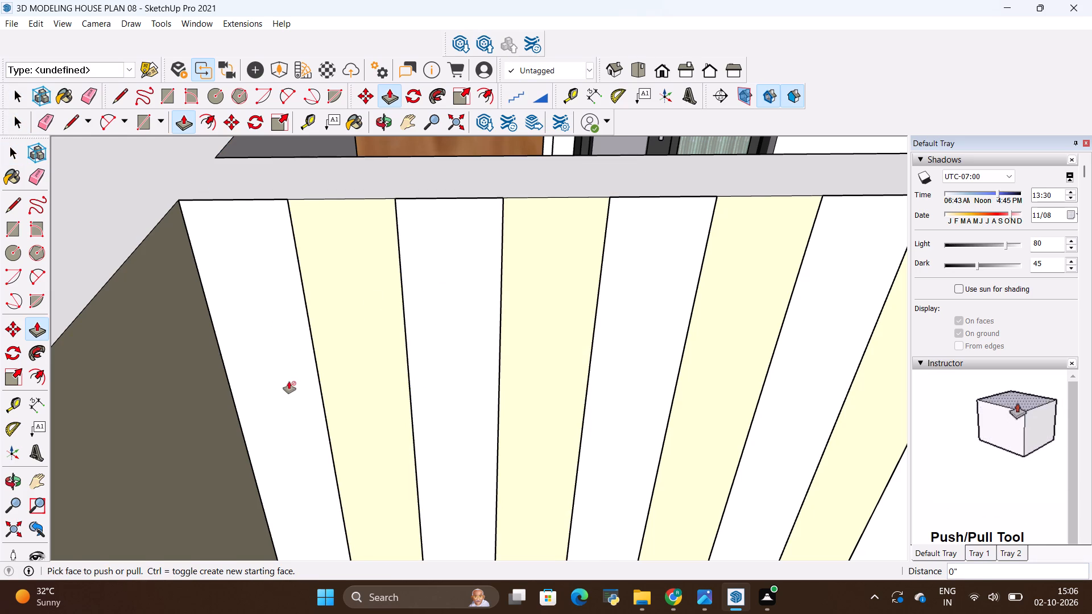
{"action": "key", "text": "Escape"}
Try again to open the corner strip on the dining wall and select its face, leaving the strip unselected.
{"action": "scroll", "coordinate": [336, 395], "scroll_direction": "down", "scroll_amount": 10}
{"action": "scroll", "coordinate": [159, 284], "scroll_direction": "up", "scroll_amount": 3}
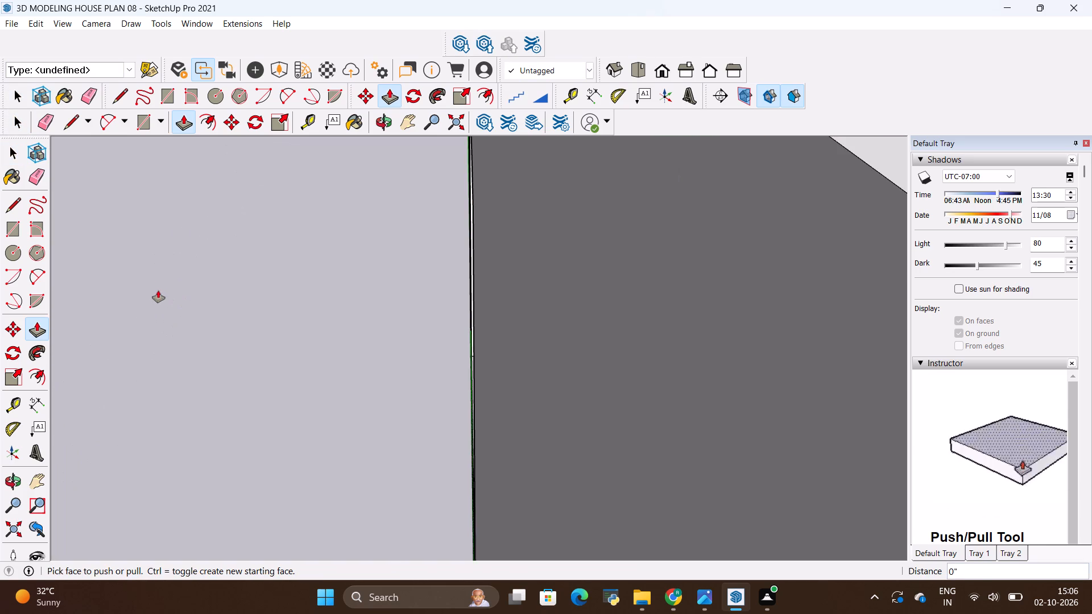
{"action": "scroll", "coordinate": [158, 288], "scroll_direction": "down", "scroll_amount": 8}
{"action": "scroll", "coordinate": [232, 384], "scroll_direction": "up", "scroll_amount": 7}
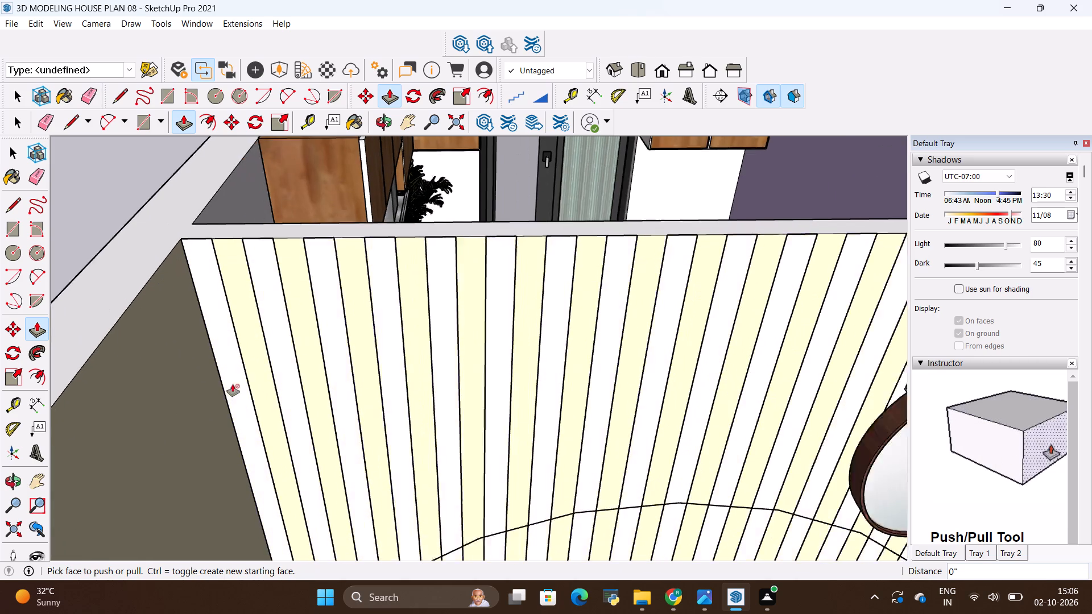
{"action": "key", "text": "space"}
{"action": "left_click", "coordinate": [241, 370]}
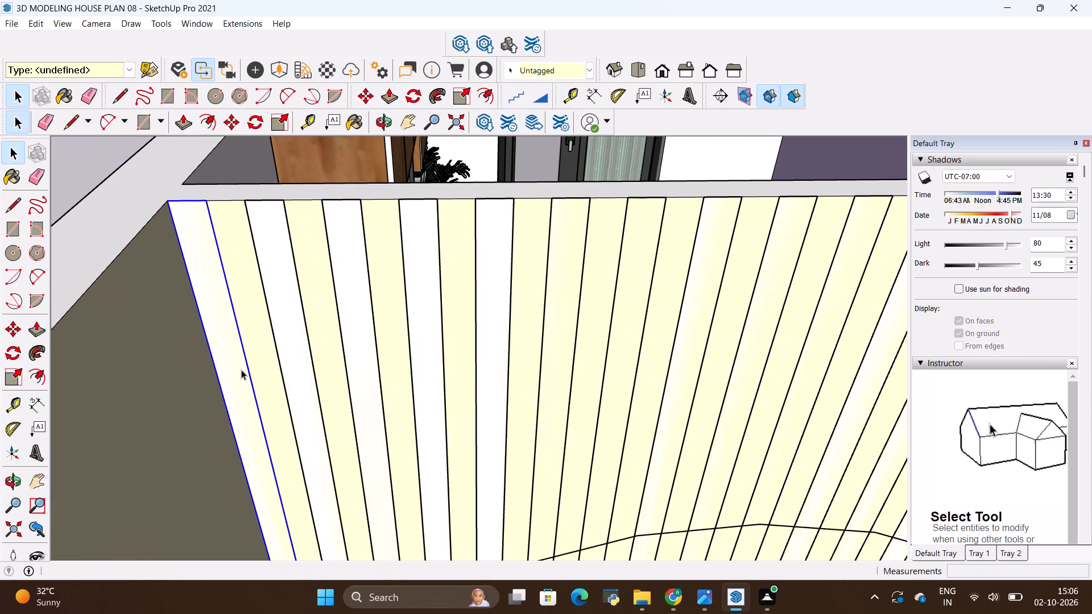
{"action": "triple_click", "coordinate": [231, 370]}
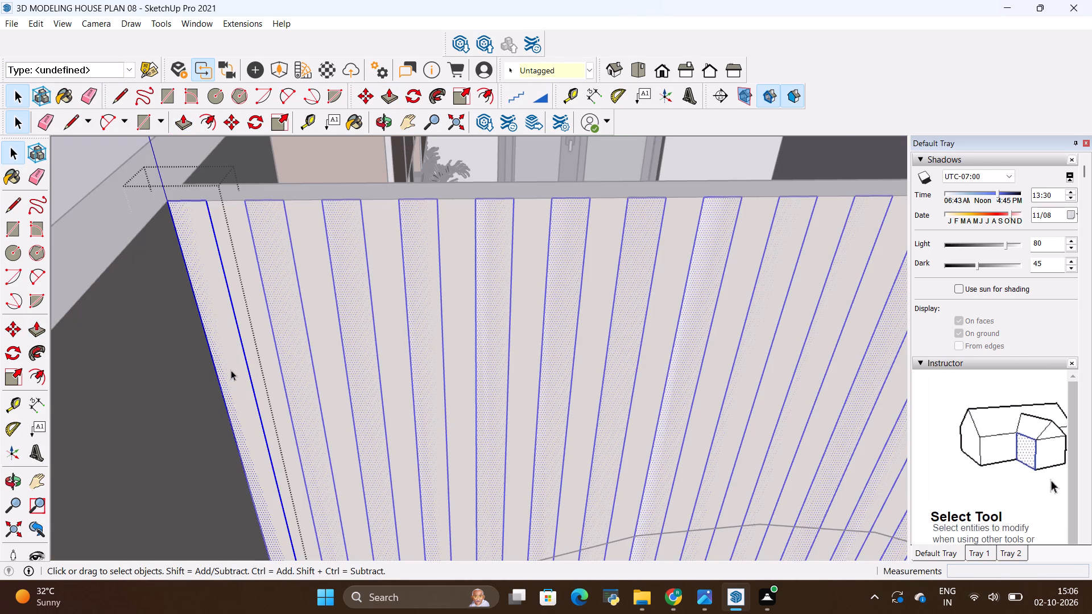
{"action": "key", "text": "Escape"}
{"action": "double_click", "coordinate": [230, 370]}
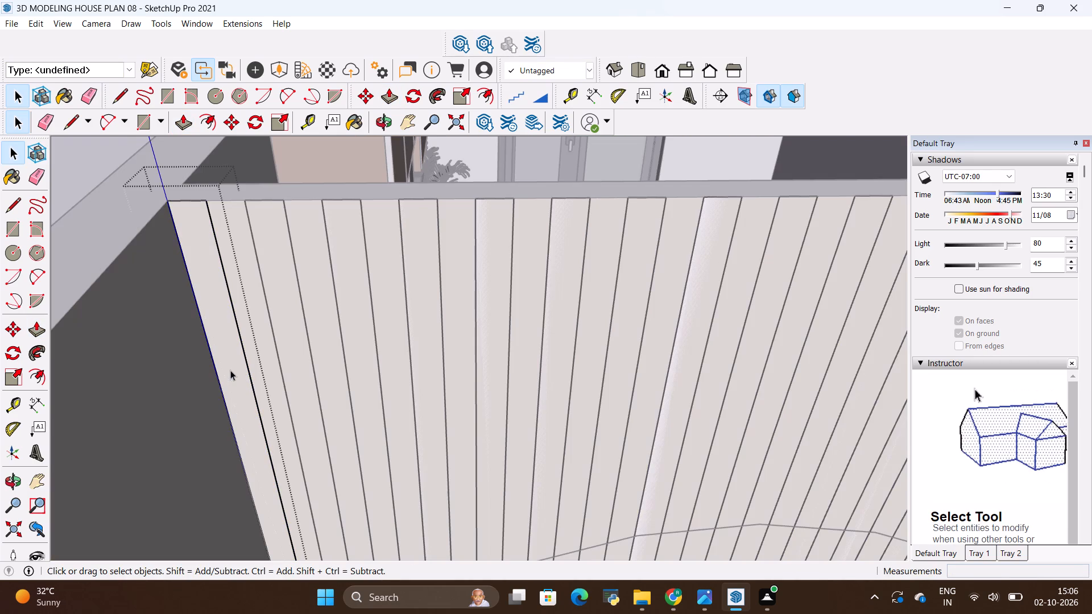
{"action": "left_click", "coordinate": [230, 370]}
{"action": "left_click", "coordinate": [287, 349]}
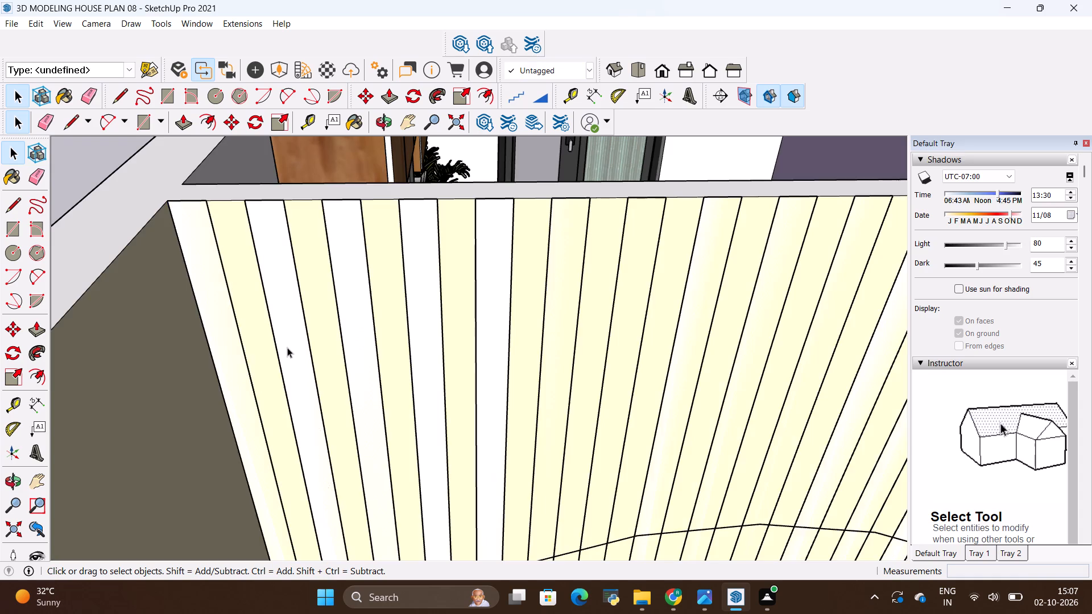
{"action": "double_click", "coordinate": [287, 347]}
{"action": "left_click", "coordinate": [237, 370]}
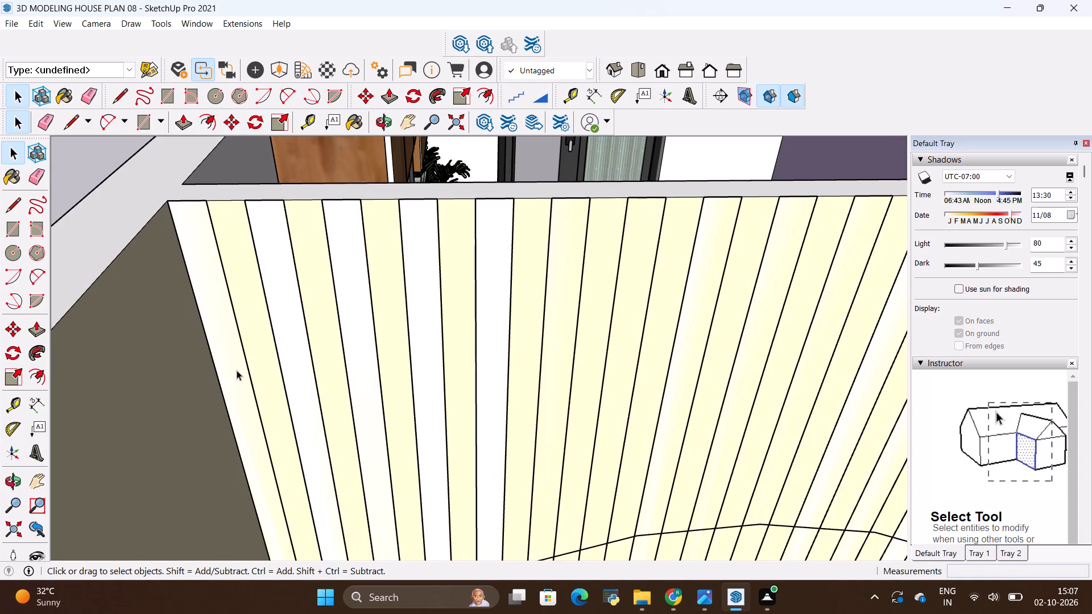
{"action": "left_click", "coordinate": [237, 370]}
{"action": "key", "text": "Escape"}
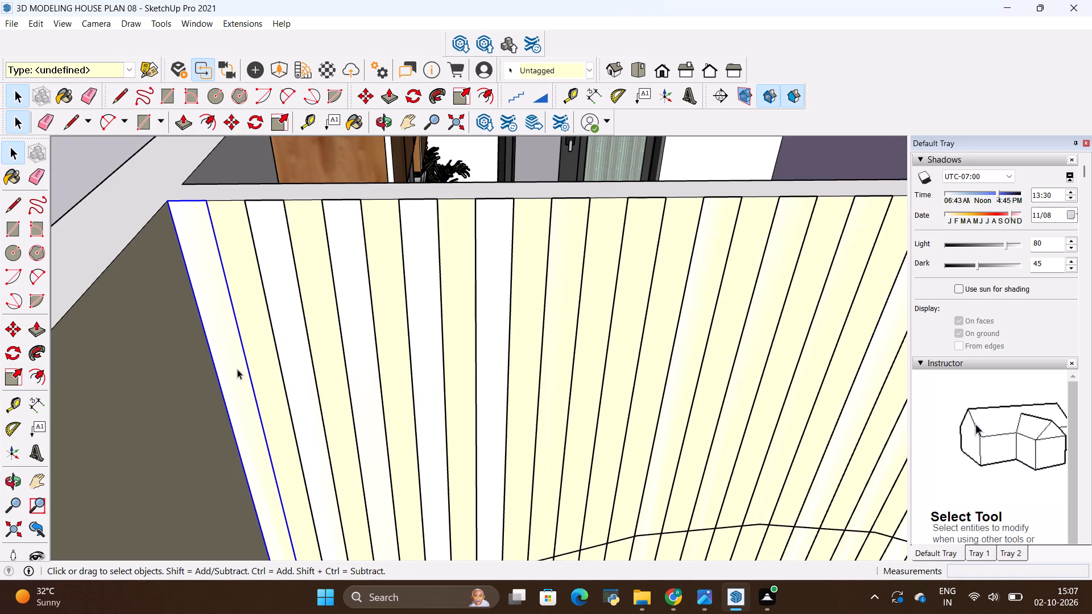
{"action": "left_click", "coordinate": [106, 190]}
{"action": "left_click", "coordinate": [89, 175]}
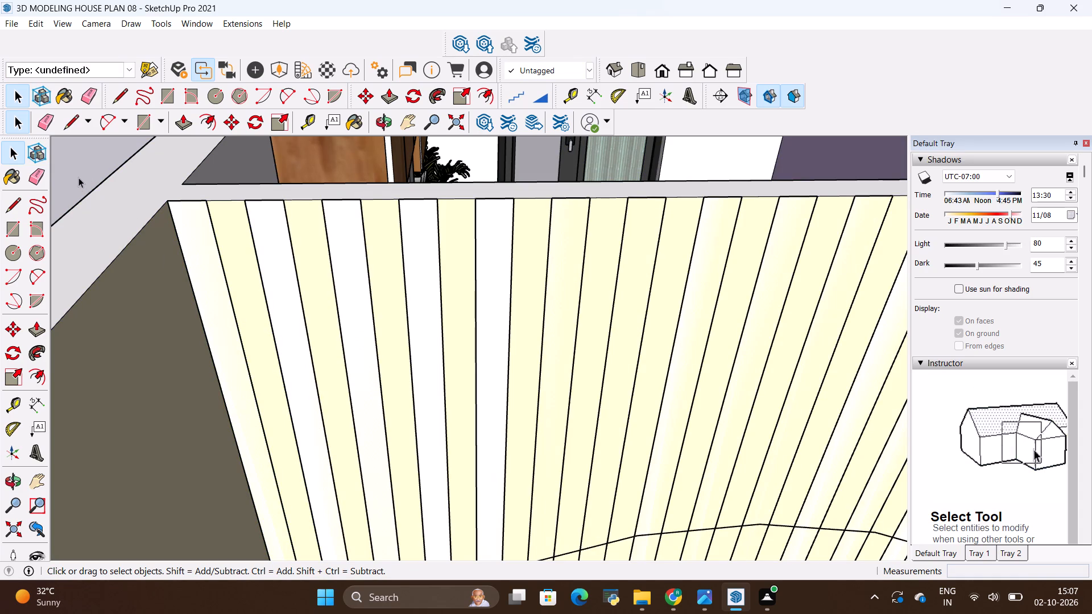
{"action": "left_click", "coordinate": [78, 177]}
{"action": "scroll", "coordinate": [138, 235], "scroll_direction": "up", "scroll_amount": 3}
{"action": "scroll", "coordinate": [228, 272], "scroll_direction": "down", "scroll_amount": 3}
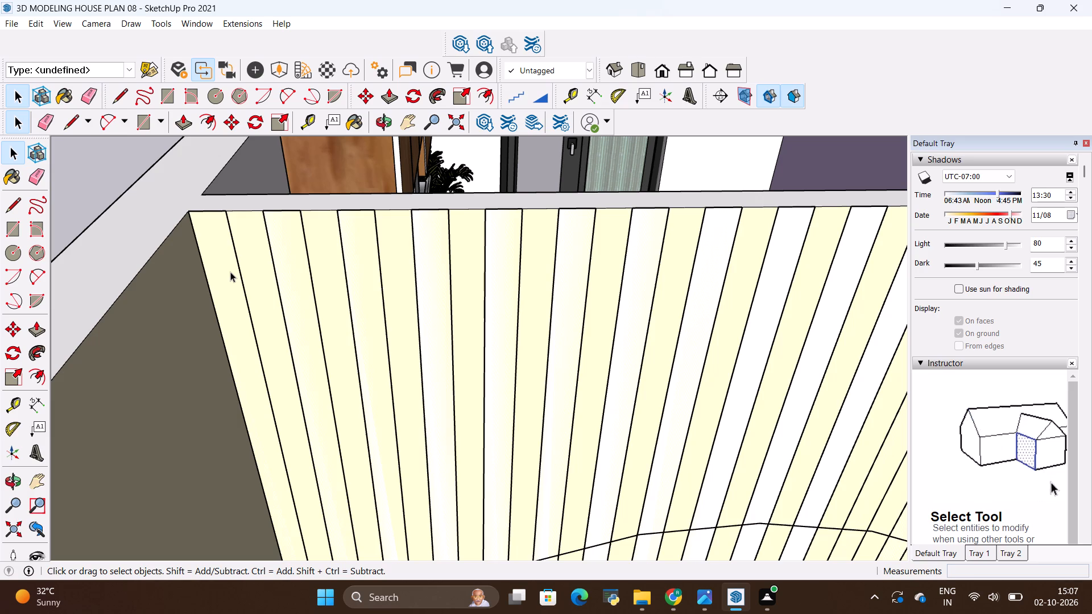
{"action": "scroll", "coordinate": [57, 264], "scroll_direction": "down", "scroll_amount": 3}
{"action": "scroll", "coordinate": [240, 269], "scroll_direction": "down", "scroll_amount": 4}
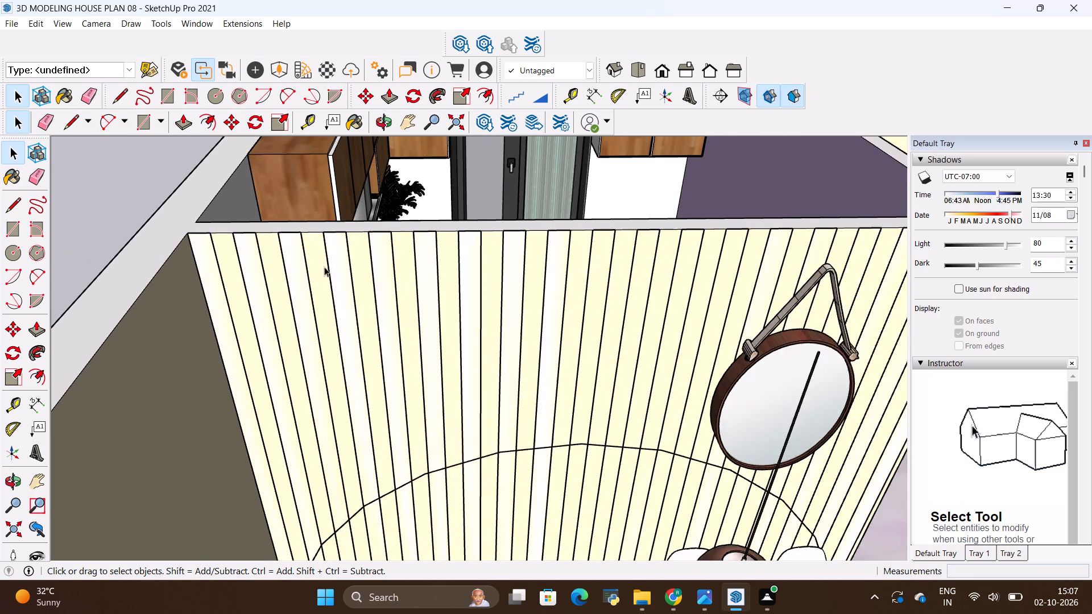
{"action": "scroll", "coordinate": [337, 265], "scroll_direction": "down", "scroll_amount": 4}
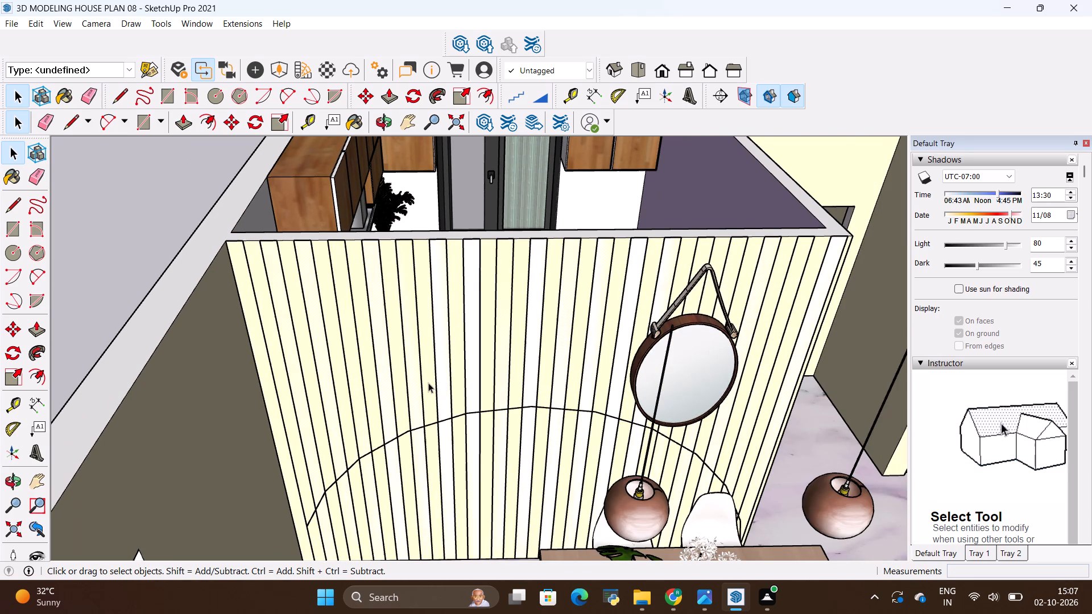
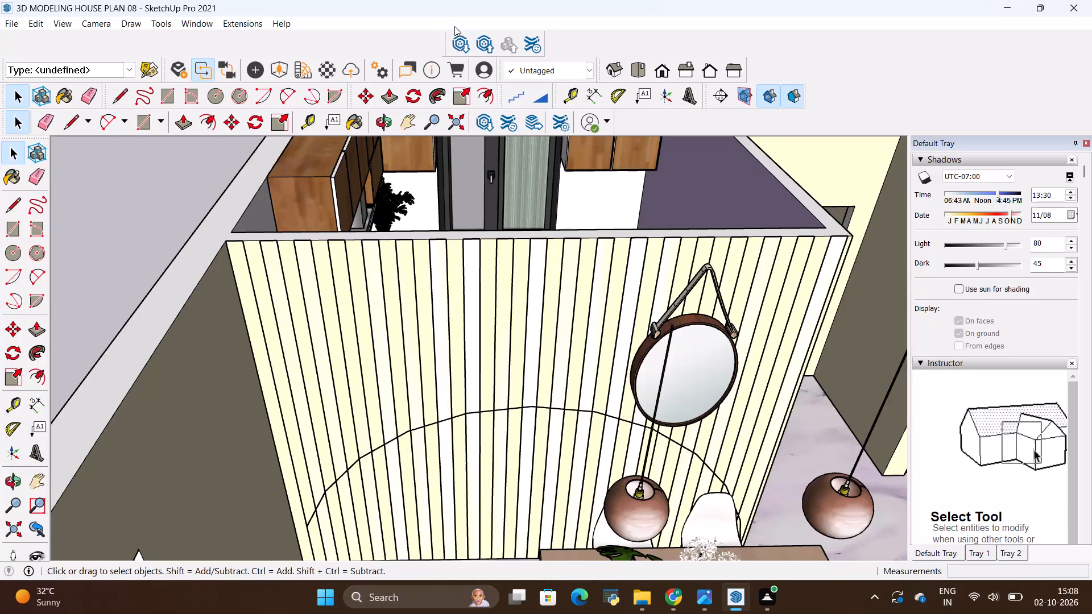
Undo the row of slat copies across the mirror wall, back to the single strip at the wall's corner.
{"action": "key", "text": "alt+BackSpace"}
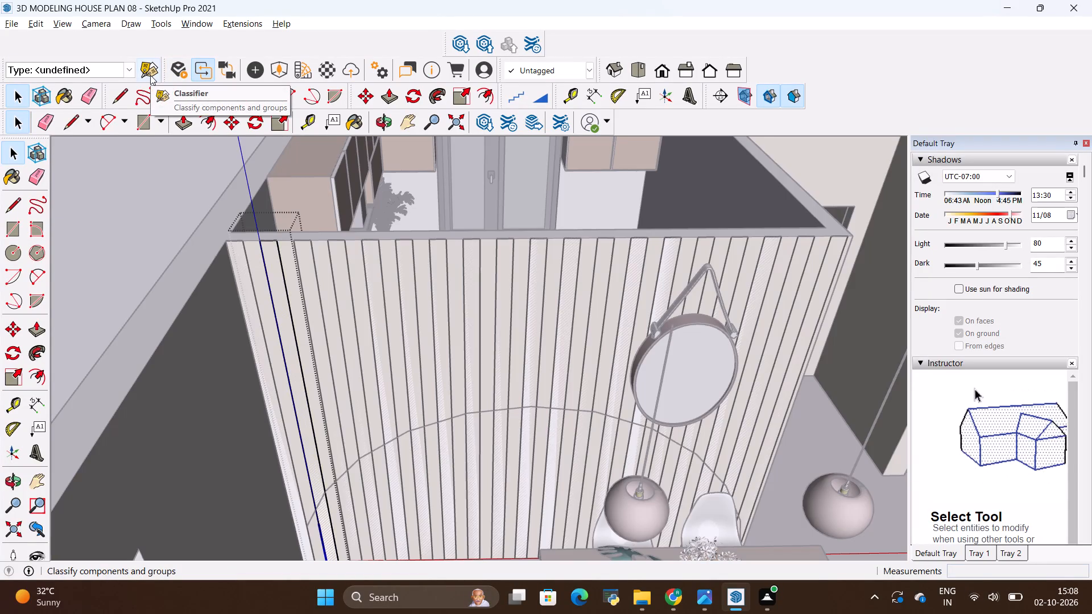
{"action": "key", "text": "alt+BackSpace"}
{"action": "key", "text": "alt+BackSpace"}
{"action": "key", "text": "alt+BackSpace"}
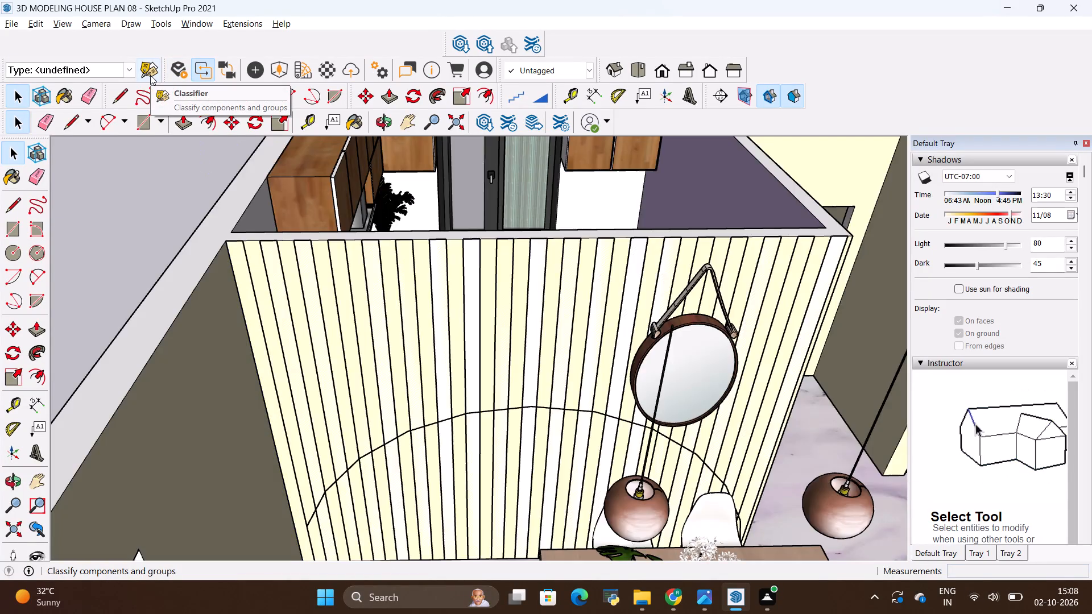
{"action": "key", "text": "alt+BackSpace"}
{"action": "key", "text": "alt+BackSpace"}
{"action": "key", "text": "alt+BackSpace"}
{"action": "key", "text": "alt+BackSpace"}
{"action": "key", "text": "alt+BackSpace"}
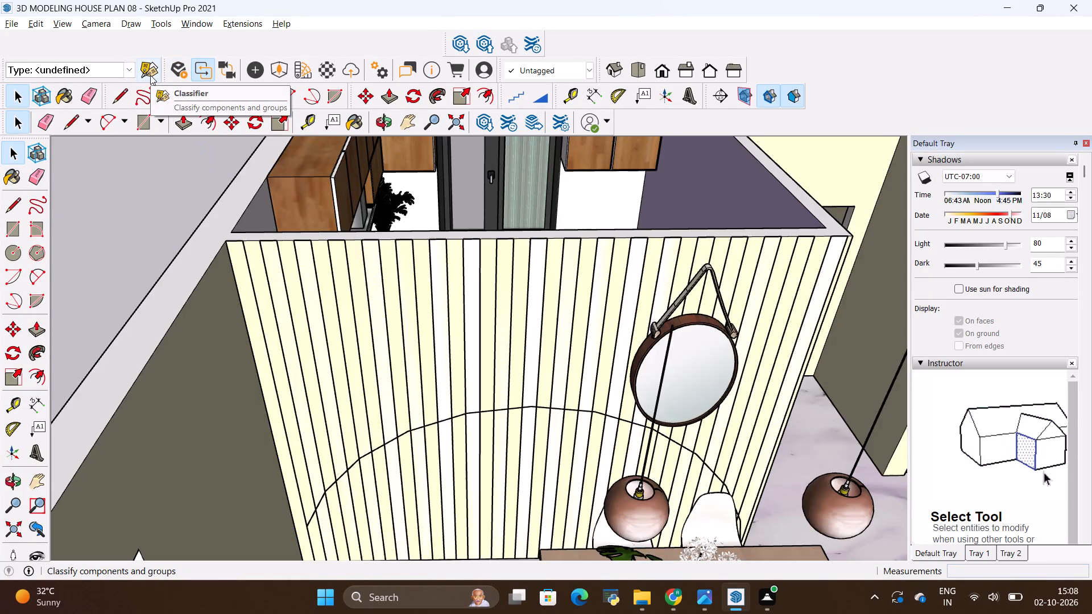
{"action": "key", "text": "alt+BackSpace"}
{"action": "key", "text": "alt+BackSpace"}
{"action": "key", "text": "alt+BackSpace"}
{"action": "key", "text": "alt+BackSpace"}
{"action": "key", "text": "alt+BackSpace"}
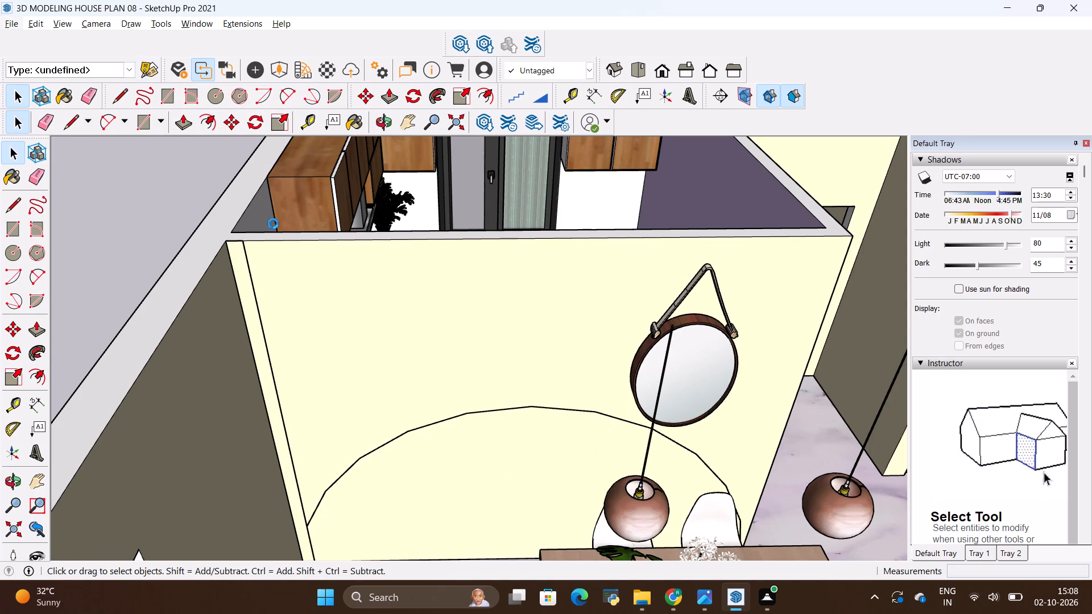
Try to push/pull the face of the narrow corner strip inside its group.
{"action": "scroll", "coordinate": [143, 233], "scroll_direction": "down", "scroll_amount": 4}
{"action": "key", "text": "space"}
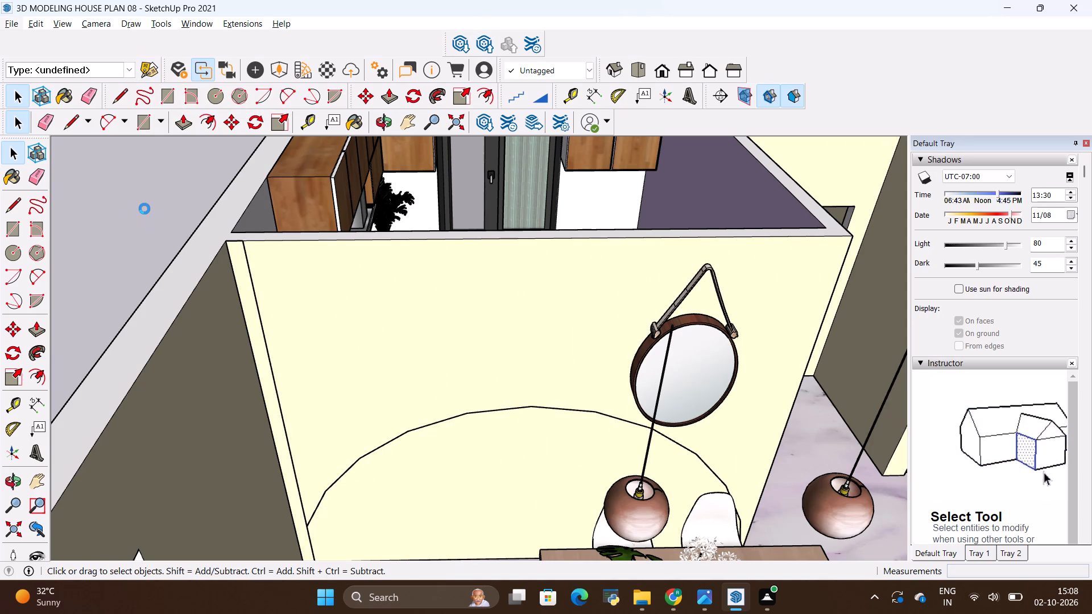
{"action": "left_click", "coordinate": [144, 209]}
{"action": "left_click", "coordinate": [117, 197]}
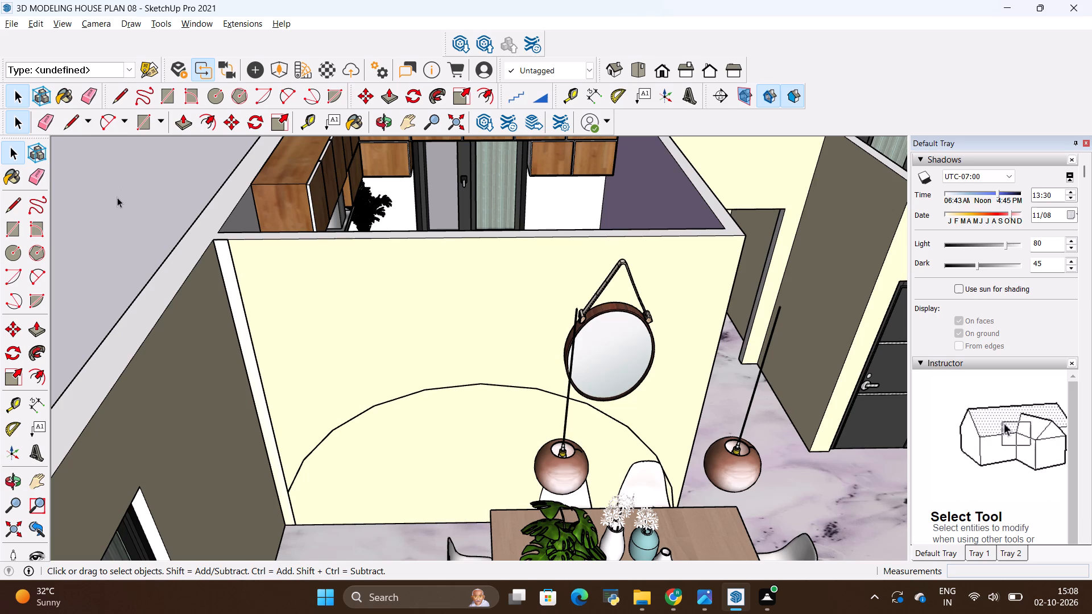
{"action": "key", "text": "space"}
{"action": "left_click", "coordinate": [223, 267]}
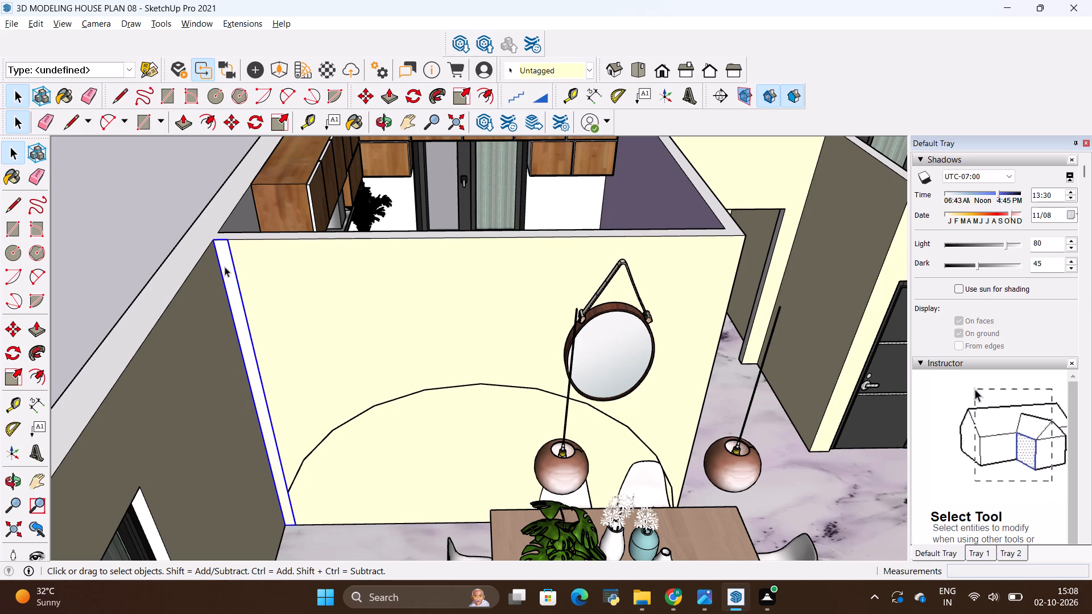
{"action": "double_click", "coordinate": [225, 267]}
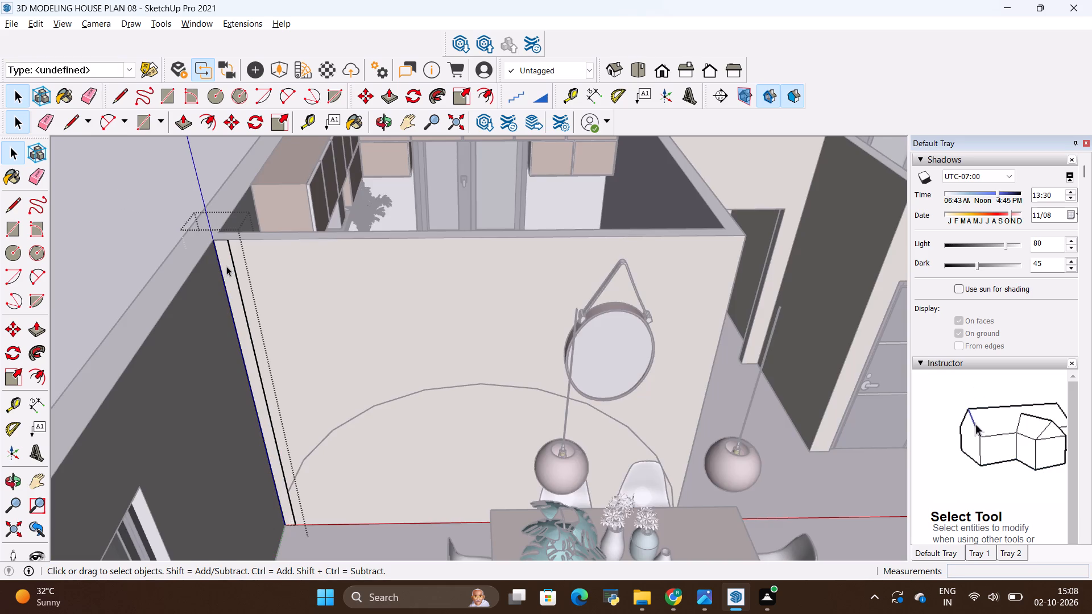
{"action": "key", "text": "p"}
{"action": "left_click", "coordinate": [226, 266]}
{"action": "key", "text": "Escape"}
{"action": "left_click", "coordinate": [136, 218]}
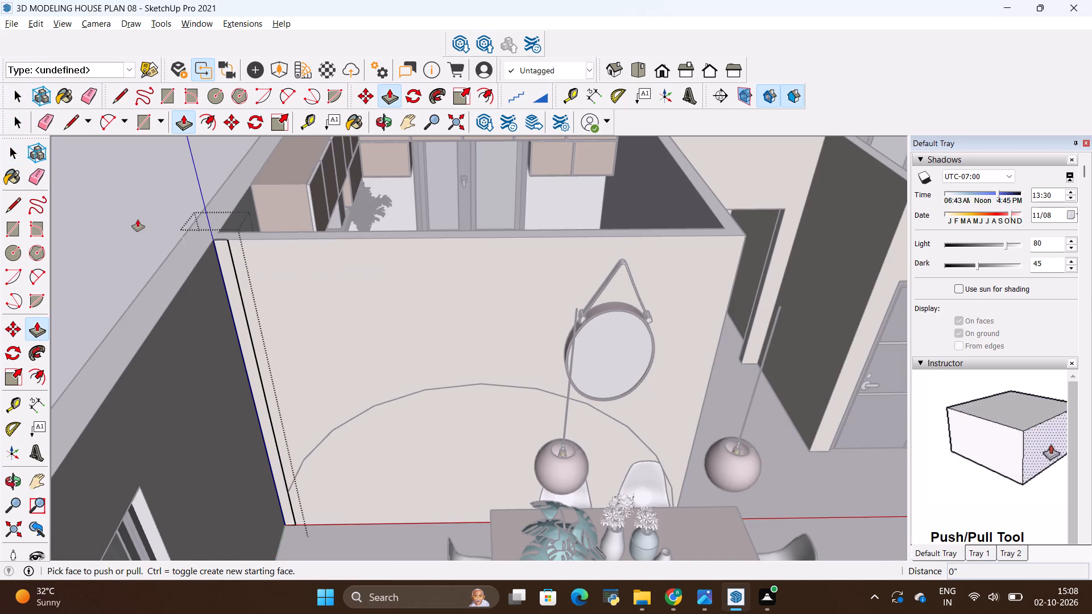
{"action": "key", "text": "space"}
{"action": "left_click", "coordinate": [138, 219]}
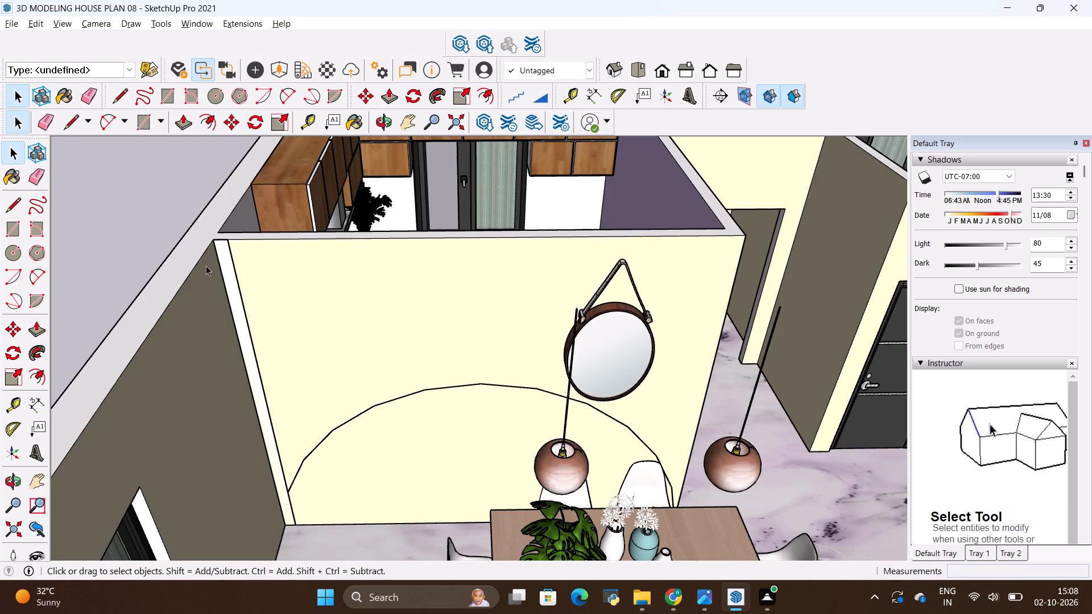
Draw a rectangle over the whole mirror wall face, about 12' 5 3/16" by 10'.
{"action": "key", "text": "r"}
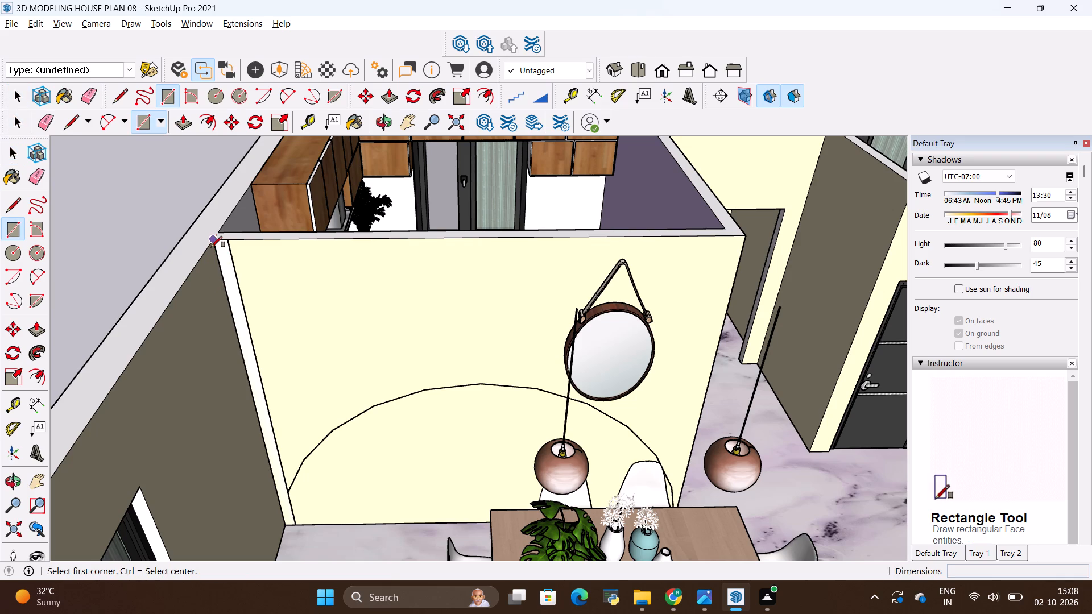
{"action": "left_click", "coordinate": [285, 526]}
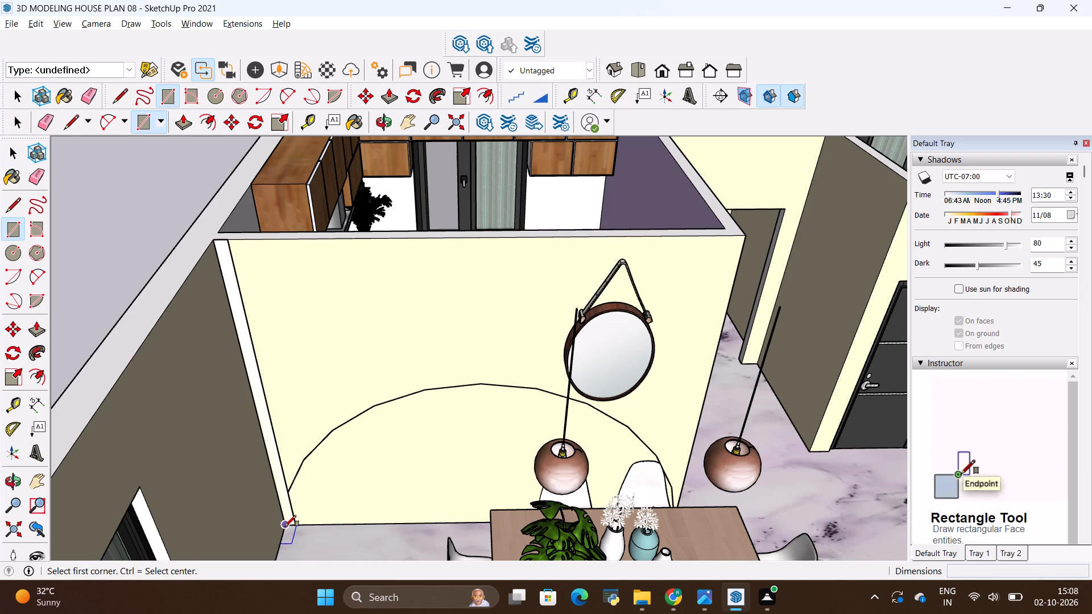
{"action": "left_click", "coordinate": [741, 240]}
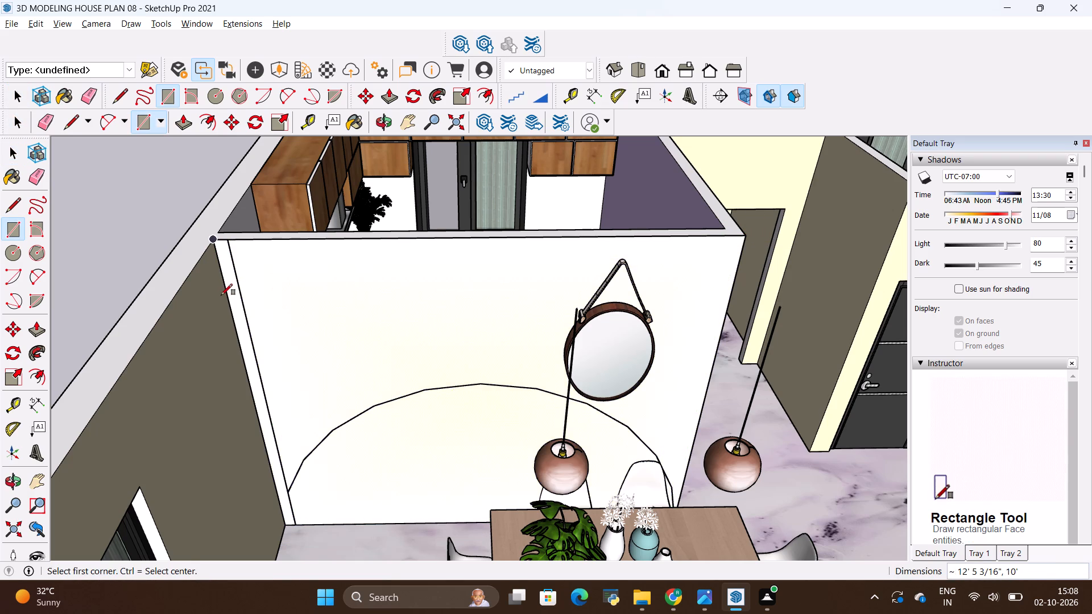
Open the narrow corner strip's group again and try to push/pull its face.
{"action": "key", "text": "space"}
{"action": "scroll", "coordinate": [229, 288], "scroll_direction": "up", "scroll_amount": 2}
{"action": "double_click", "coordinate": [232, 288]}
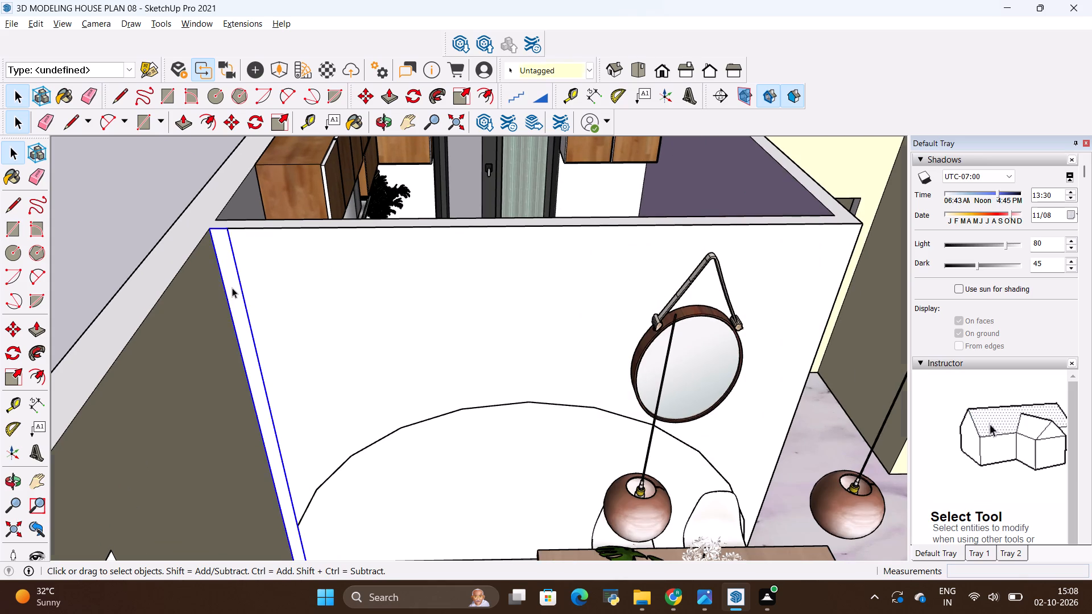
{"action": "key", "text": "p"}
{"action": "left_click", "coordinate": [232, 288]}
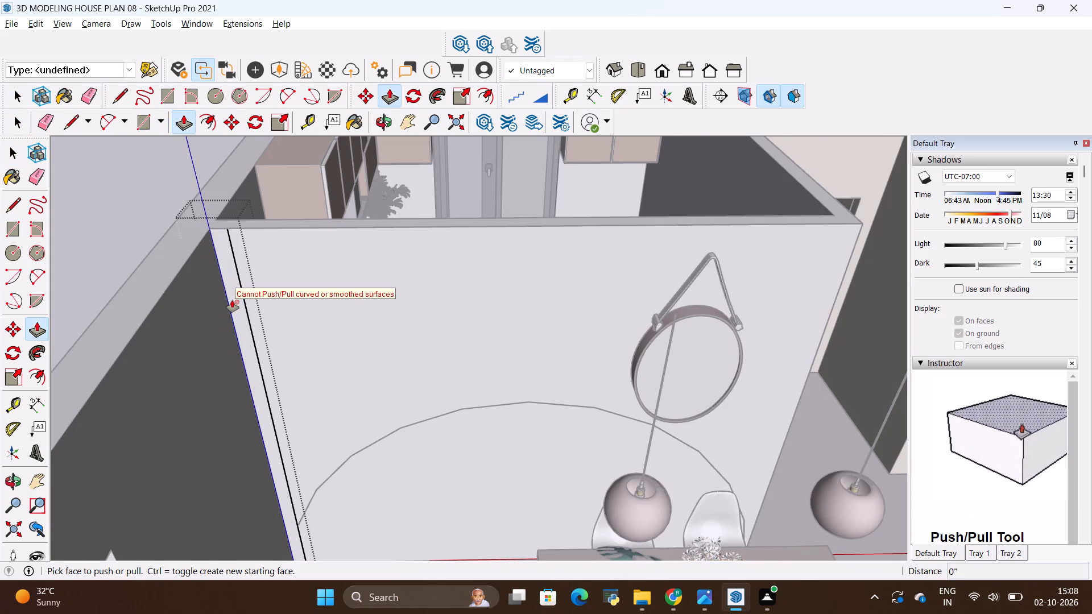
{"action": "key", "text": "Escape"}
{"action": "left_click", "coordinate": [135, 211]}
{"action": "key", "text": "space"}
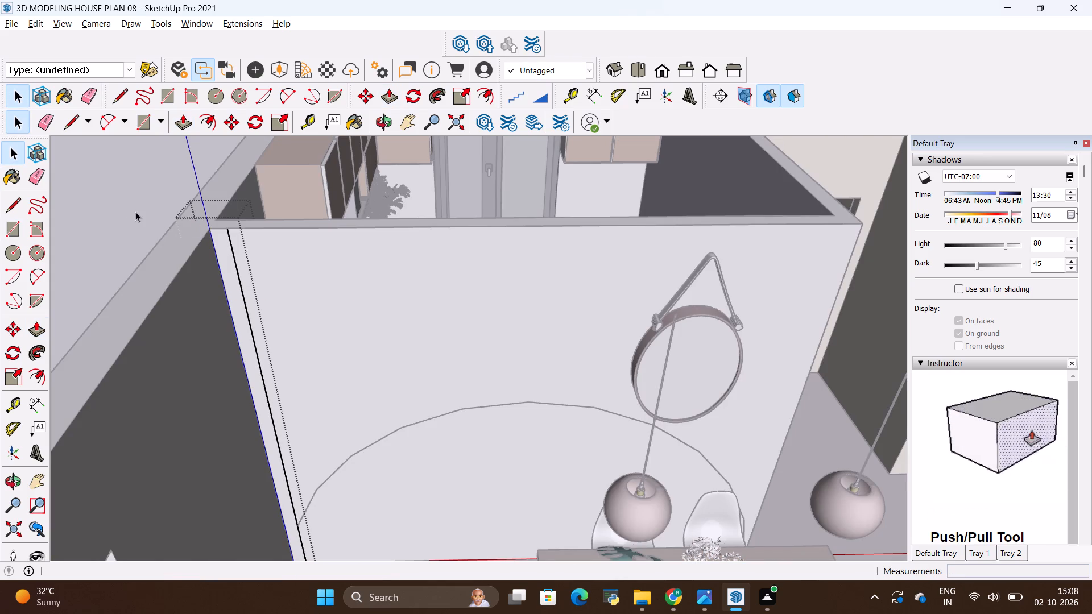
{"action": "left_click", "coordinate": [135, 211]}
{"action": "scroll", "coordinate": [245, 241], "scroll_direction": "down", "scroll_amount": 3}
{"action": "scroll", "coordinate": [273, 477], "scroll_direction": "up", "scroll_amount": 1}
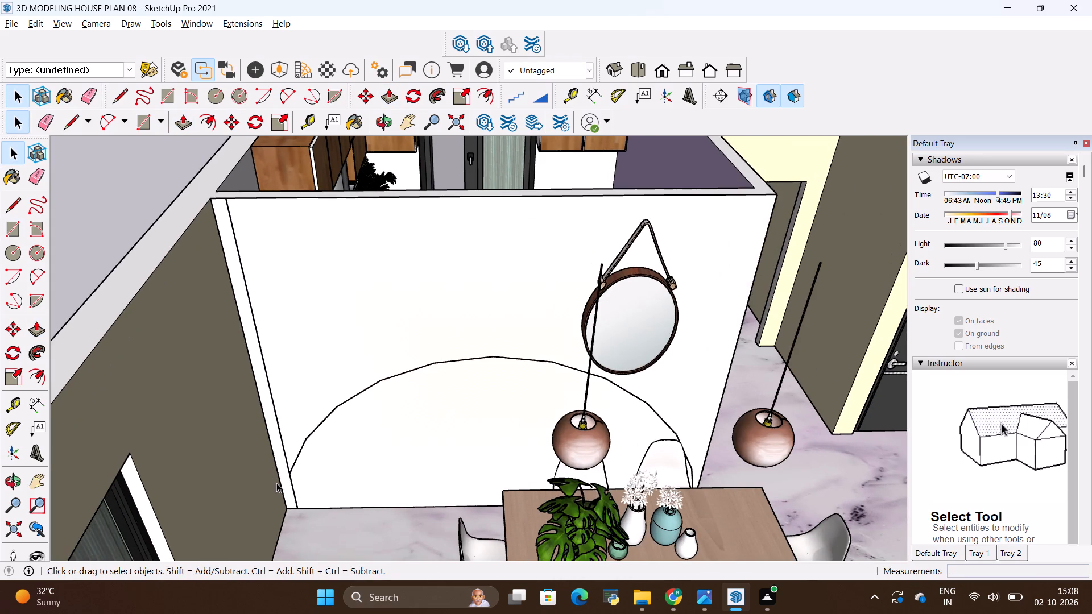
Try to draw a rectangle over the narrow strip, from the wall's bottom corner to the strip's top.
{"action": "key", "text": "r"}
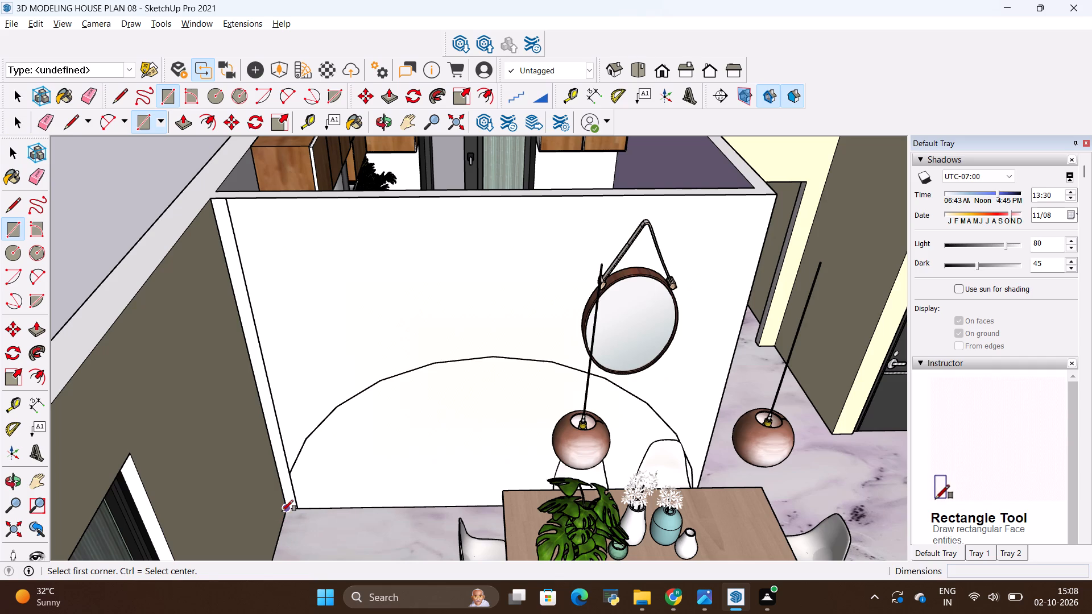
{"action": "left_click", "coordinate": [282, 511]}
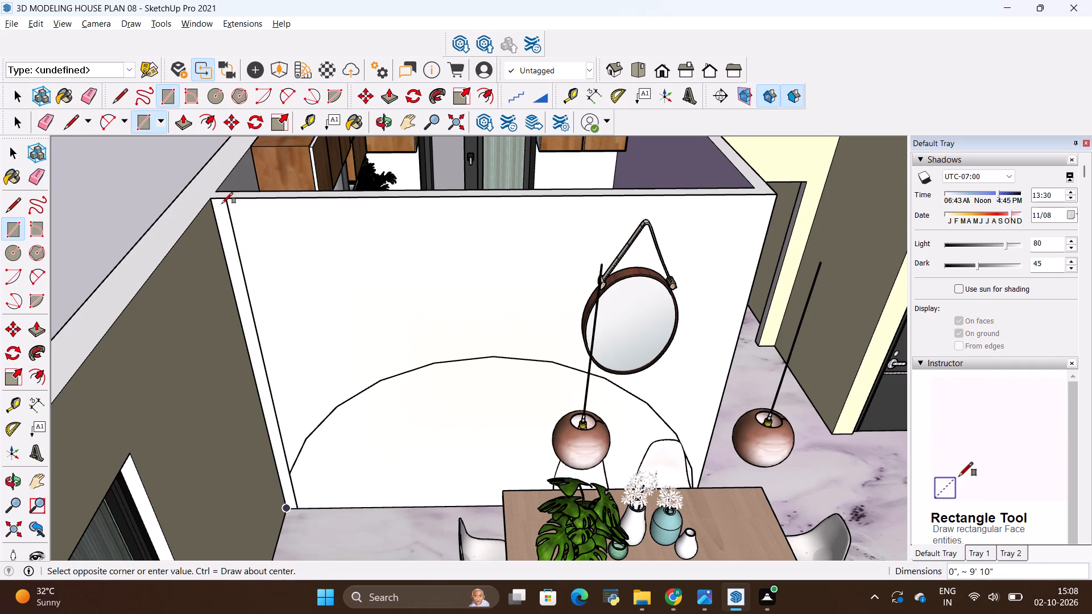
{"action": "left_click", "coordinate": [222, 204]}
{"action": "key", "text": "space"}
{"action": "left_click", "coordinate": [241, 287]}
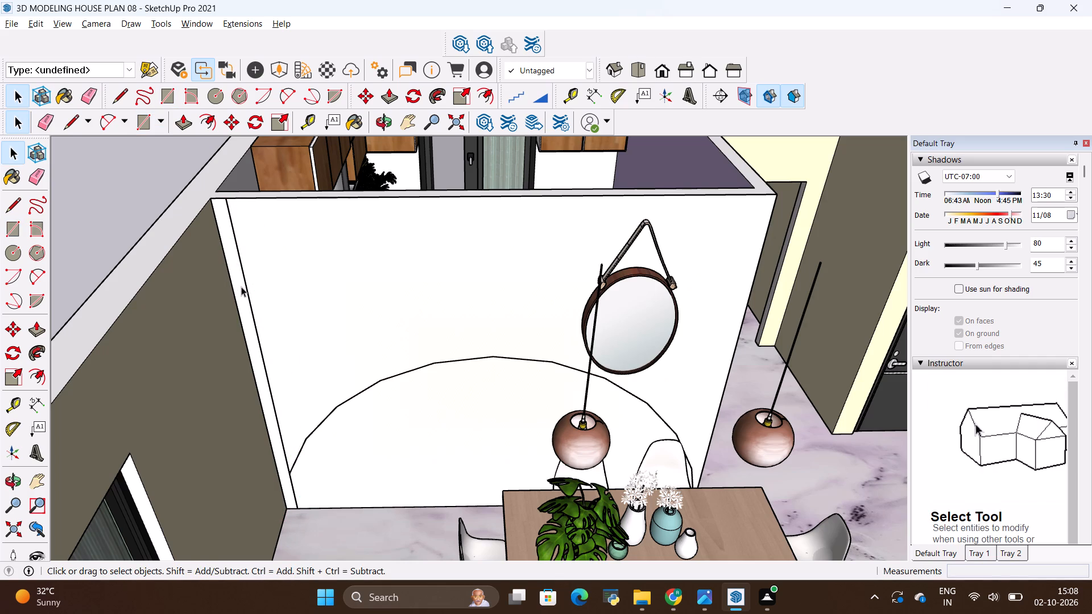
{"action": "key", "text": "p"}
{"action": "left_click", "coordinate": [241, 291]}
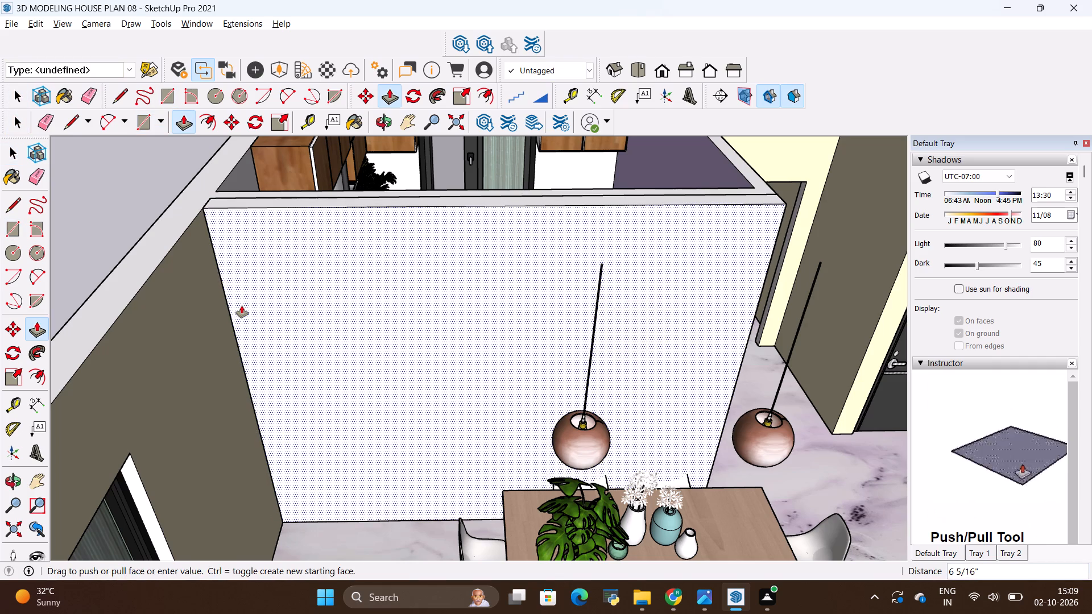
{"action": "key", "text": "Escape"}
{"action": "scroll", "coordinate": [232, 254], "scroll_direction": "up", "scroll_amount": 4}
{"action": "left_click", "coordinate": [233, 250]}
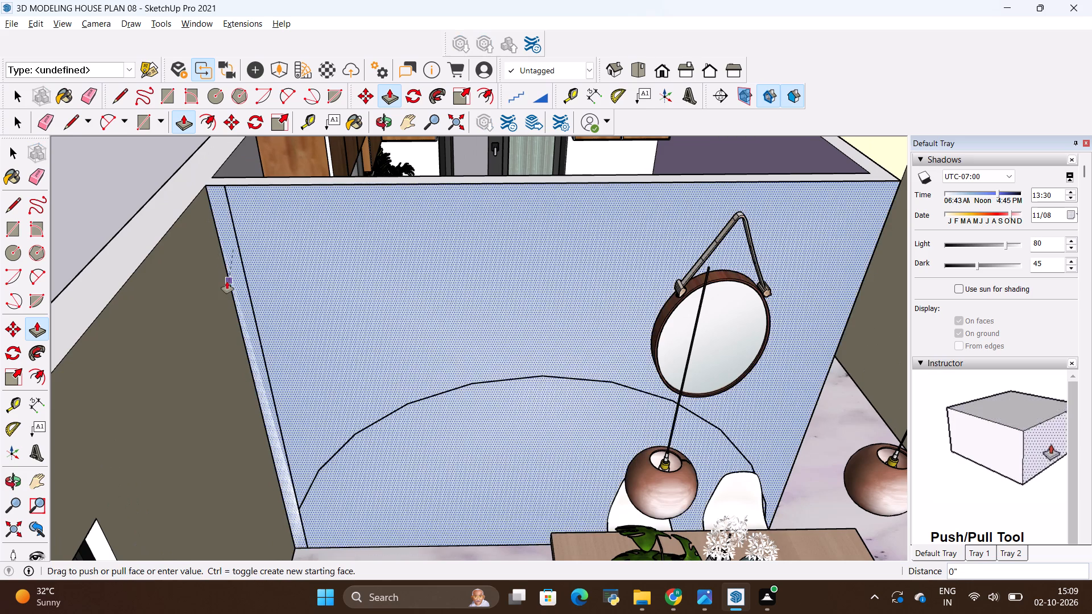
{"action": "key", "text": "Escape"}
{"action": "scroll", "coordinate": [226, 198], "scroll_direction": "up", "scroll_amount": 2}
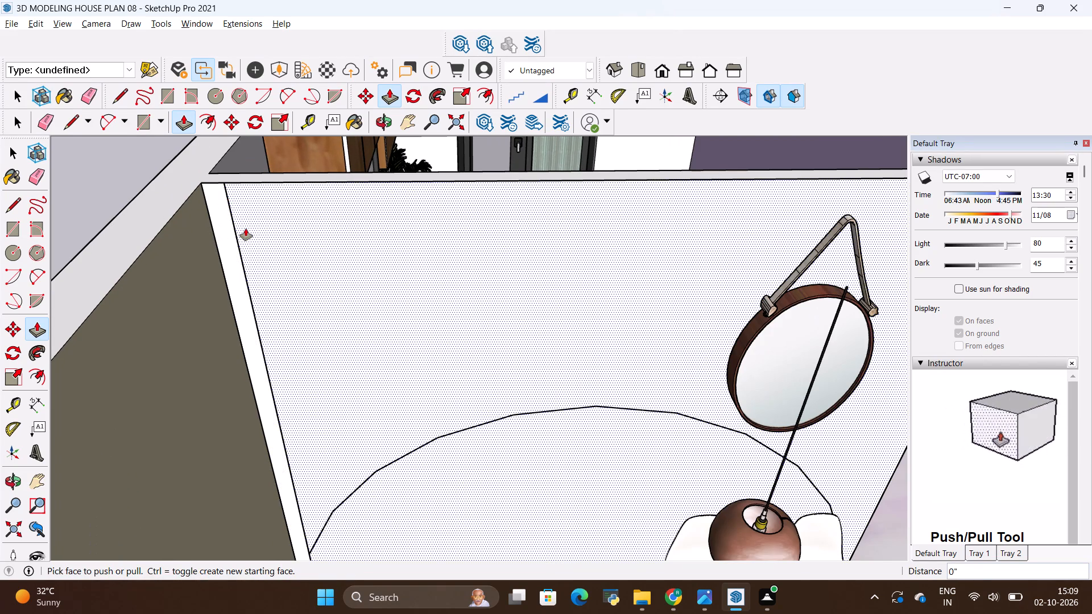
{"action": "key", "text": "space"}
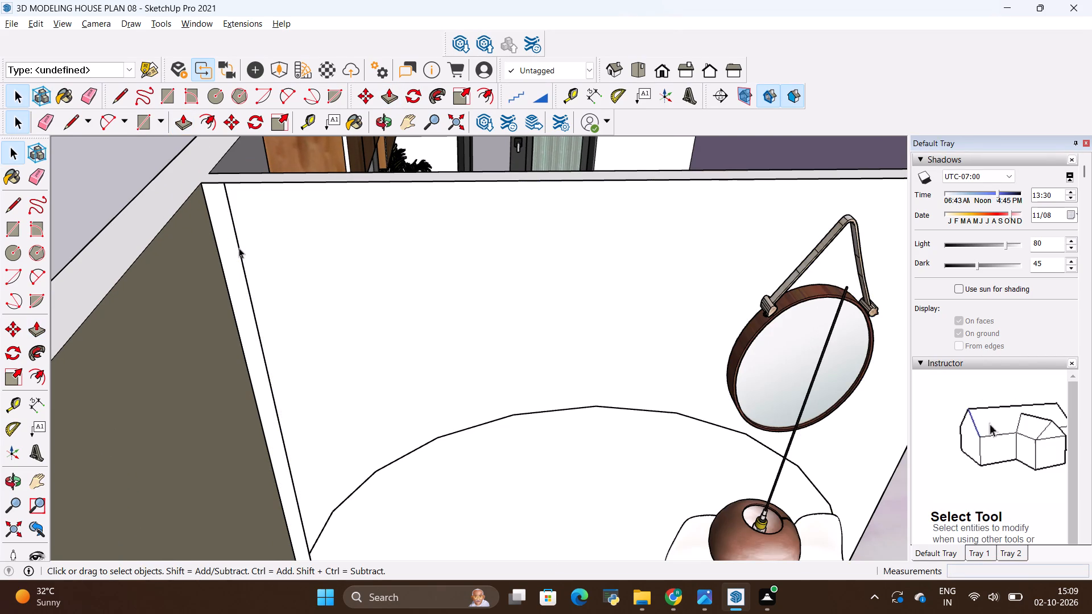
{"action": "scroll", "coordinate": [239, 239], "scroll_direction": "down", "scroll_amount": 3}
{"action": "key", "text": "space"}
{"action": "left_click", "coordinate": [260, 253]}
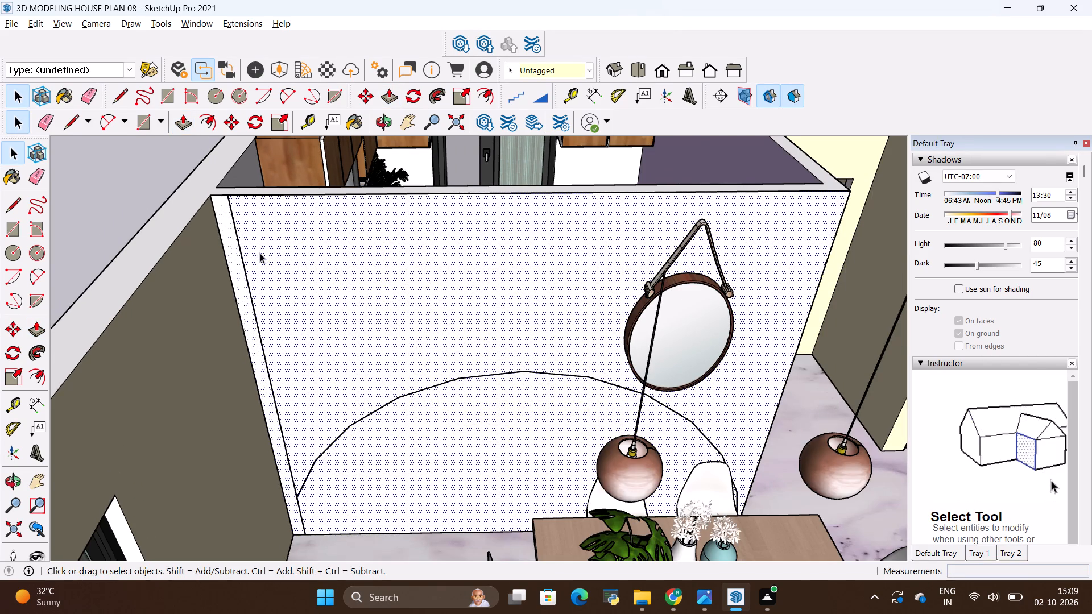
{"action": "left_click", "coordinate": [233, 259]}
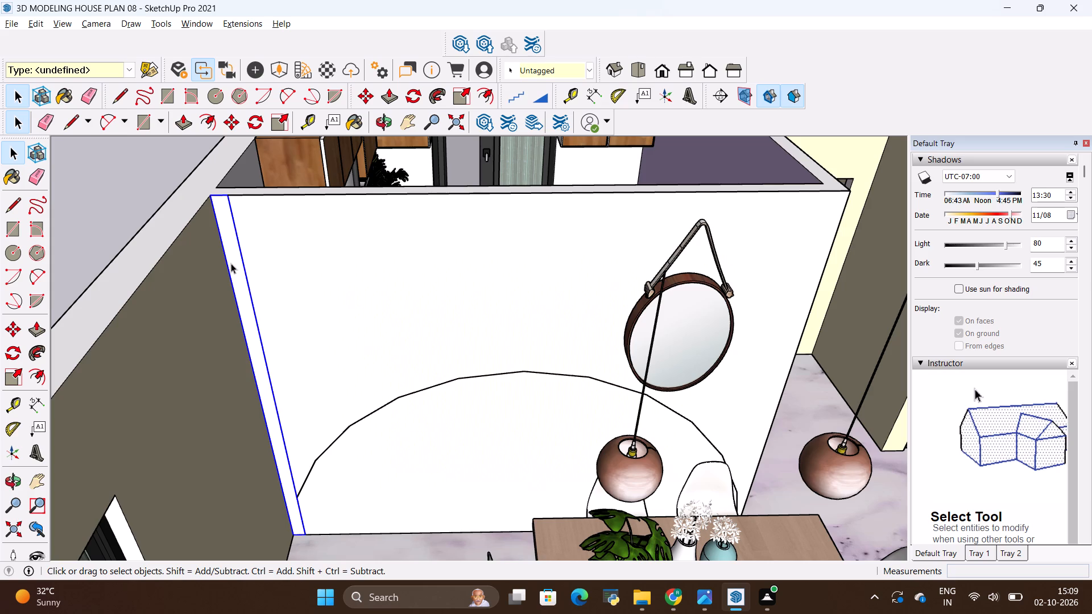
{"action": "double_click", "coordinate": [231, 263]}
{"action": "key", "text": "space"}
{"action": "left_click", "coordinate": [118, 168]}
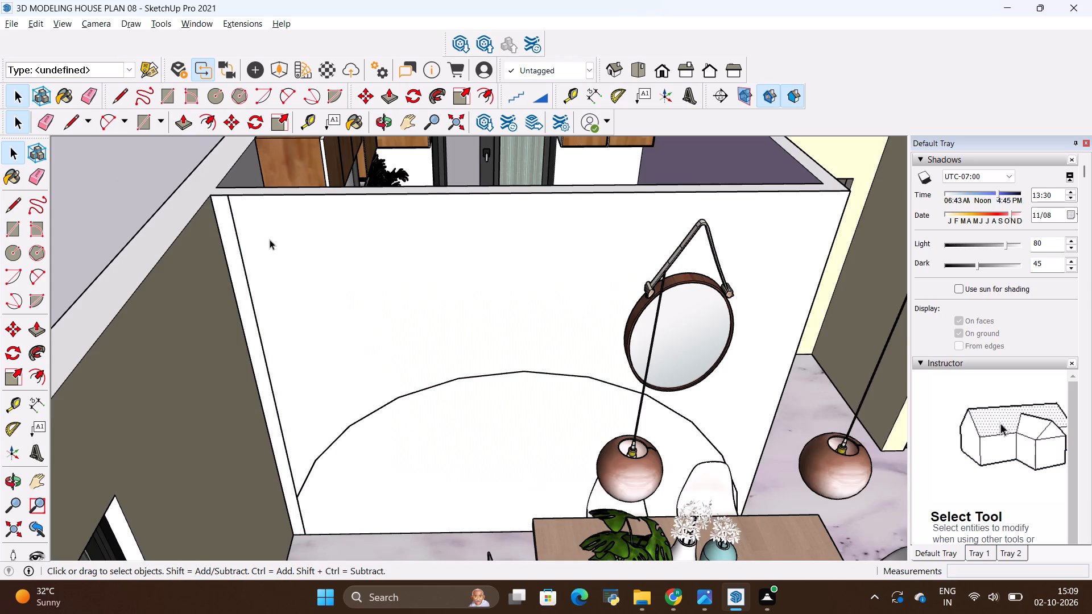
Undo the rectangles drawn on the mirror wall and the remaining single corner strip.
{"action": "key", "text": "alt+BackSpace"}
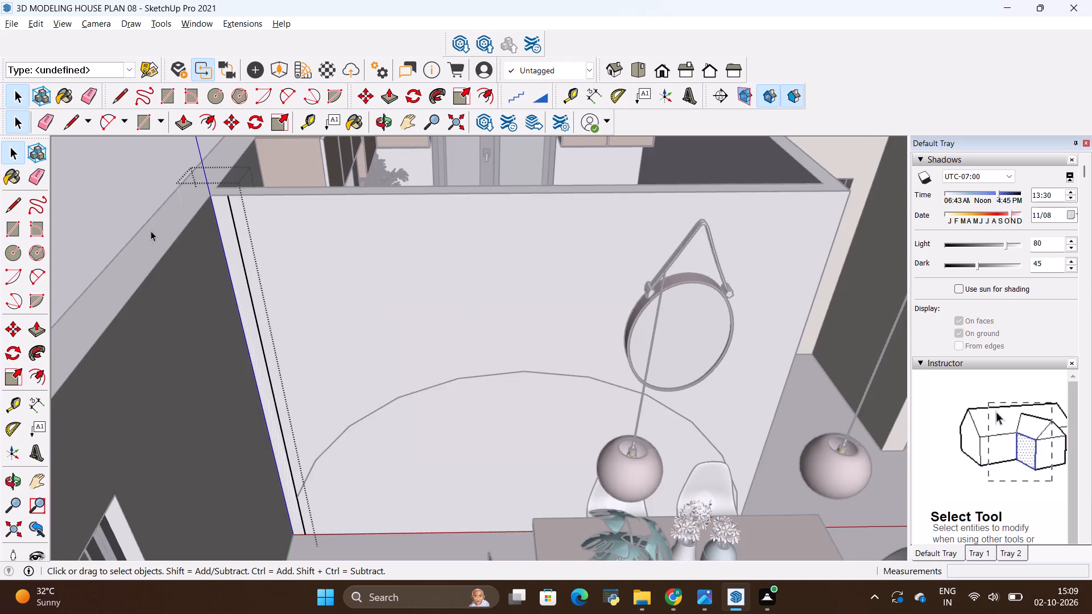
{"action": "key", "text": "alt+BackSpace"}
{"action": "key", "text": "alt+BackSpace"}
{"action": "key", "text": "alt+BackSpace"}
{"action": "key", "text": "alt+BackSpace"}
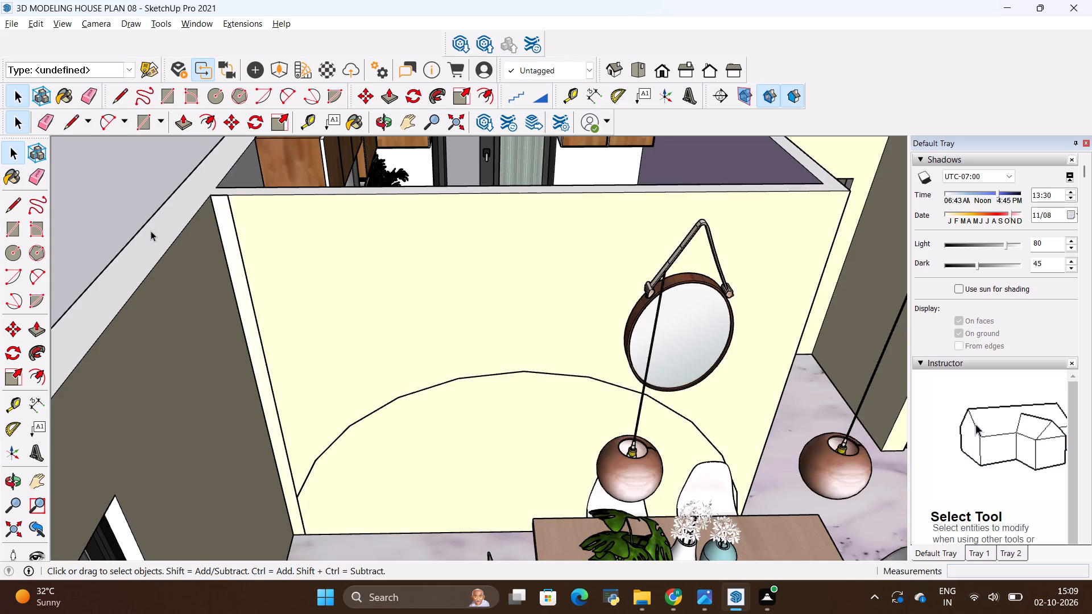
{"action": "key", "text": "alt+BackSpace"}
{"action": "key", "text": "alt+BackSpace"}
{"action": "key", "text": "alt+BackSpace"}
{"action": "key", "text": "alt+BackSpace"}
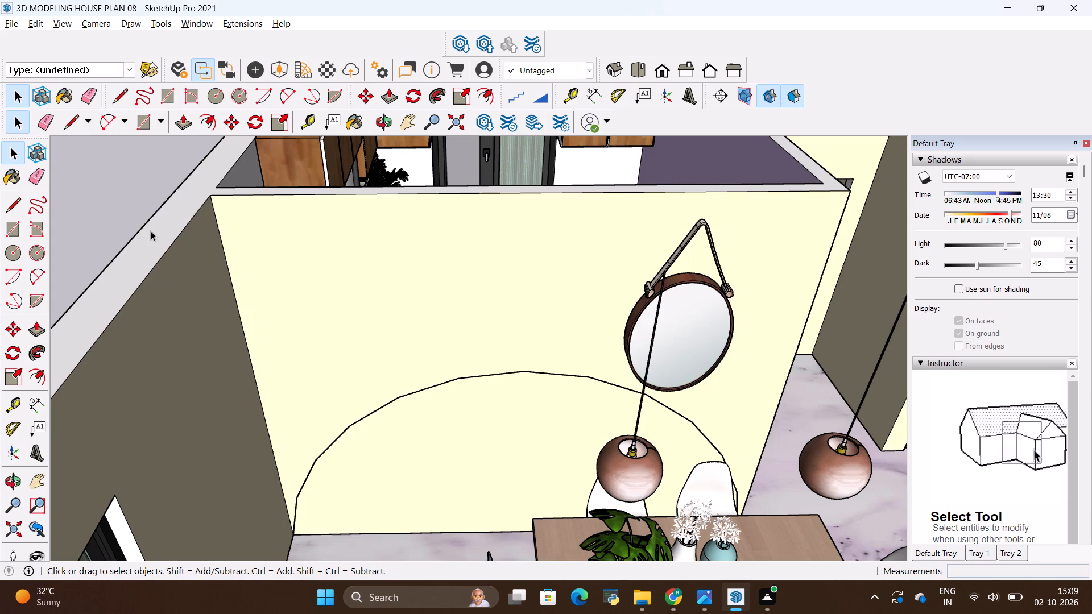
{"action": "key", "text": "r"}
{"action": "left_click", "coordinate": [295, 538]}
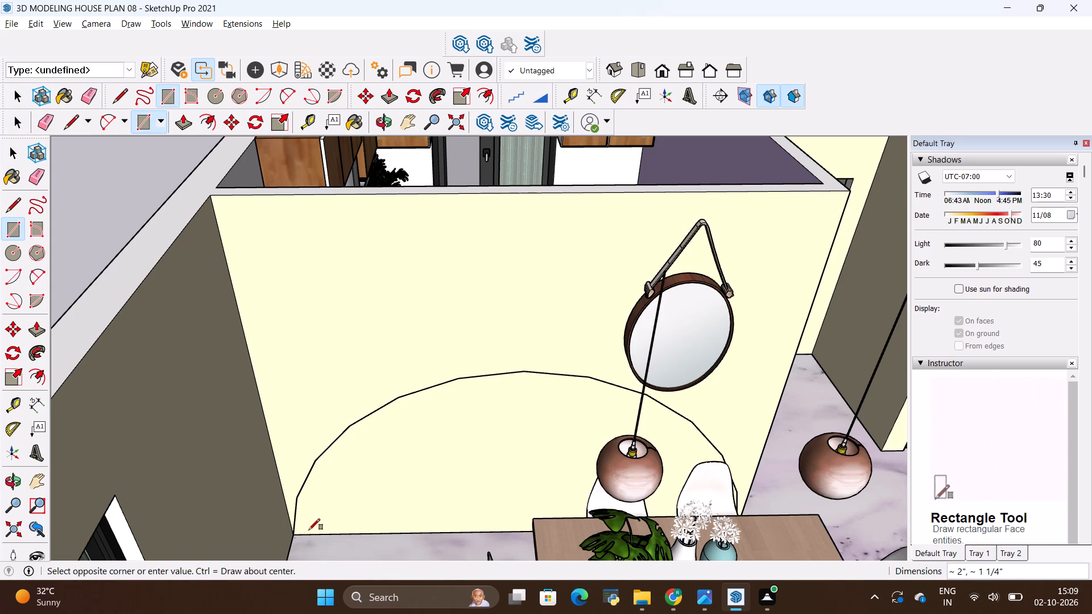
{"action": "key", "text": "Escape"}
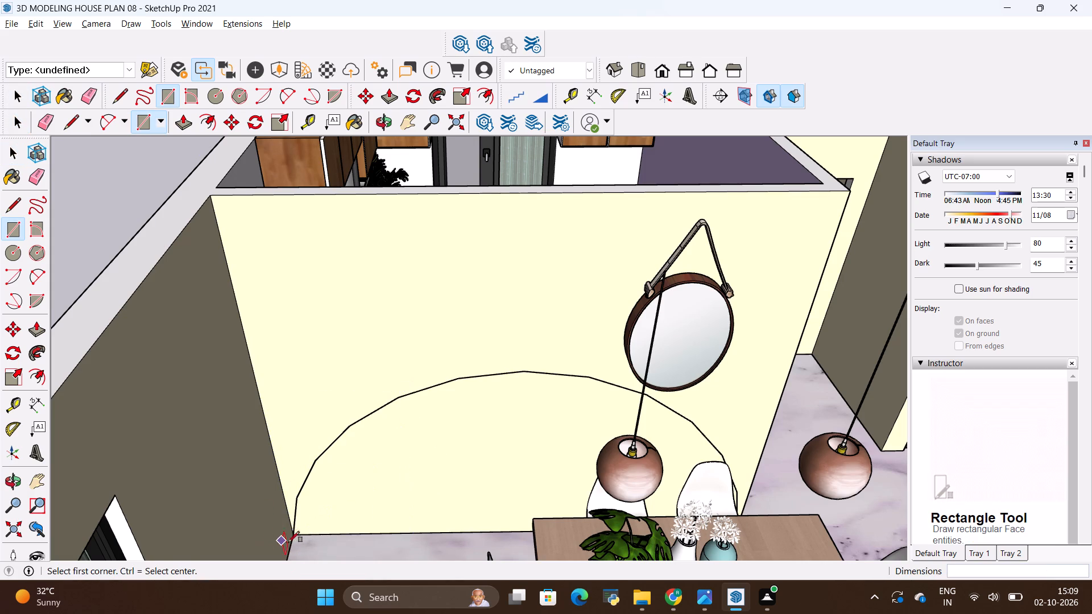
Draw a rectangle covering the whole mirror wall face from corner to corner, about 12' 5 3/16" by 10'.
{"action": "key", "text": "r"}
{"action": "scroll", "coordinate": [309, 537], "scroll_direction": "up", "scroll_amount": 9}
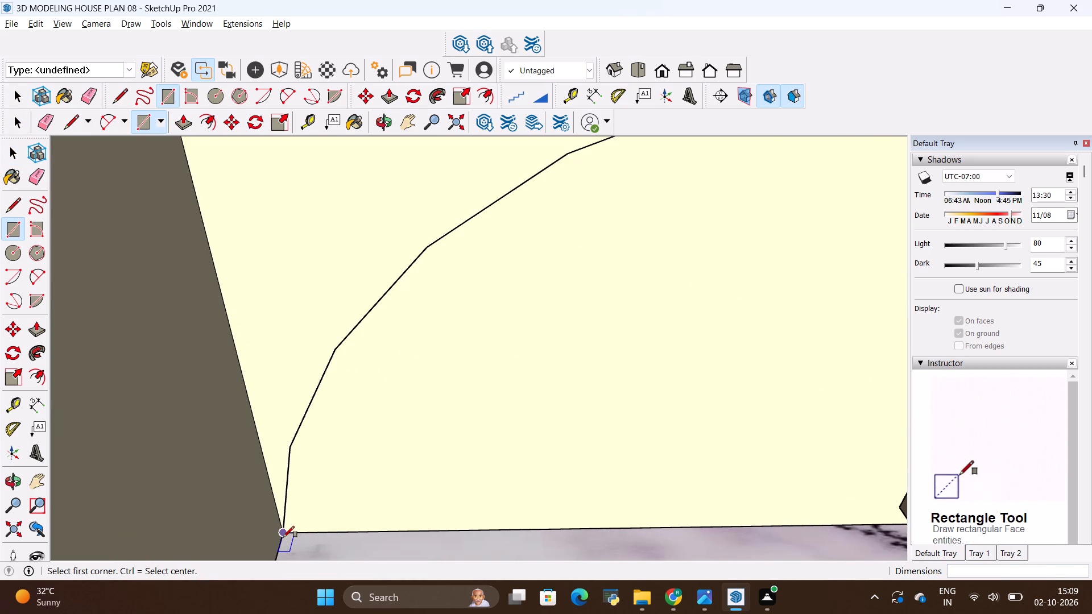
{"action": "left_click", "coordinate": [283, 537]}
{"action": "scroll", "coordinate": [358, 503], "scroll_direction": "down", "scroll_amount": 14}
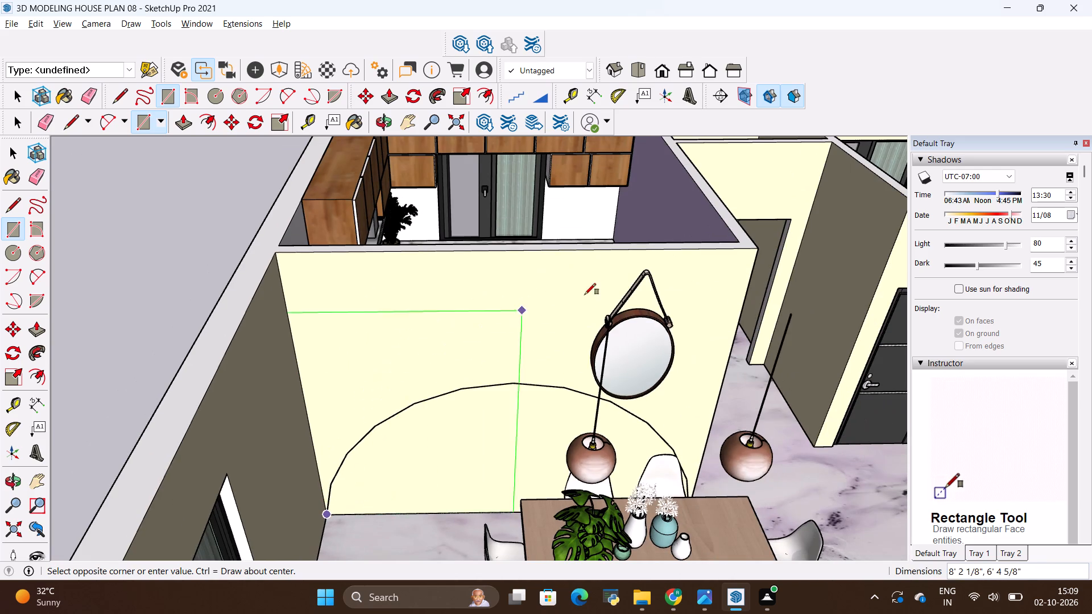
{"action": "left_click", "coordinate": [751, 252]}
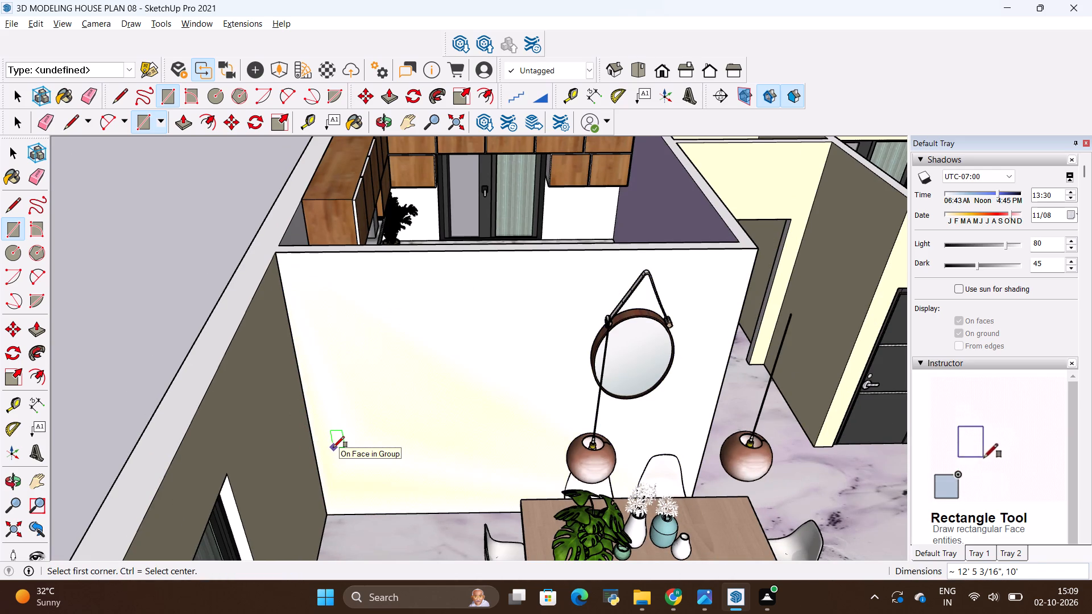
Undo the rectangle drawn over the whole mirror wall.
{"action": "key", "text": "alt+BackSpace"}
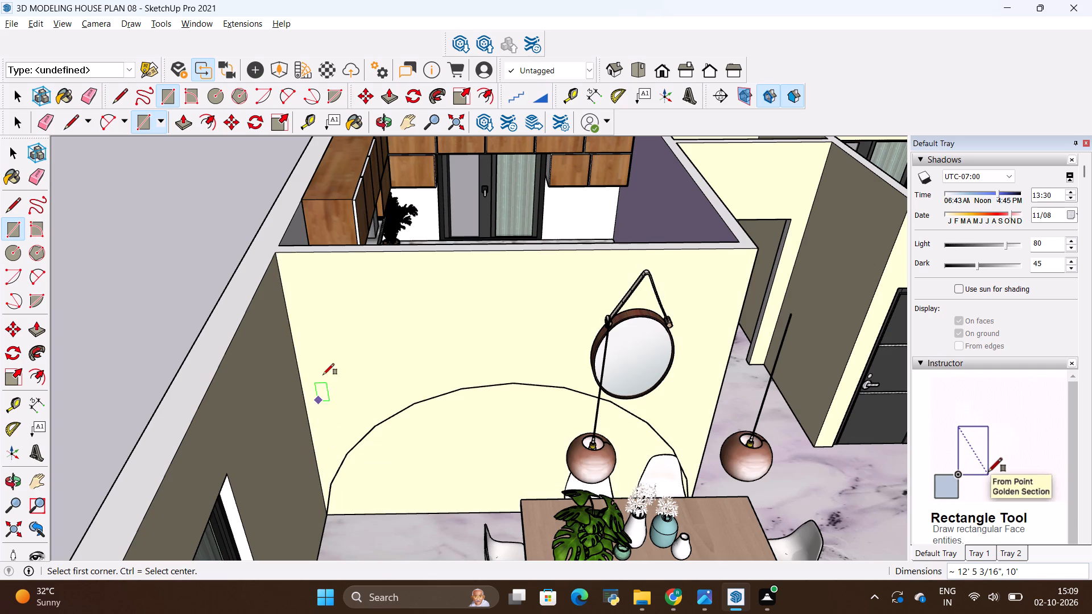
Inside the mirror wall's group, draw a 10' by 4" vertical rectangle from the wall's upper corner beside the adjoining side wall.
{"action": "key", "text": "space"}
{"action": "double_click", "coordinate": [341, 377]}
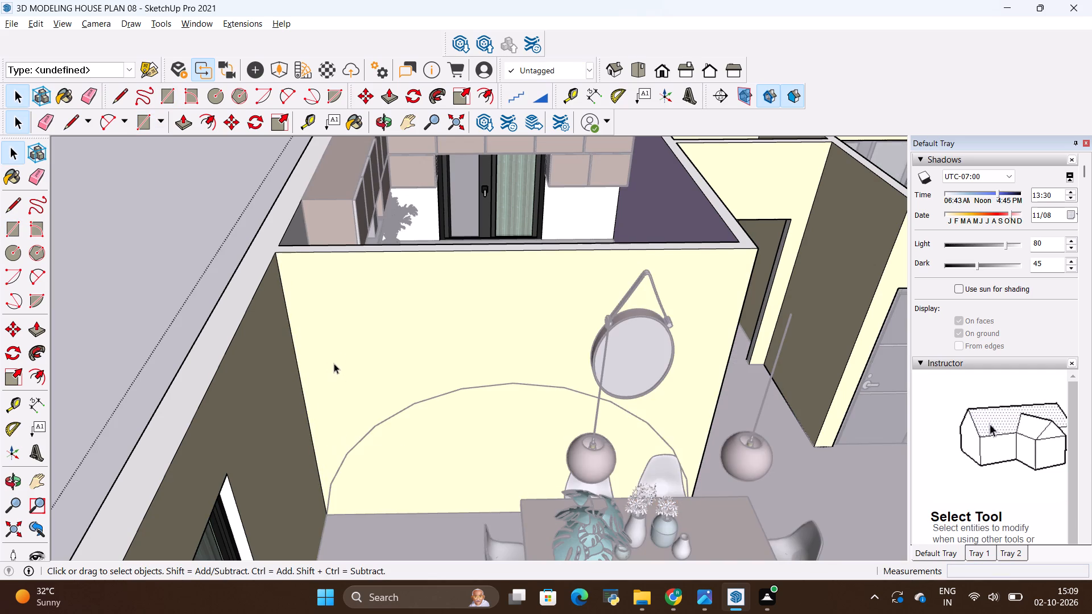
{"action": "key", "text": "r"}
{"action": "left_click", "coordinate": [275, 257]}
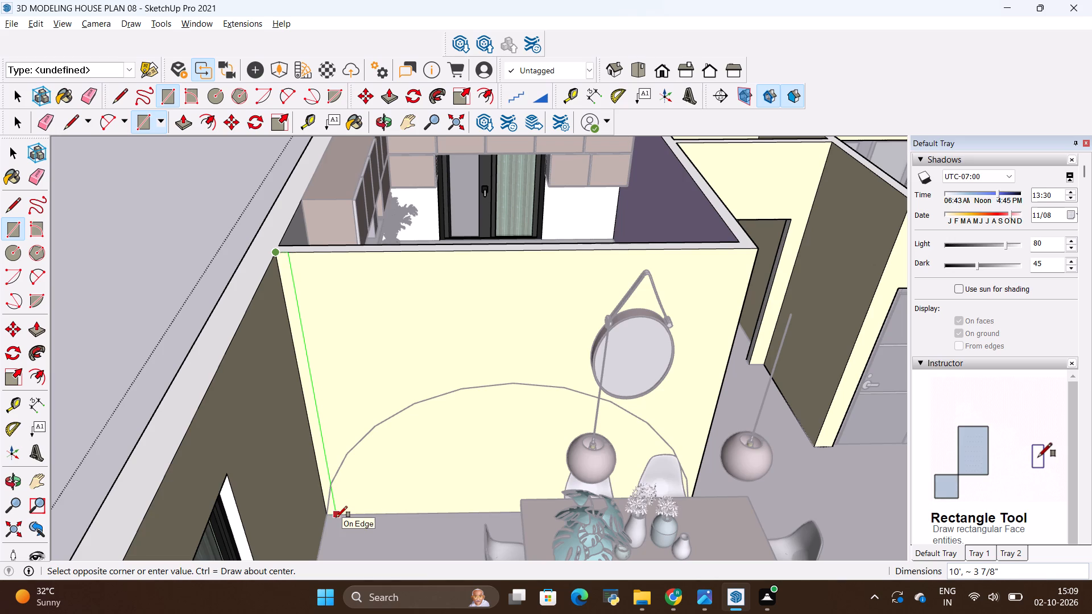
{"action": "key", "text": "BackSpace"}
{"action": "key", "text": "BackSpace"}
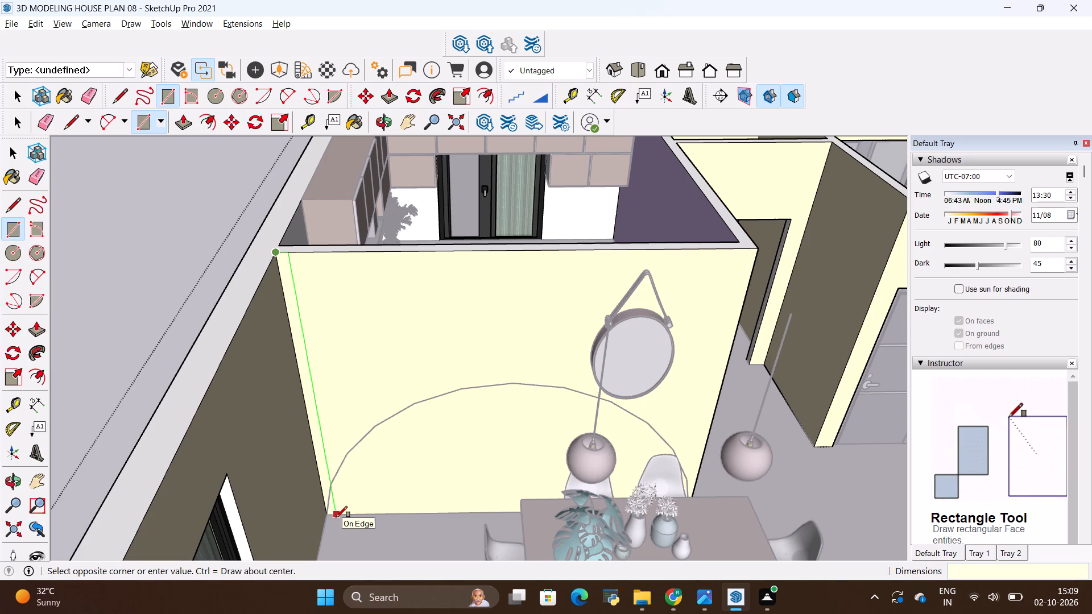
{"action": "type", "text": "10"}
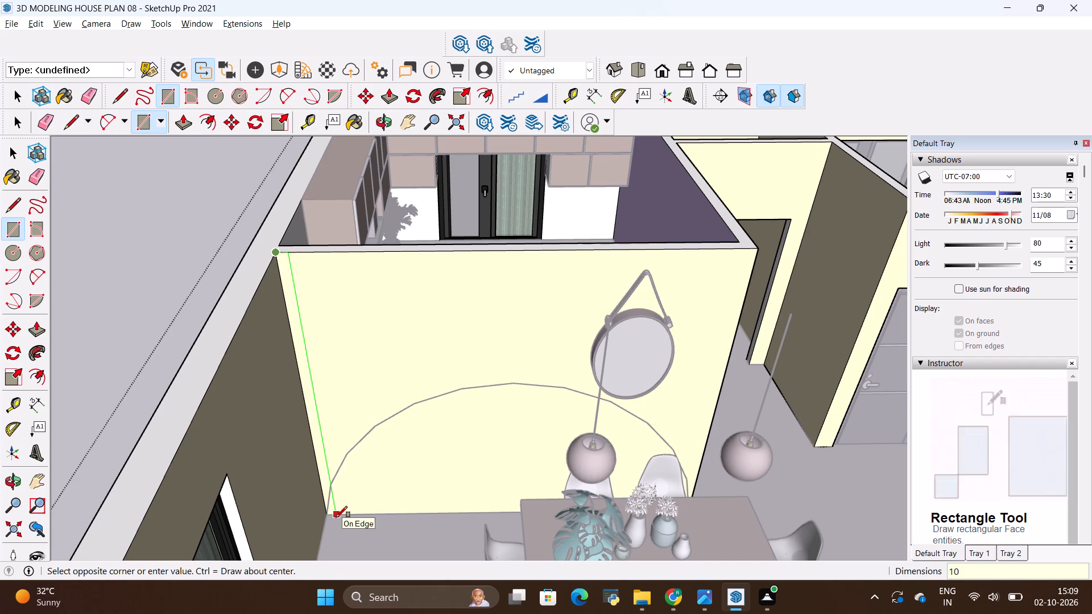
{"action": "type", "text": "',4"}
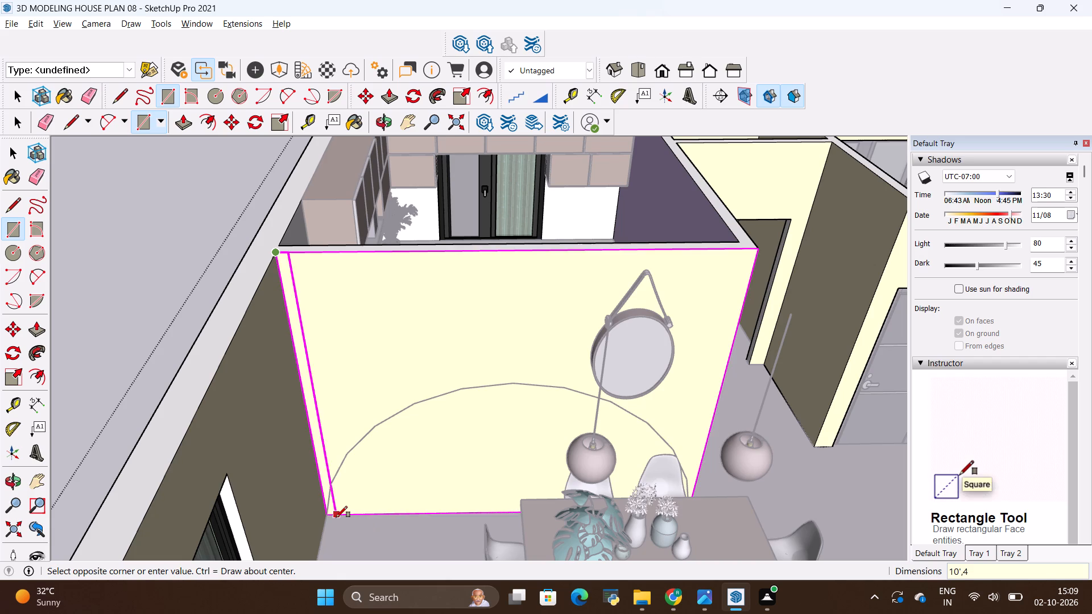
{"action": "key", "text": "shift+quotedbl"}
{"action": "key", "text": "Return"}
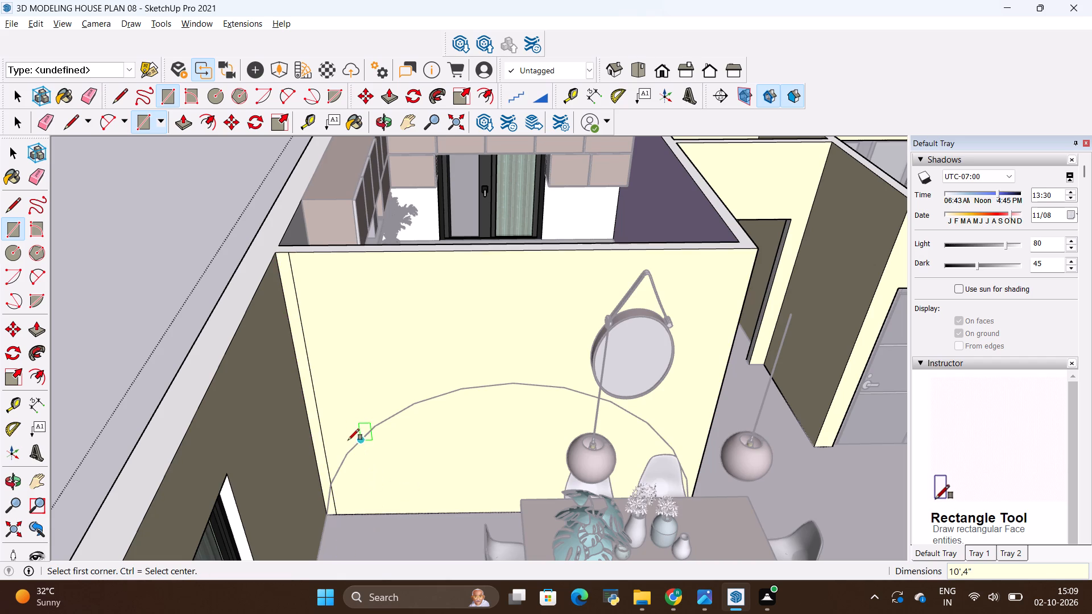
Group the narrow corner strip's face with its edges and make that group a component.
{"action": "key", "text": "space"}
{"action": "left_click", "coordinate": [315, 425]}
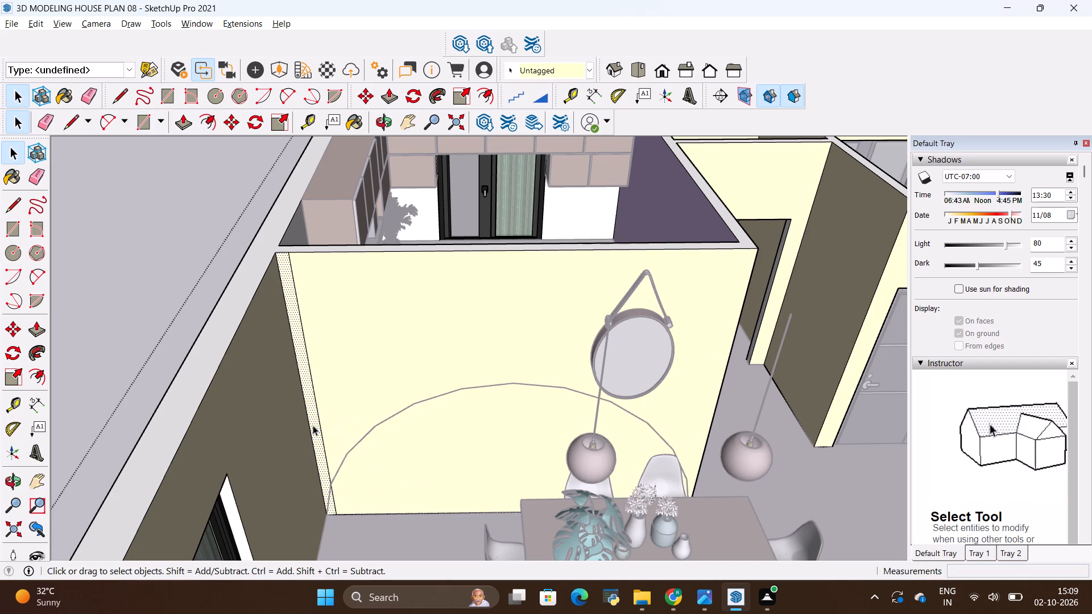
{"action": "double_click", "coordinate": [313, 425]}
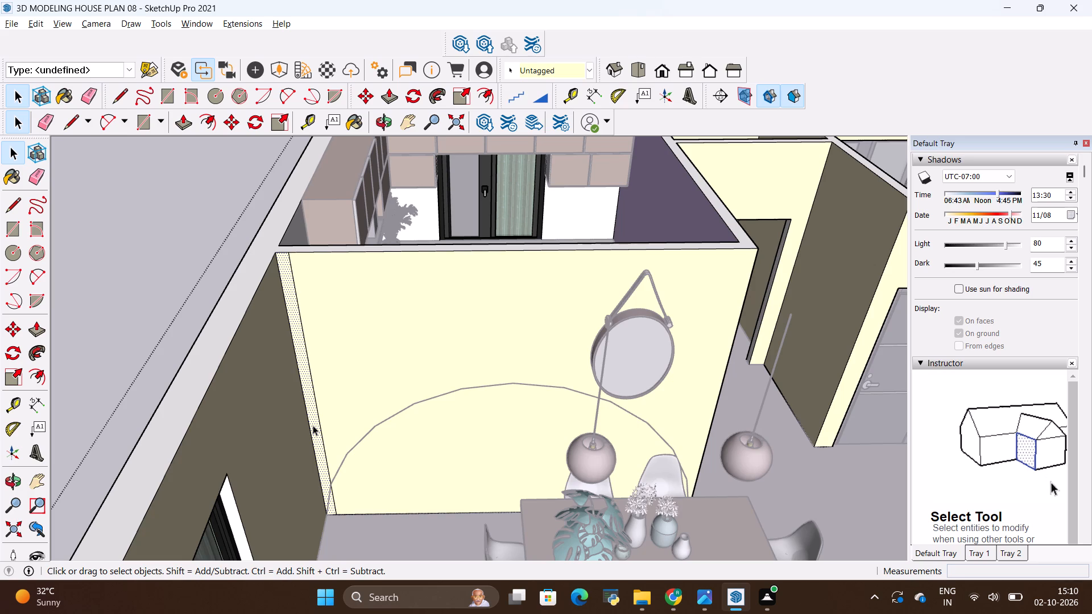
{"action": "right_click", "coordinate": [313, 425]}
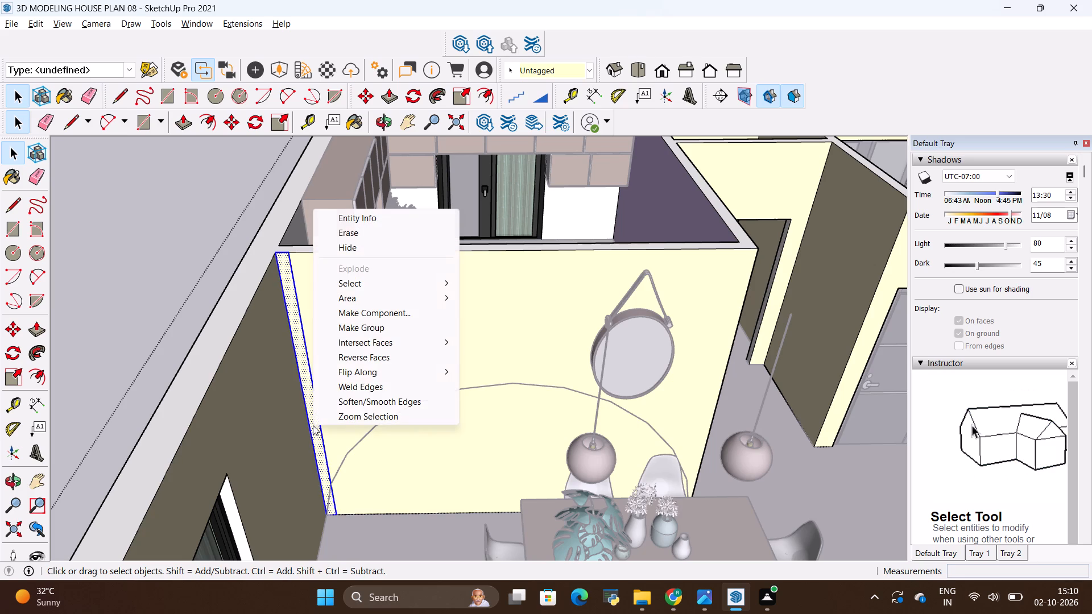
{"action": "left_click", "coordinate": [355, 331]}
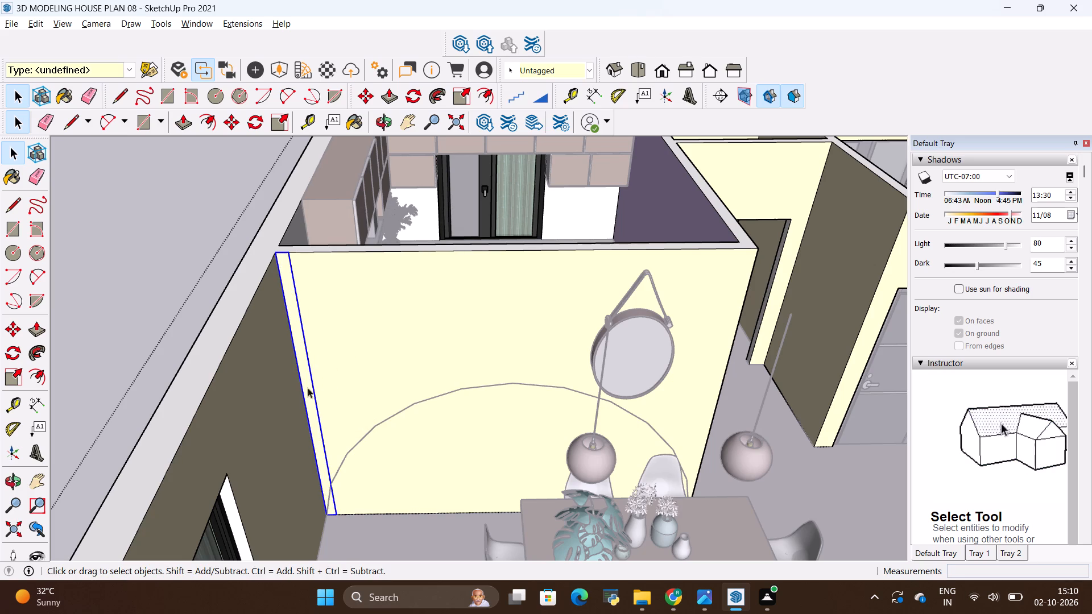
{"action": "right_click", "coordinate": [307, 395]}
{"action": "left_click", "coordinate": [354, 290]}
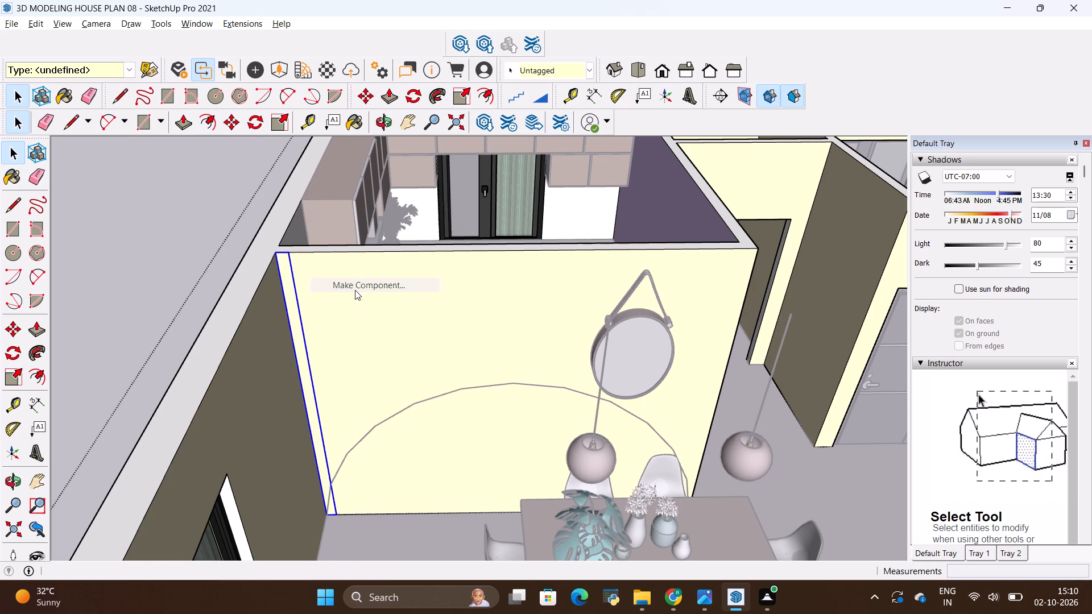
{"action": "left_click", "coordinate": [563, 442]}
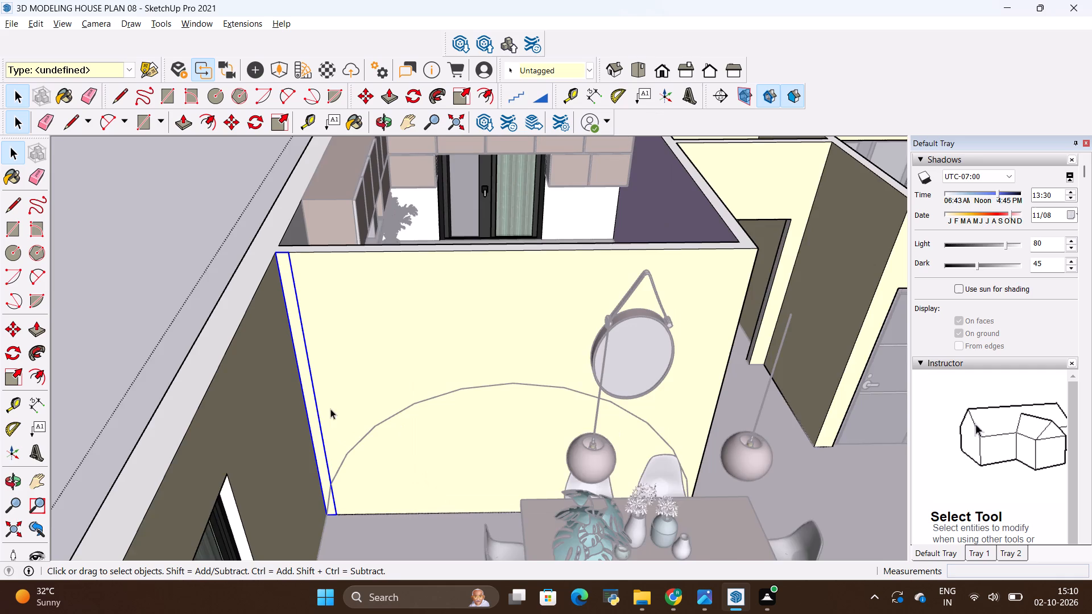
Open the corner strip for editing and push/pull its face out 2" from the wall.
{"action": "scroll", "coordinate": [315, 405], "scroll_direction": "up", "scroll_amount": 2}
{"action": "double_click", "coordinate": [314, 405]}
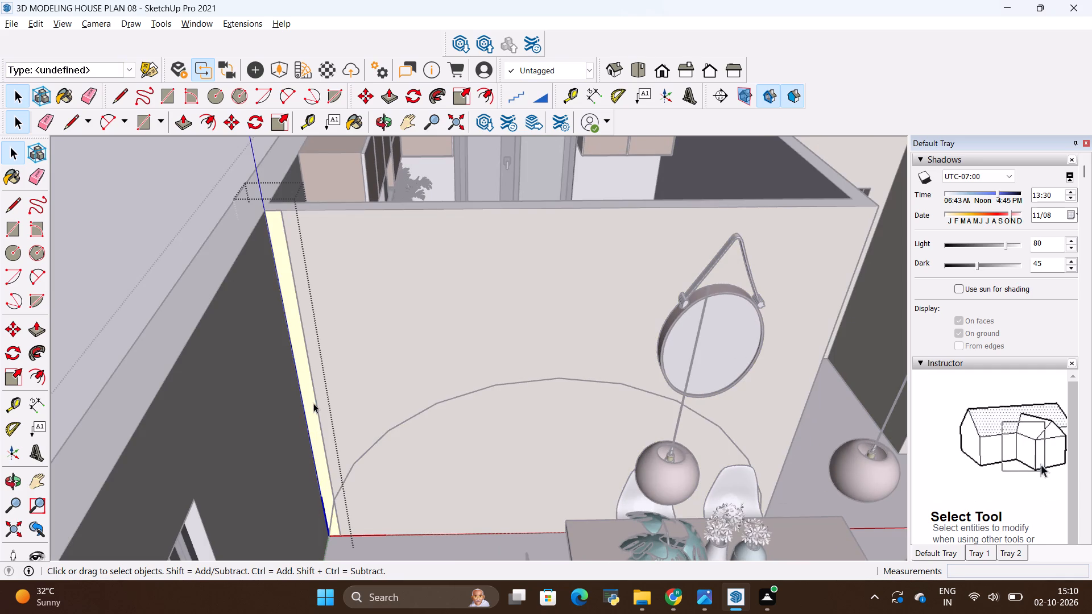
{"action": "key", "text": "p"}
{"action": "left_click", "coordinate": [307, 377]}
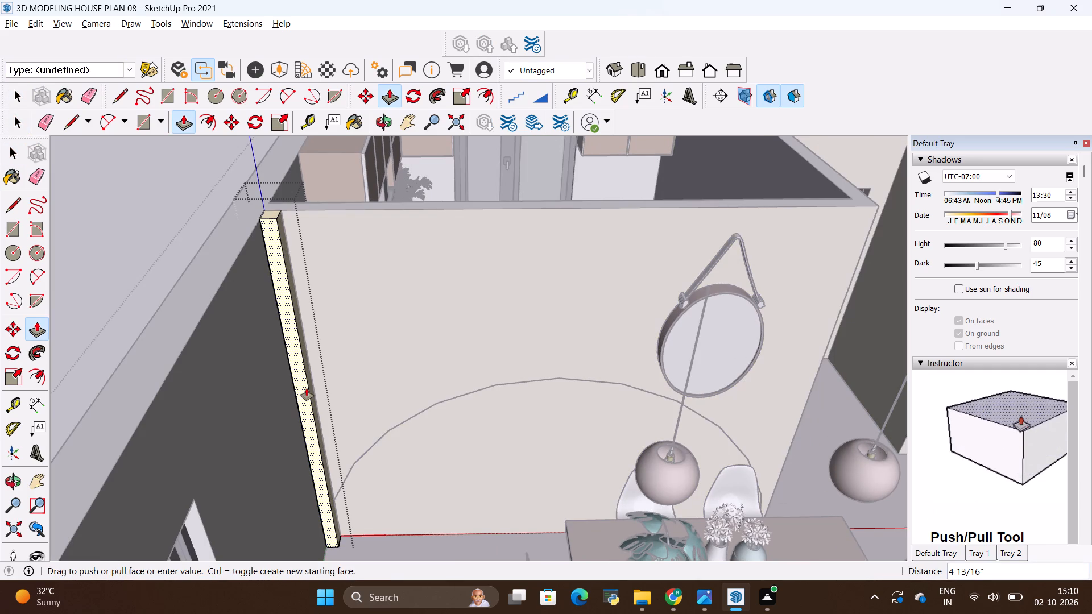
{"action": "key", "text": "BackSpace"}
{"action": "key", "text": "BackSpace"}
{"action": "key", "text": "2"}
{"action": "key", "text": "shift+quotedbl"}
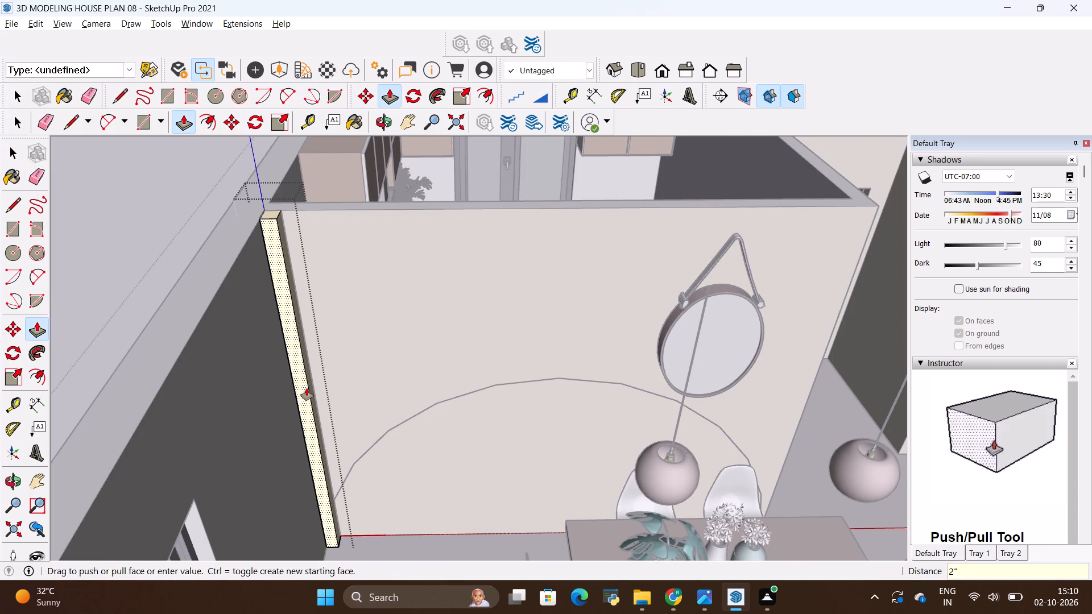
{"action": "key", "text": "Return"}
Select the whole corner slat and copy it 8" horizontally along the mirror wall.
{"action": "scroll", "coordinate": [283, 194], "scroll_direction": "up", "scroll_amount": 6}
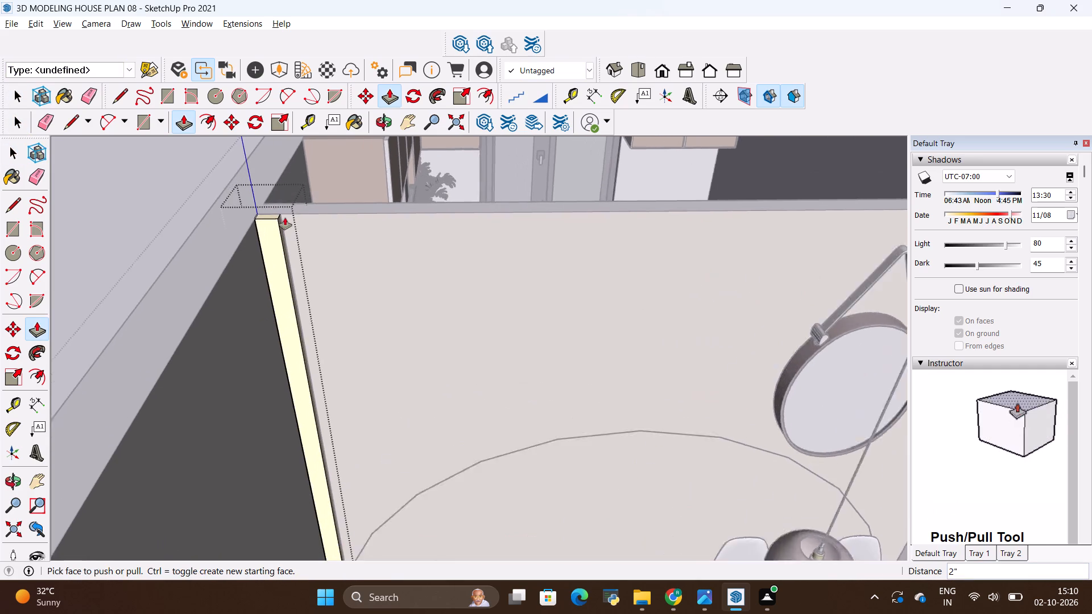
{"action": "scroll", "coordinate": [285, 218], "scroll_direction": "up", "scroll_amount": 9}
{"action": "scroll", "coordinate": [269, 233], "scroll_direction": "down", "scroll_amount": 4}
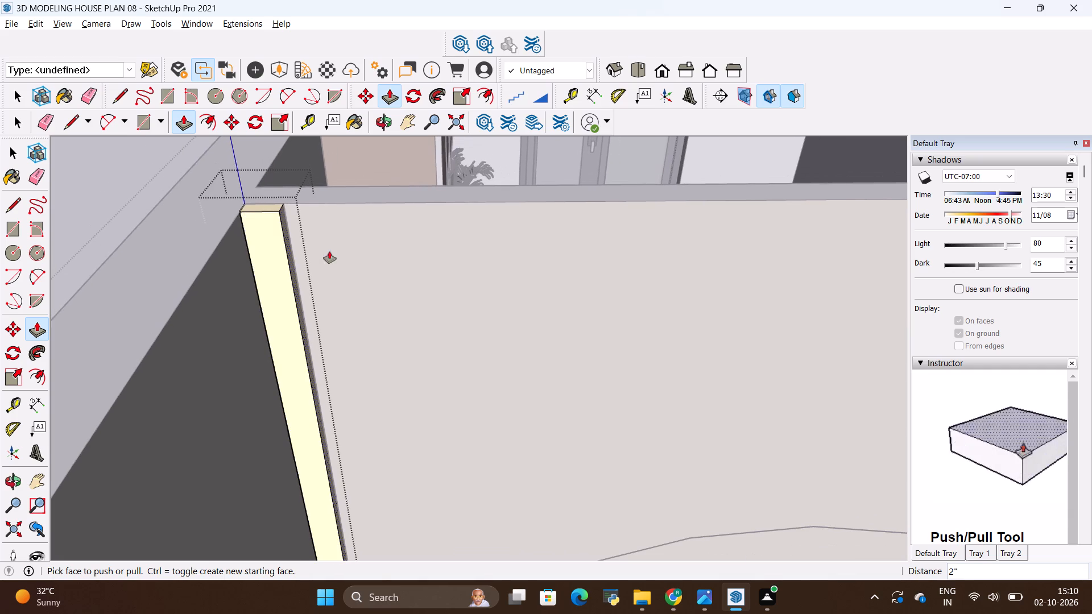
{"action": "key", "text": "space"}
{"action": "left_click", "coordinate": [339, 242]}
{"action": "double_click", "coordinate": [262, 244]}
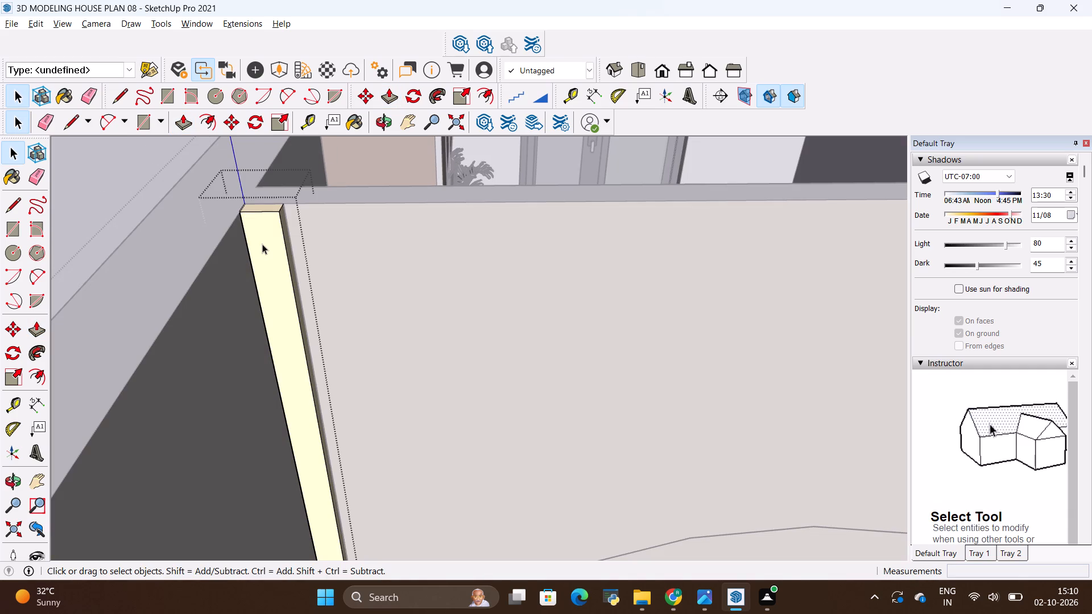
{"action": "triple_click", "coordinate": [262, 244]}
{"action": "double_click", "coordinate": [262, 244]}
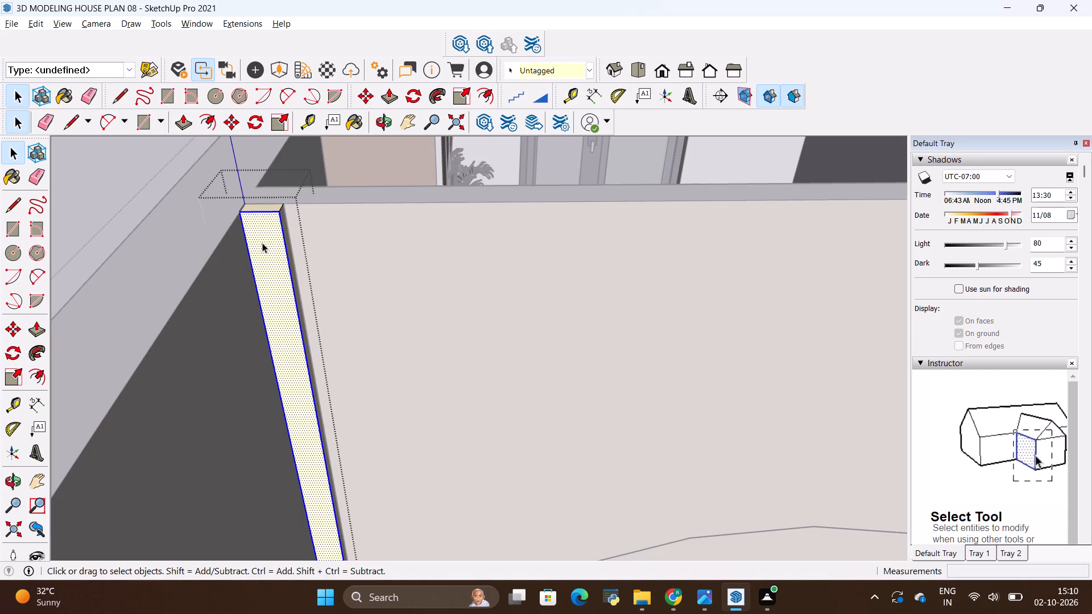
{"action": "scroll", "coordinate": [265, 217], "scroll_direction": "up", "scroll_amount": 3}
{"action": "key", "text": "space"}
{"action": "triple_click", "coordinate": [272, 210]}
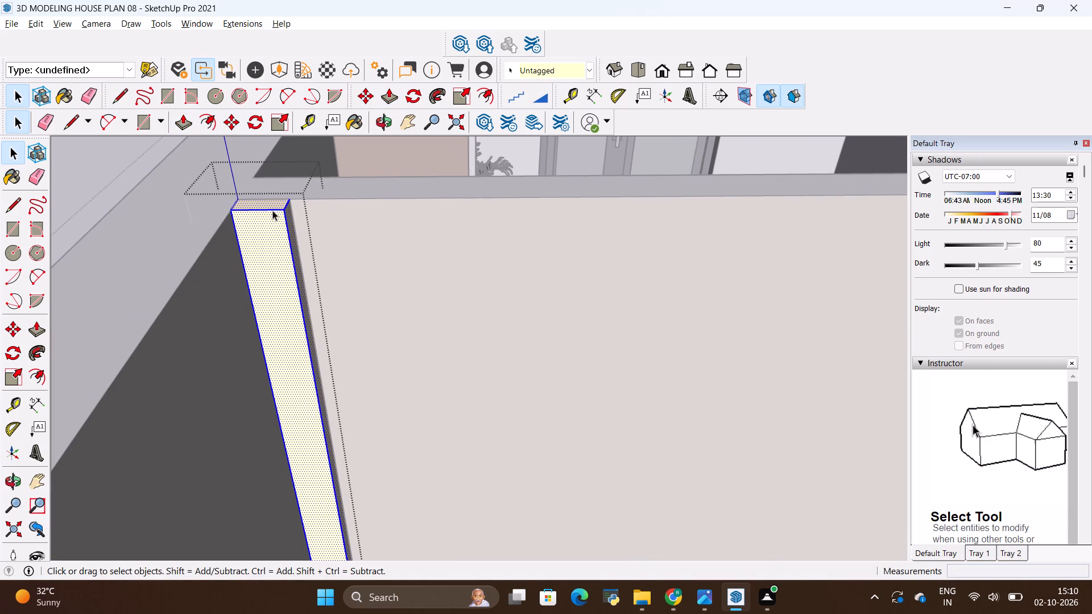
{"action": "left_click", "coordinate": [272, 210]}
{"action": "triple_click", "coordinate": [271, 210]}
{"action": "double_click", "coordinate": [271, 211]}
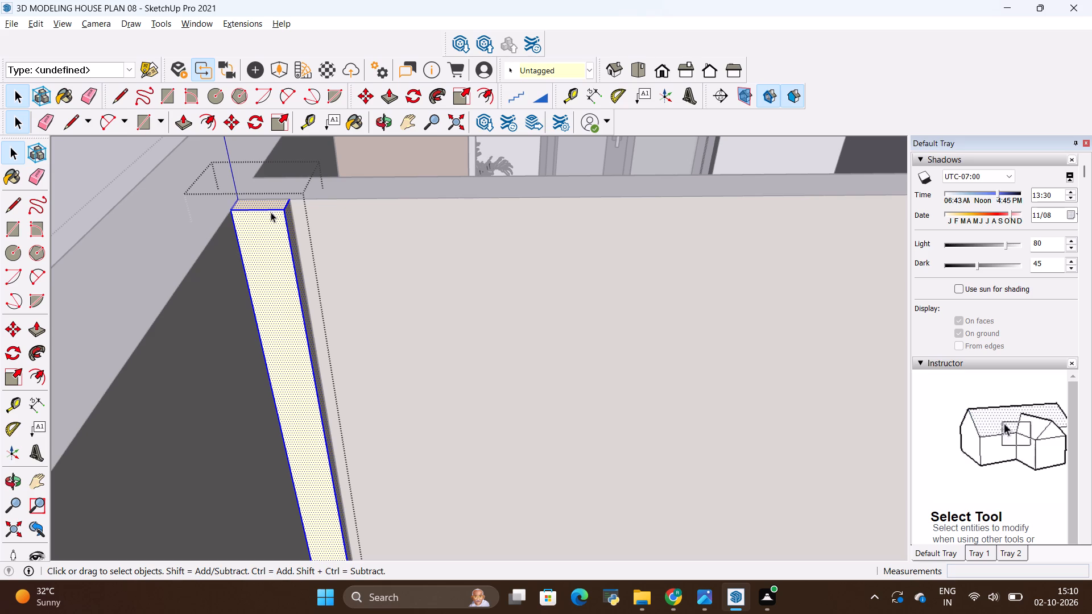
{"action": "key", "text": "m"}
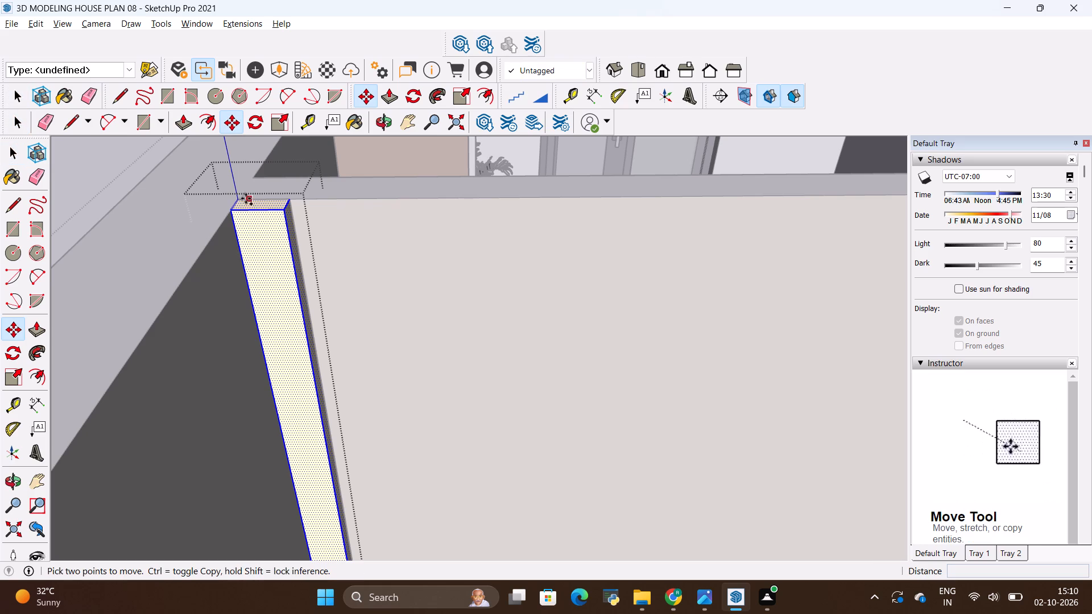
{"action": "left_click", "coordinate": [237, 198]}
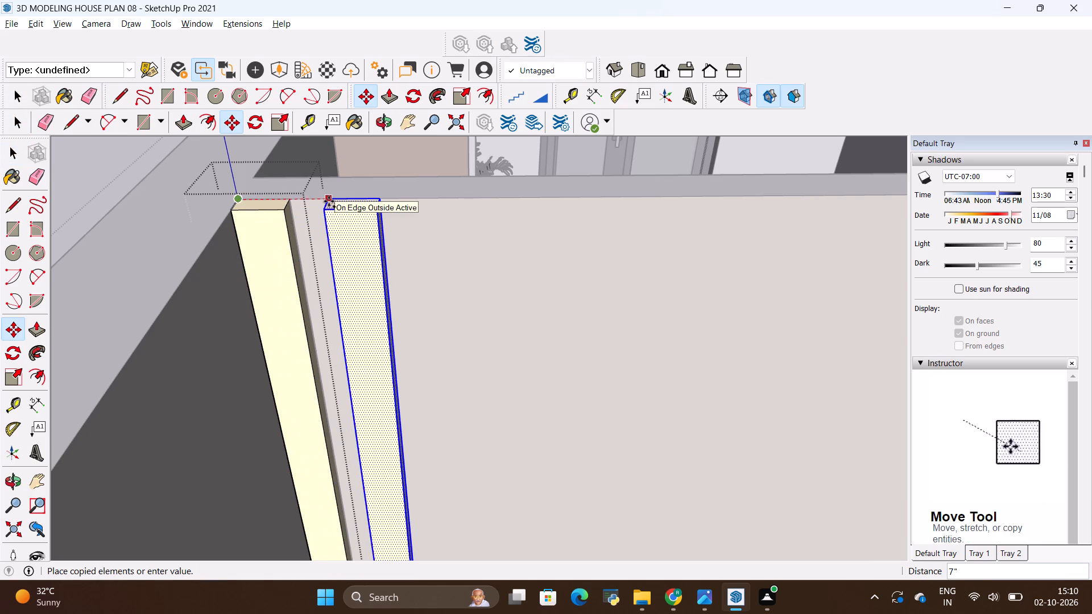
{"action": "key", "text": "BackSpace"}
{"action": "key", "text": "BackSpace"}
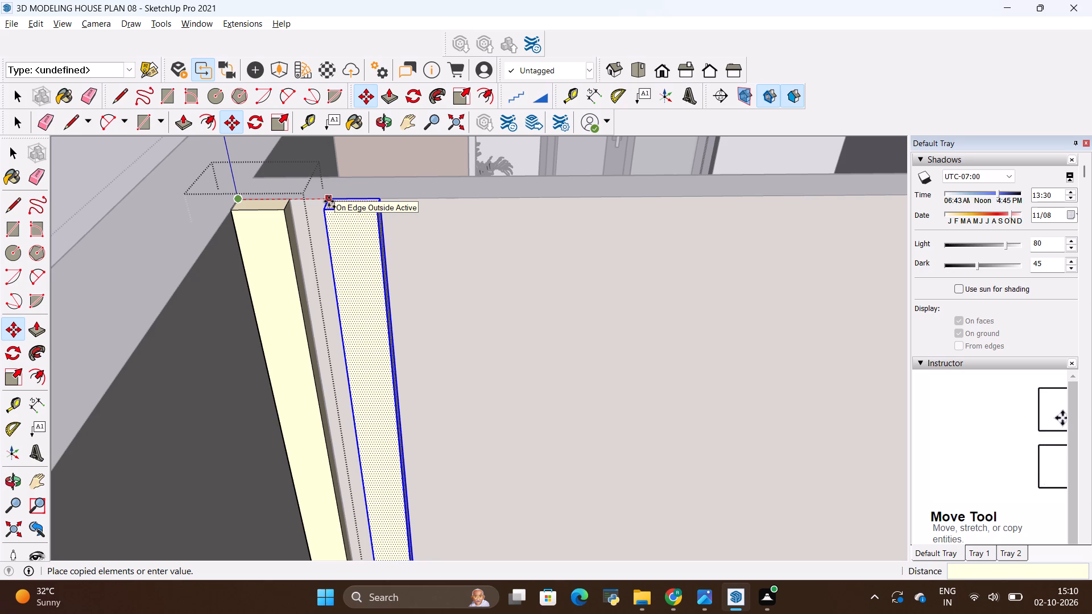
{"action": "key", "text": "8"}
{"action": "key", "text": "shift+quotedbl"}
{"action": "key", "text": "Return"}
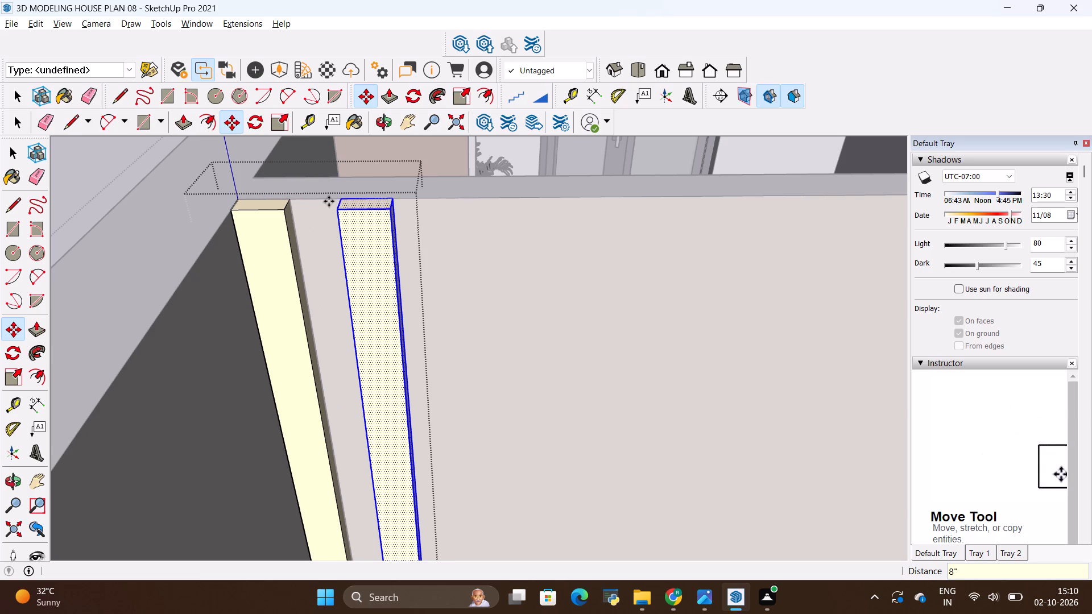
Multiply the slat copy along the mirror wall, trying 16 and 17 before using 18 copies, and leave the slat's editing context.
{"action": "key", "text": "shift+asterisk"}
{"action": "type", "text": "16"}
{"action": "key", "text": "Return"}
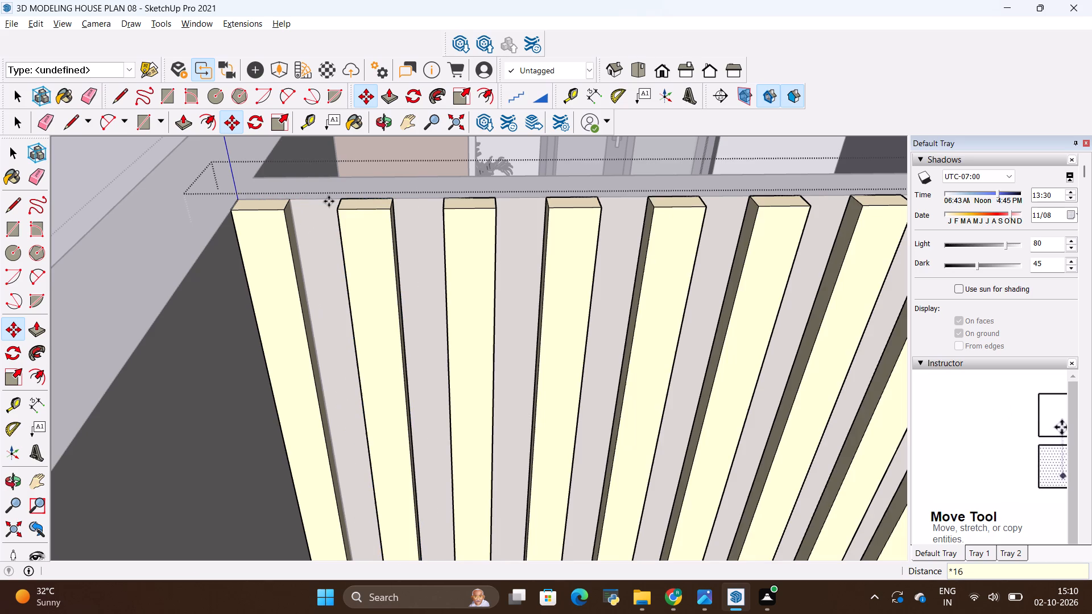
{"action": "scroll", "coordinate": [281, 227], "scroll_direction": "down", "scroll_amount": 12}
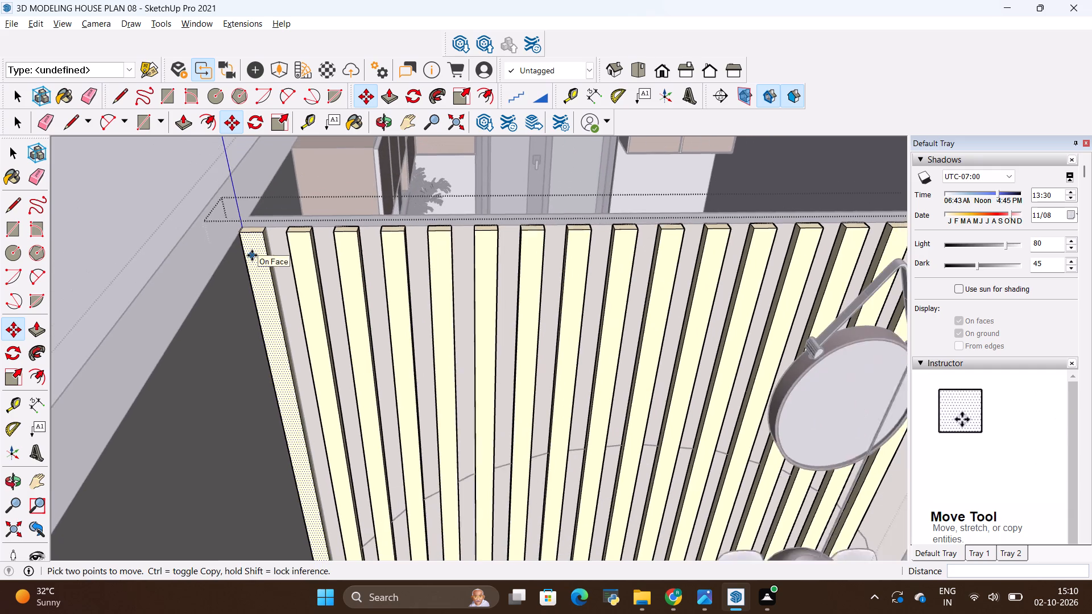
{"action": "scroll", "coordinate": [292, 247], "scroll_direction": "down", "scroll_amount": 4}
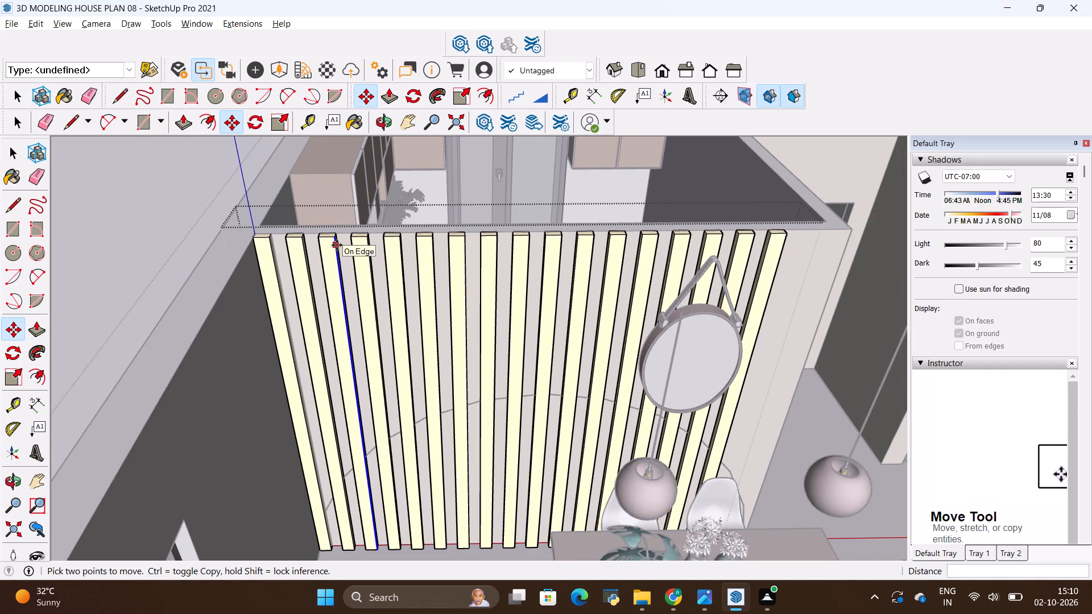
{"action": "type", "text": "*17"}
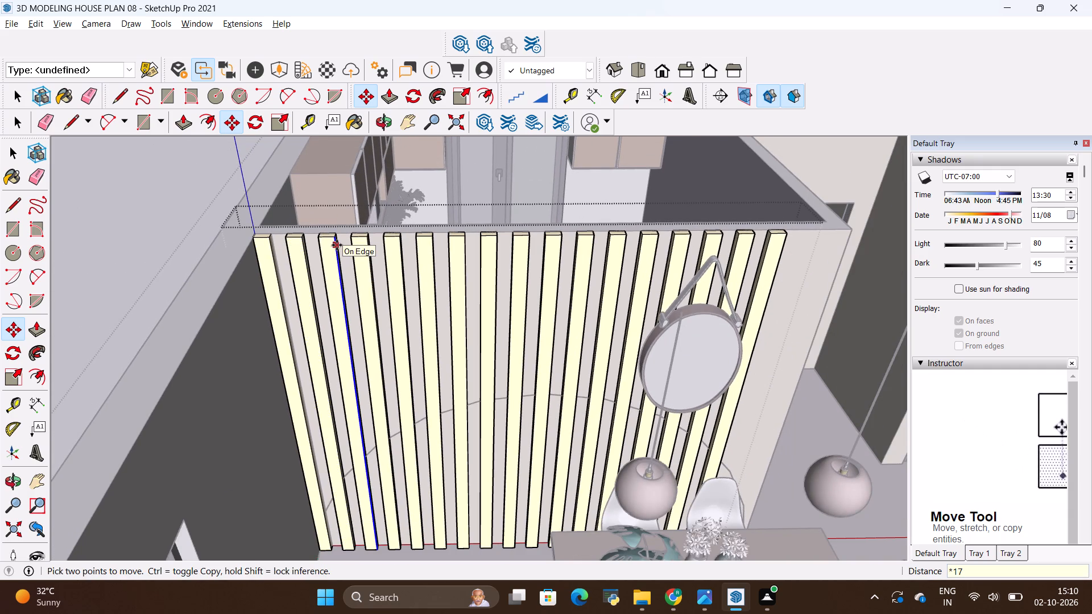
{"action": "key", "text": "Return"}
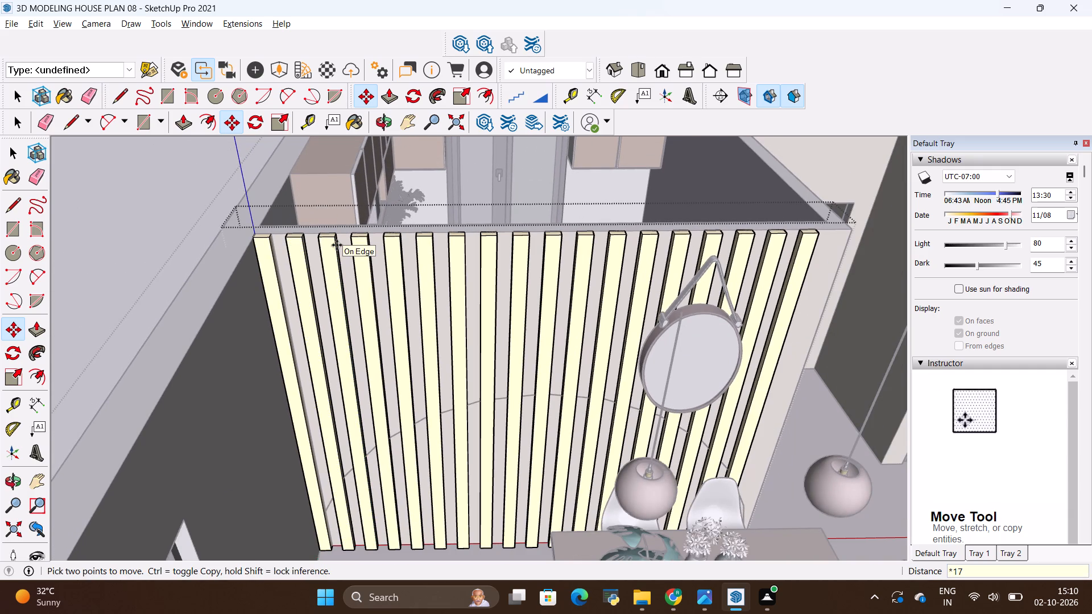
{"action": "type", "text": "*18"}
{"action": "key", "text": "Return"}
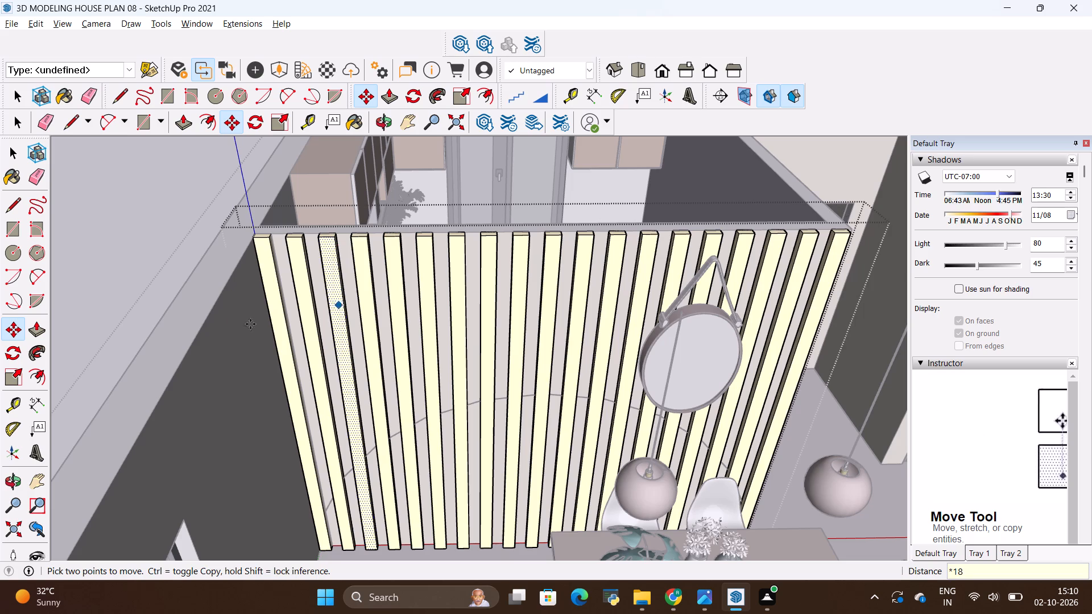
{"action": "key", "text": "space"}
{"action": "left_click", "coordinate": [128, 221]}
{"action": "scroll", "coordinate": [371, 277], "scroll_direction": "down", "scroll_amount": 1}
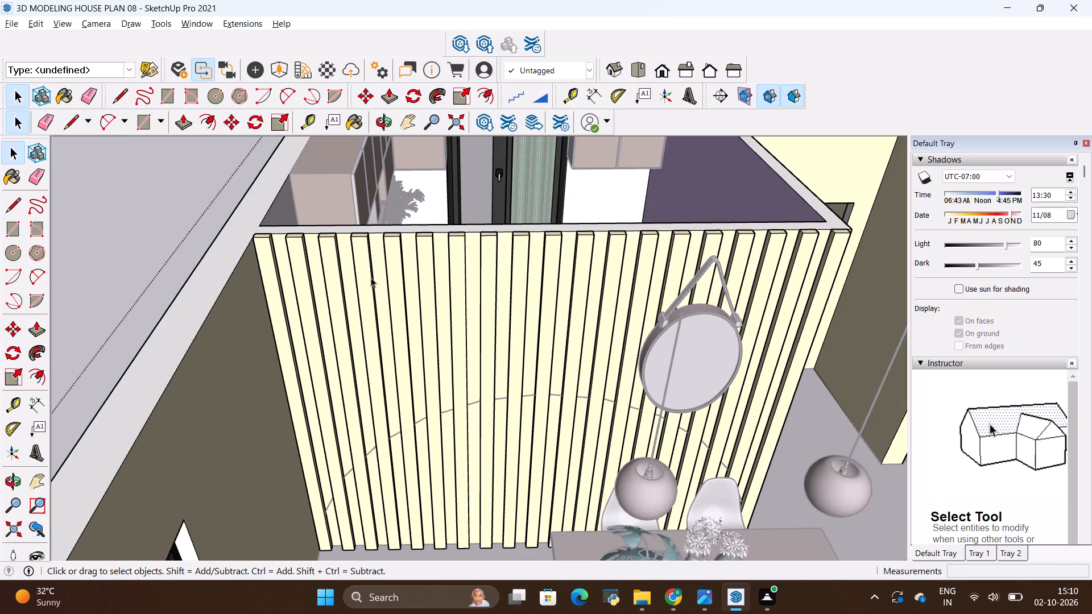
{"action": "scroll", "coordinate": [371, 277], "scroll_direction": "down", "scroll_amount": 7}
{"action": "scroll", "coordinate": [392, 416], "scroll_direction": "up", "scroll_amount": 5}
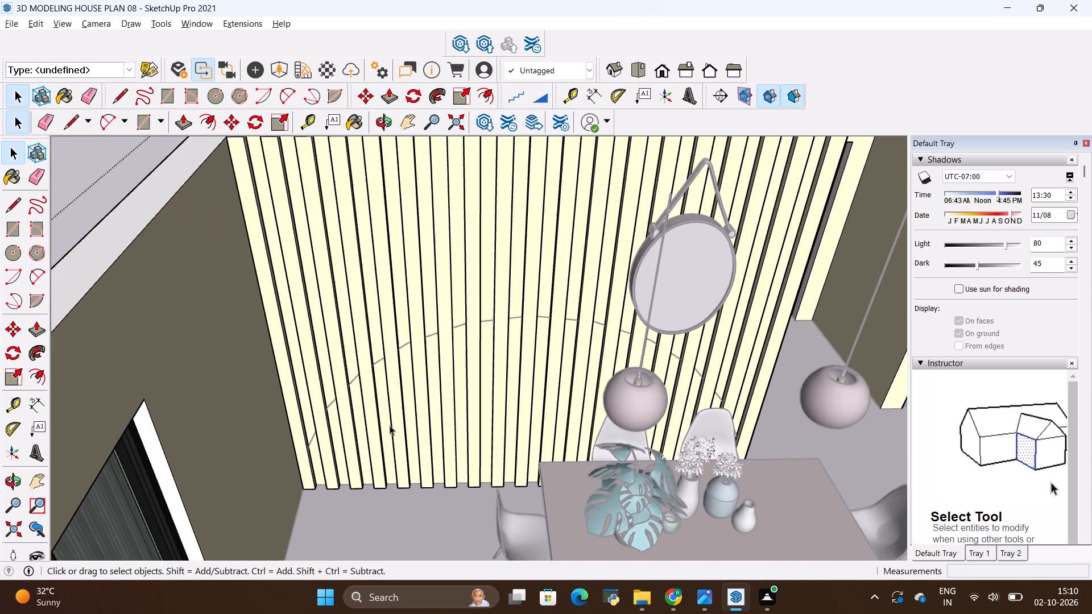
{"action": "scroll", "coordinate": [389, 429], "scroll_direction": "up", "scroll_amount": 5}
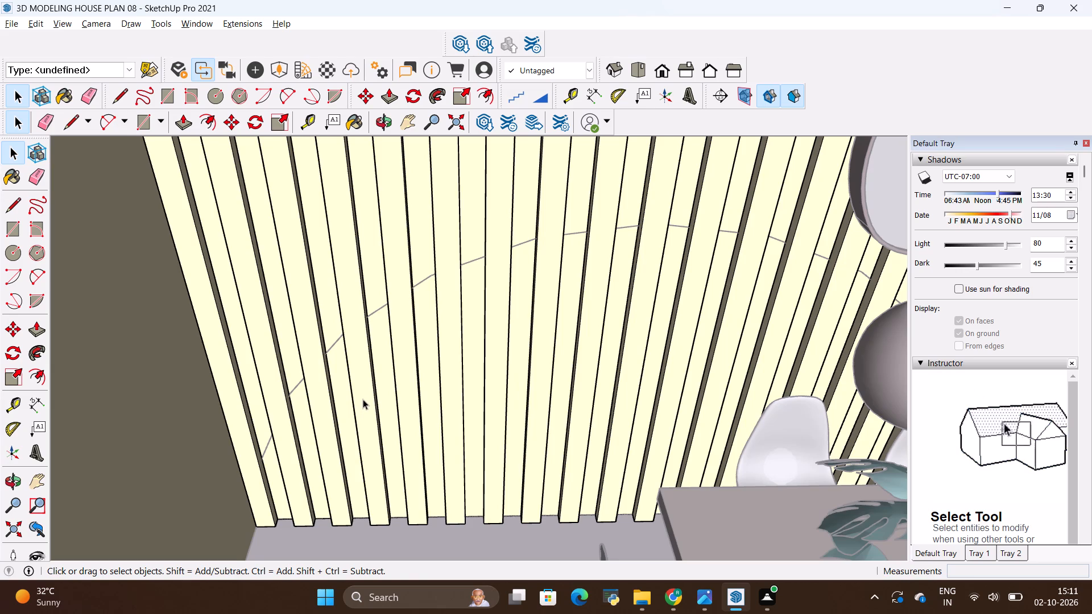
Open the slatted mirror wall for editing.
{"action": "scroll", "coordinate": [363, 397], "scroll_direction": "down", "scroll_amount": 4}
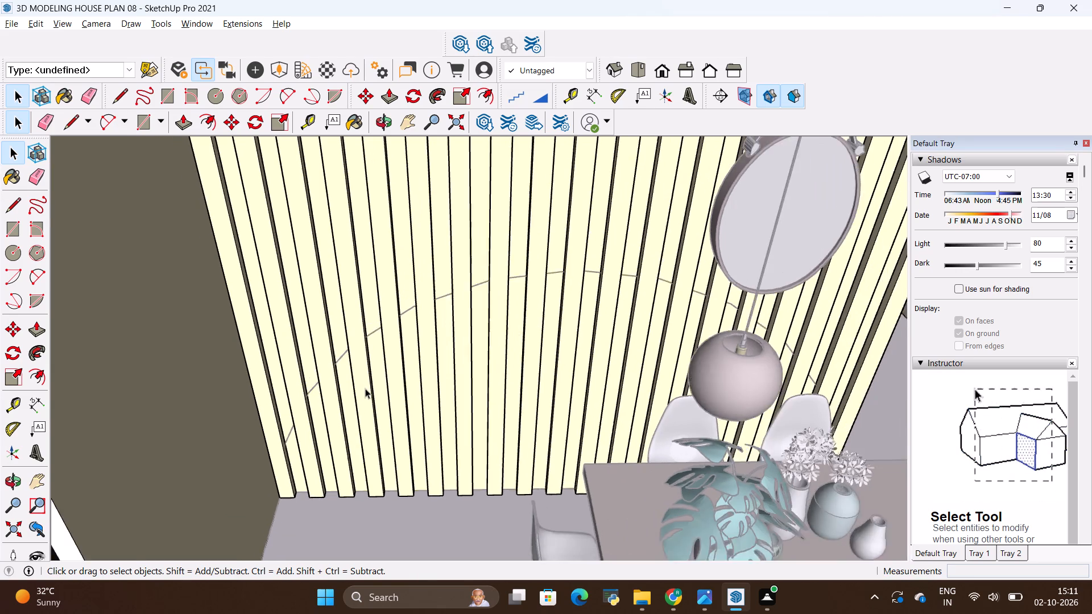
{"action": "scroll", "coordinate": [365, 388], "scroll_direction": "down", "scroll_amount": 6}
{"action": "scroll", "coordinate": [411, 206], "scroll_direction": "up", "scroll_amount": 6}
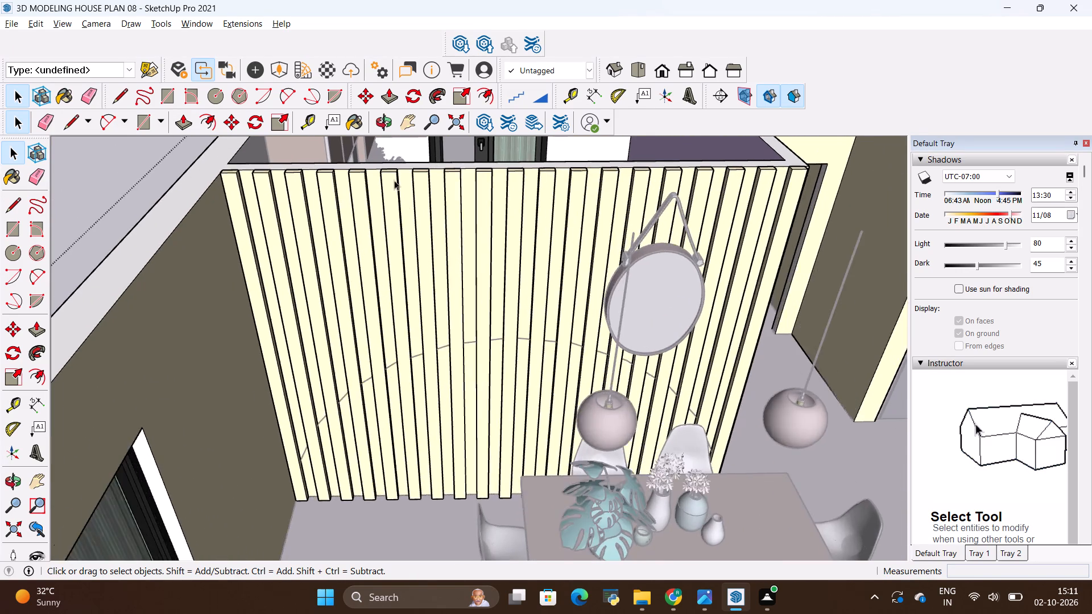
{"action": "scroll", "coordinate": [401, 164], "scroll_direction": "up", "scroll_amount": 4}
{"action": "scroll", "coordinate": [113, 175], "scroll_direction": "up", "scroll_amount": 4}
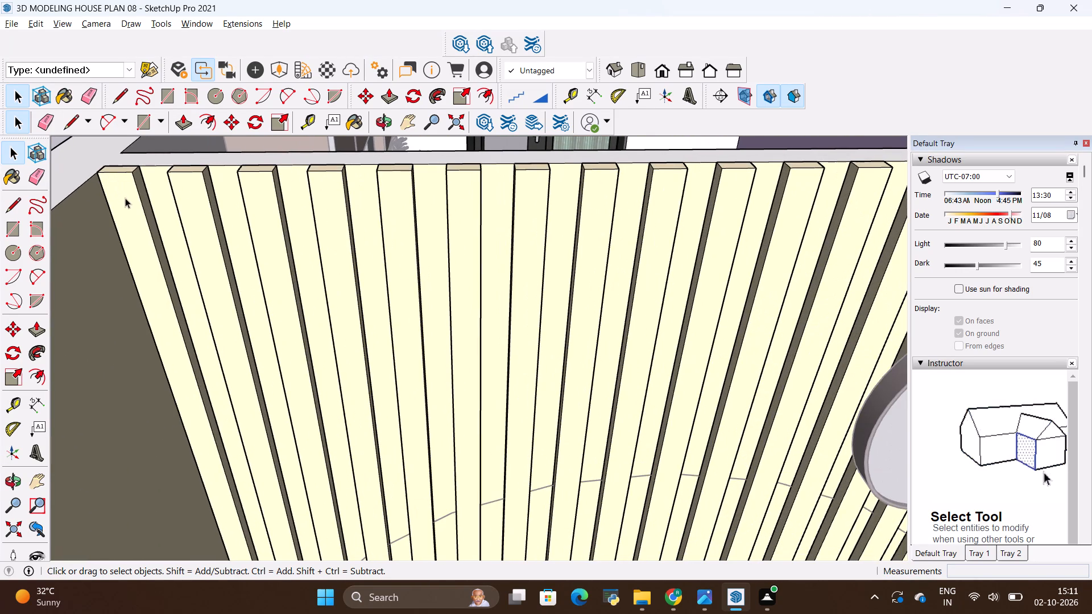
{"action": "key", "text": "space"}
{"action": "double_click", "coordinate": [126, 198]}
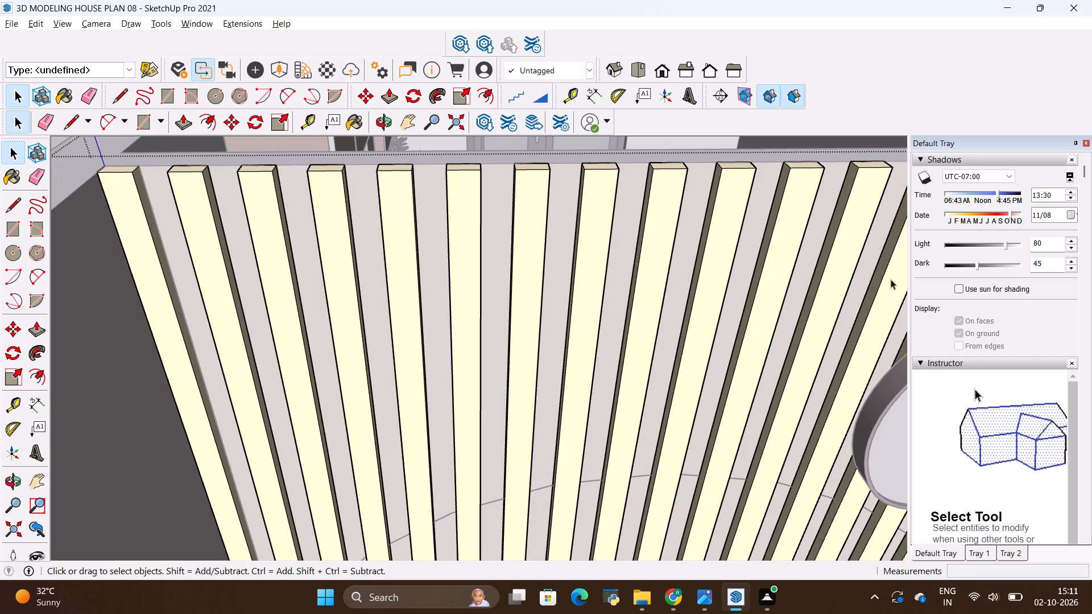
Choose Wood Floor from the Wood materials and paint the front face of the corner slat with it.
{"action": "scroll", "coordinate": [963, 358], "scroll_direction": "down", "scroll_amount": 2}
{"action": "scroll", "coordinate": [960, 343], "scroll_direction": "up", "scroll_amount": 3}
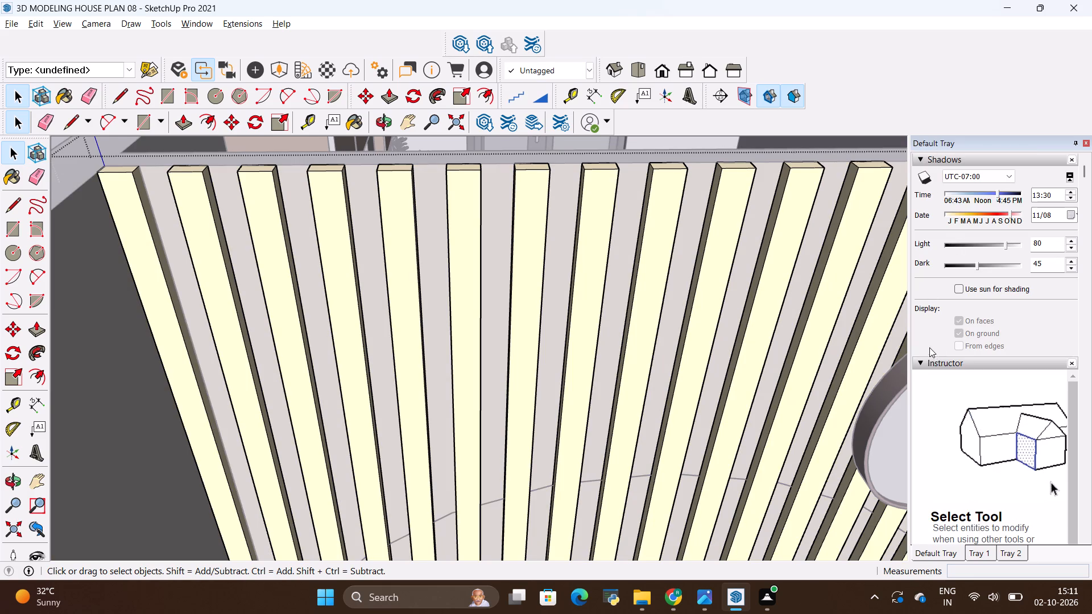
{"action": "scroll", "coordinate": [930, 316], "scroll_direction": "down", "scroll_amount": 10}
{"action": "scroll", "coordinate": [986, 406], "scroll_direction": "down", "scroll_amount": 2}
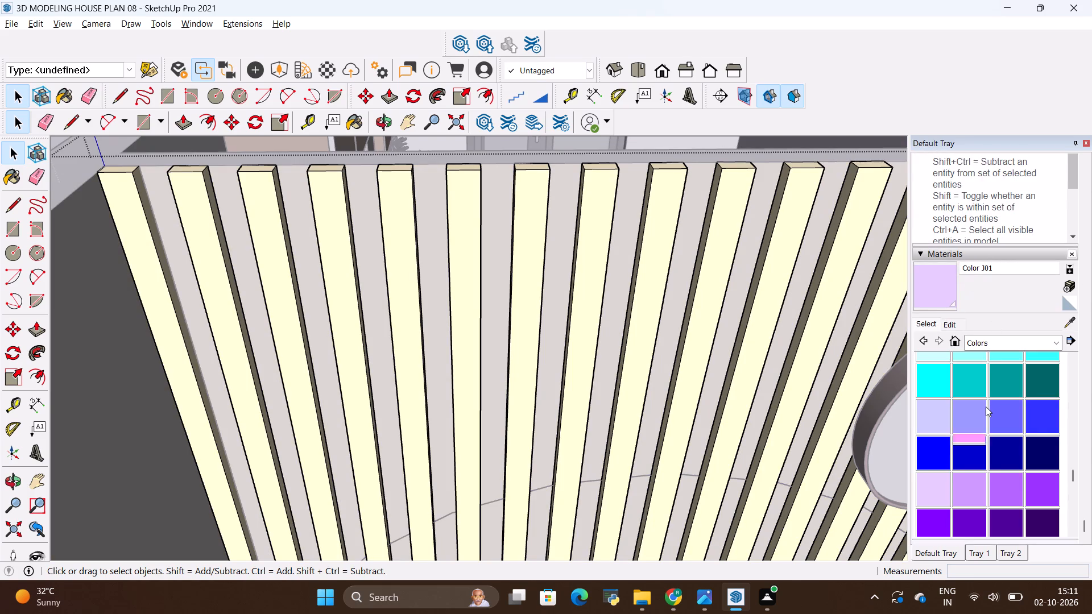
{"action": "scroll", "coordinate": [986, 406], "scroll_direction": "down", "scroll_amount": 3}
{"action": "scroll", "coordinate": [985, 407], "scroll_direction": "up", "scroll_amount": 3}
{"action": "left_click", "coordinate": [992, 336]}
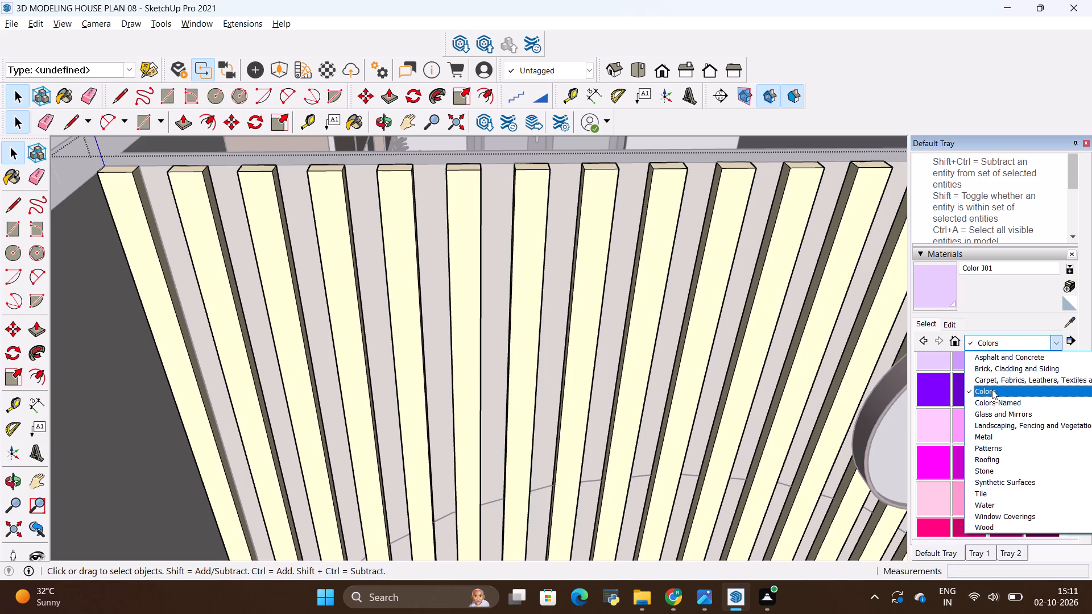
{"action": "left_click", "coordinate": [992, 389]}
{"action": "scroll", "coordinate": [992, 389], "scroll_direction": "down", "scroll_amount": 8}
{"action": "scroll", "coordinate": [992, 406], "scroll_direction": "up", "scroll_amount": 6}
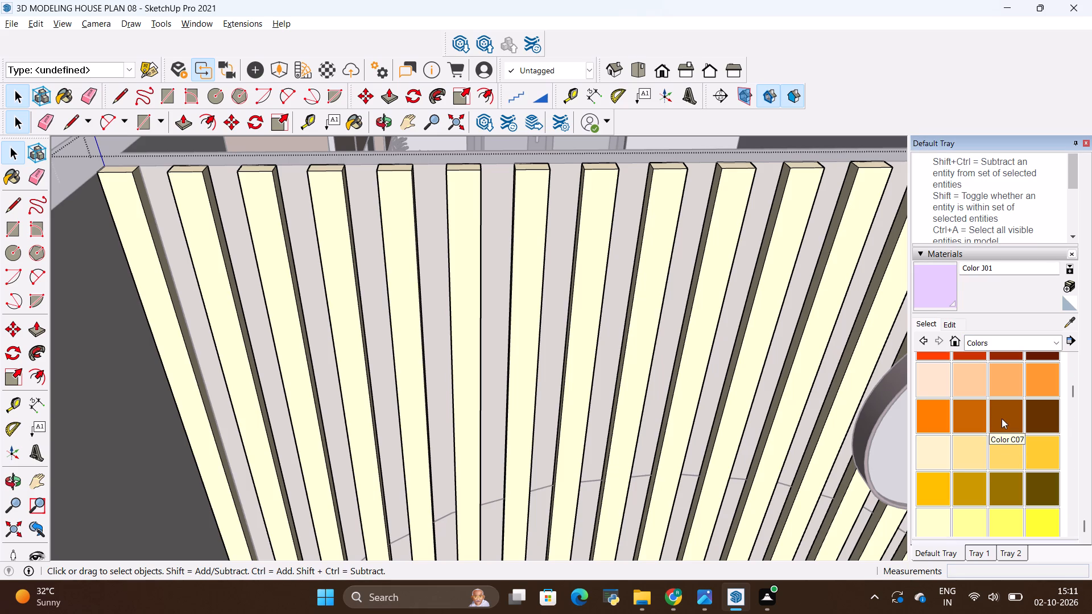
{"action": "left_click", "coordinate": [996, 343]}
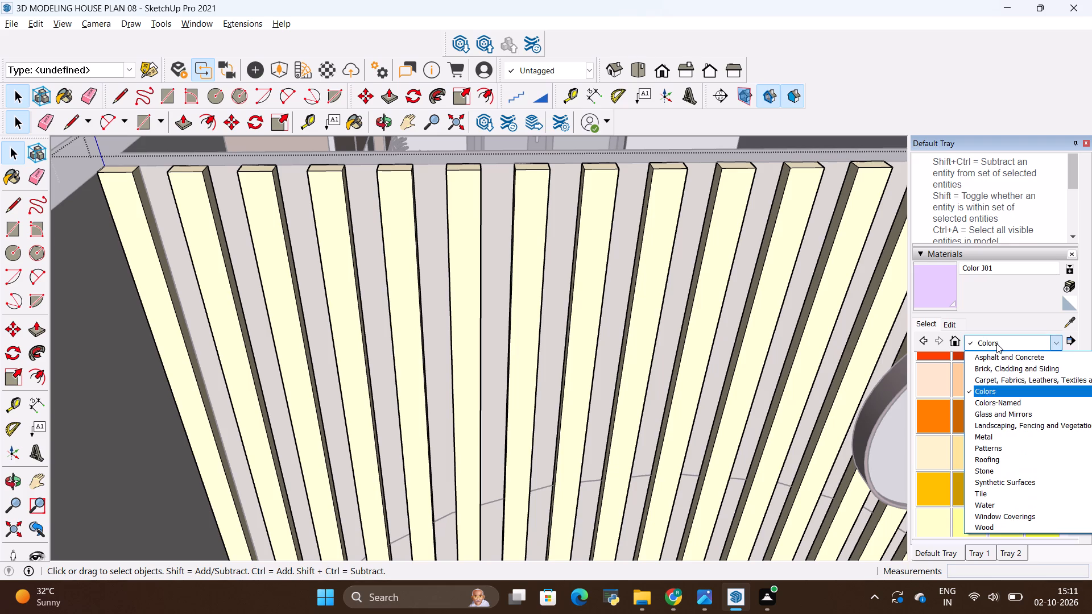
{"action": "left_click", "coordinate": [987, 530]}
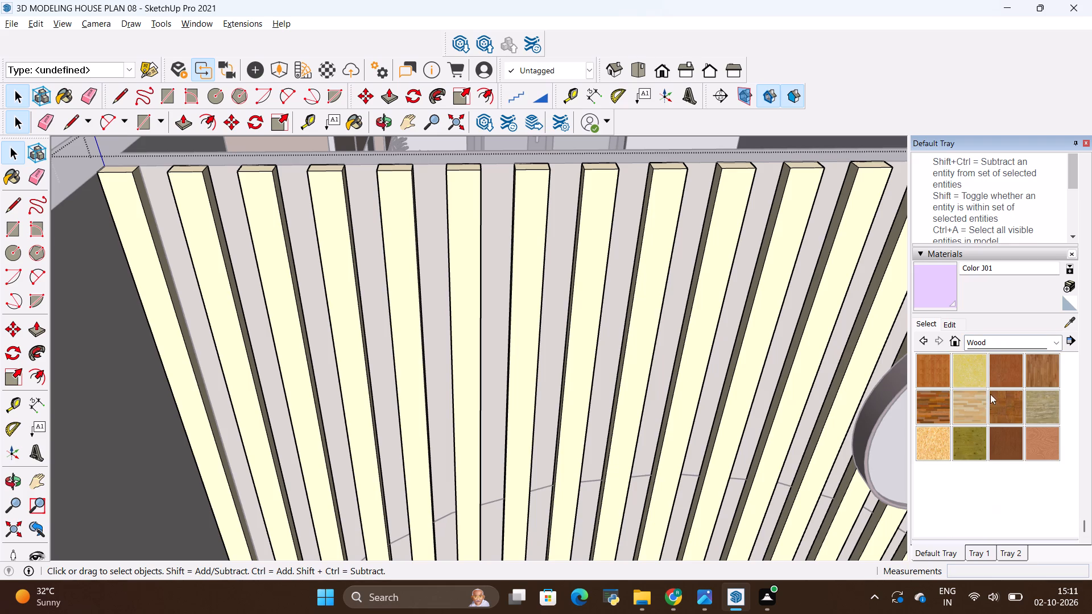
{"action": "left_click", "coordinate": [1036, 369]}
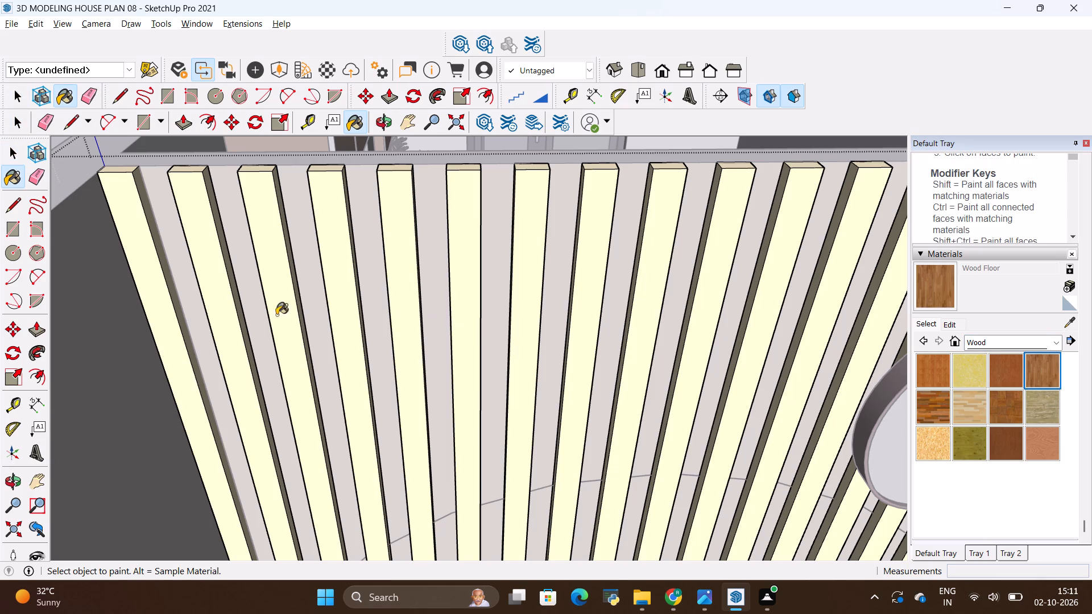
{"action": "left_click", "coordinate": [170, 345]}
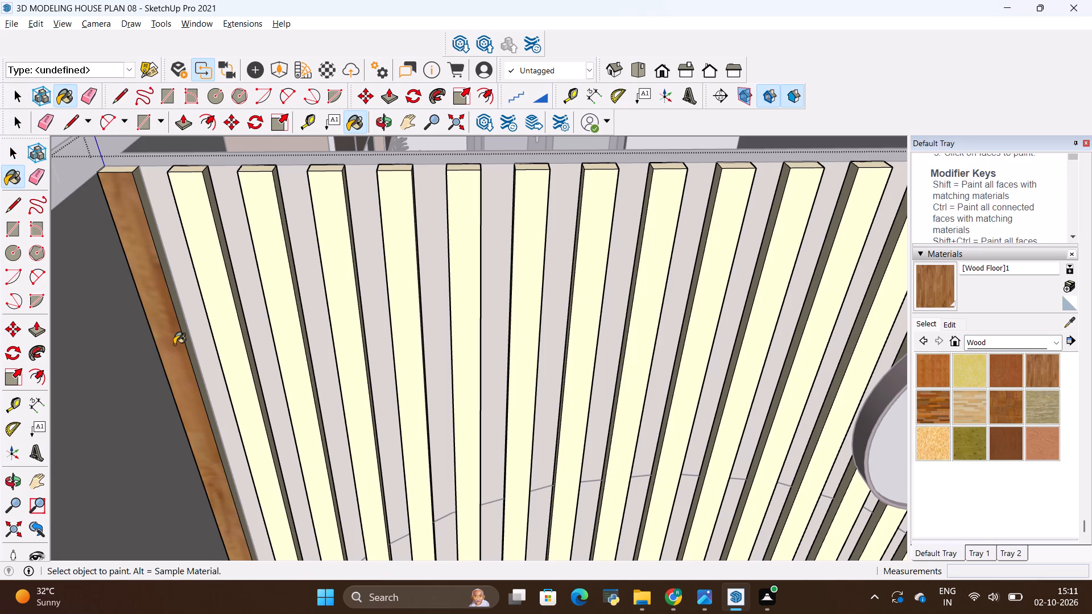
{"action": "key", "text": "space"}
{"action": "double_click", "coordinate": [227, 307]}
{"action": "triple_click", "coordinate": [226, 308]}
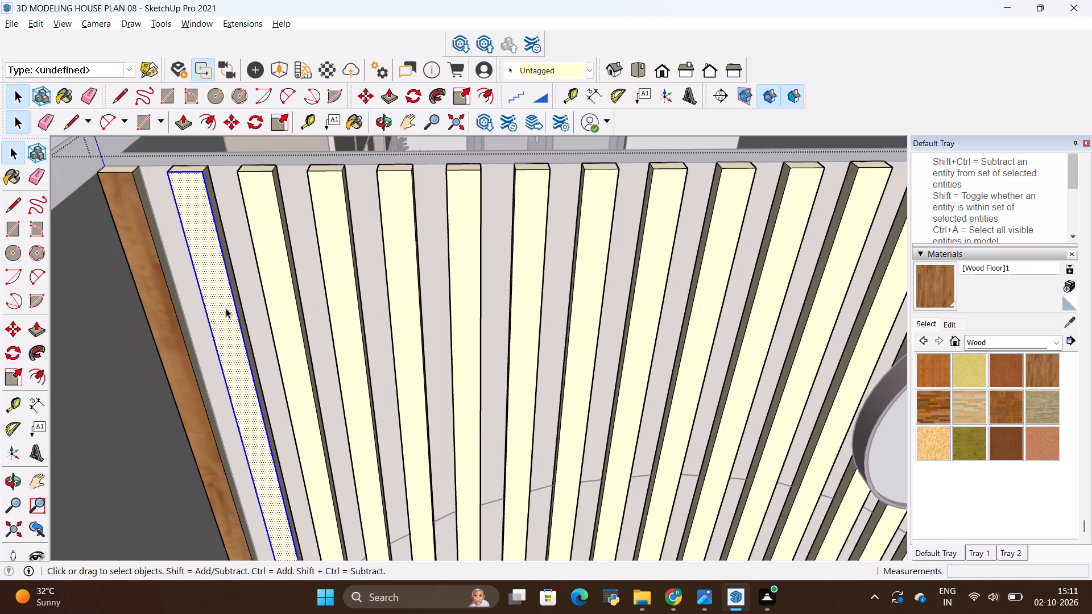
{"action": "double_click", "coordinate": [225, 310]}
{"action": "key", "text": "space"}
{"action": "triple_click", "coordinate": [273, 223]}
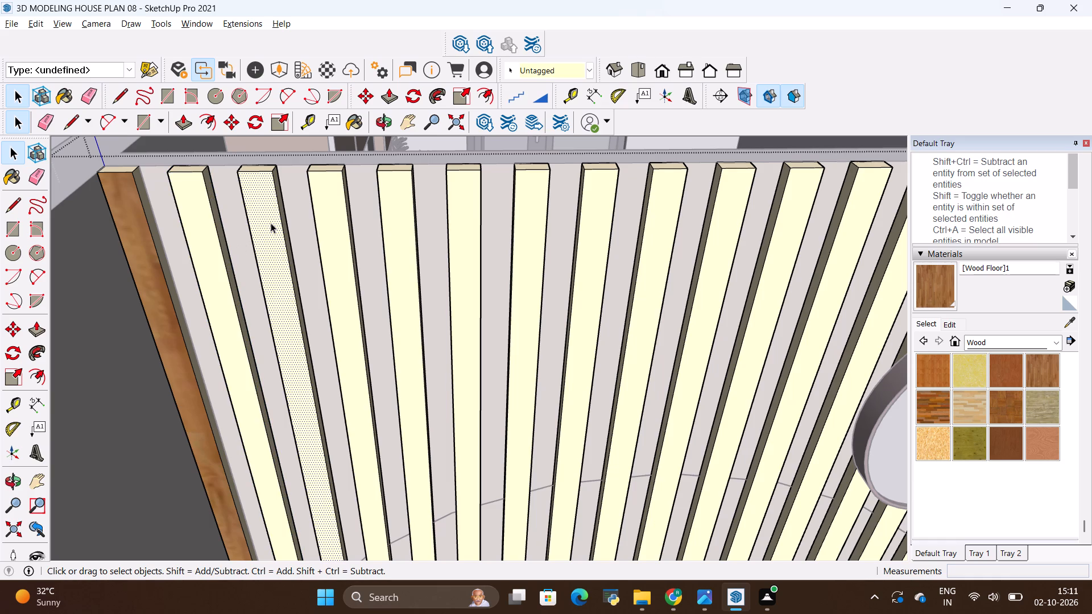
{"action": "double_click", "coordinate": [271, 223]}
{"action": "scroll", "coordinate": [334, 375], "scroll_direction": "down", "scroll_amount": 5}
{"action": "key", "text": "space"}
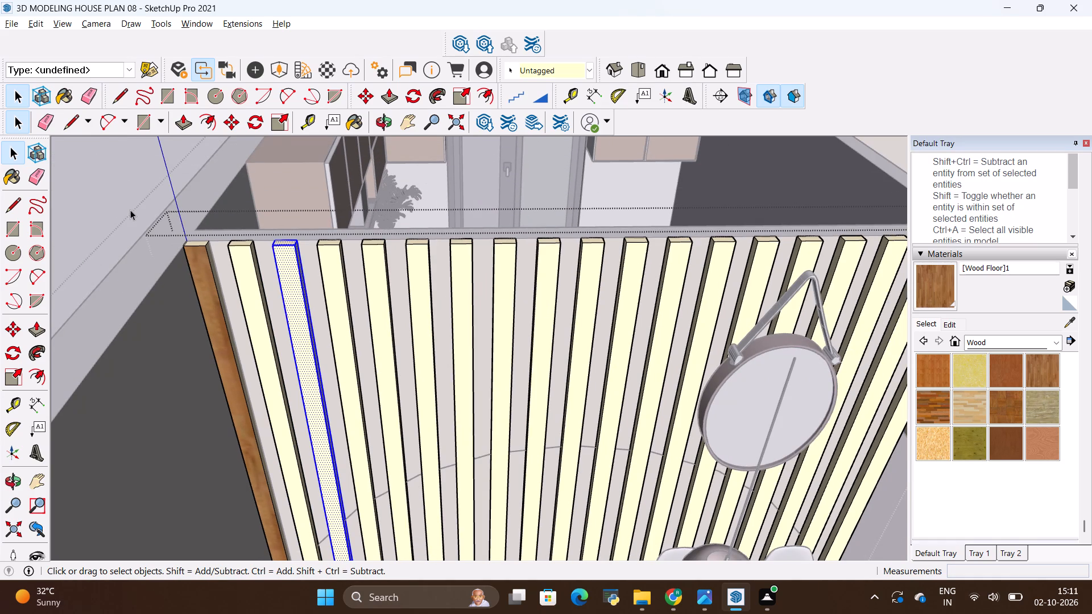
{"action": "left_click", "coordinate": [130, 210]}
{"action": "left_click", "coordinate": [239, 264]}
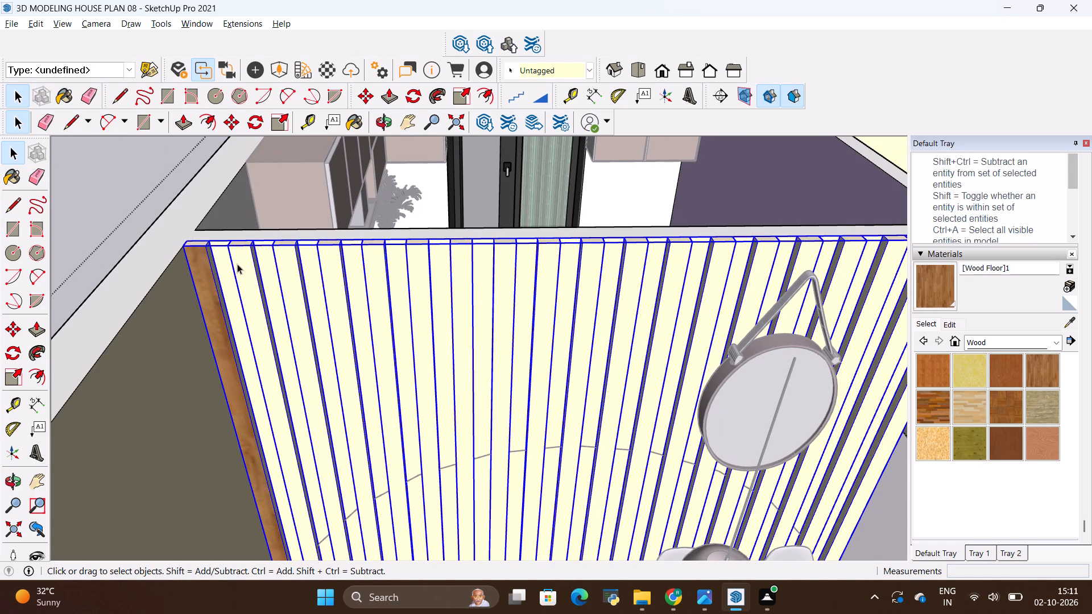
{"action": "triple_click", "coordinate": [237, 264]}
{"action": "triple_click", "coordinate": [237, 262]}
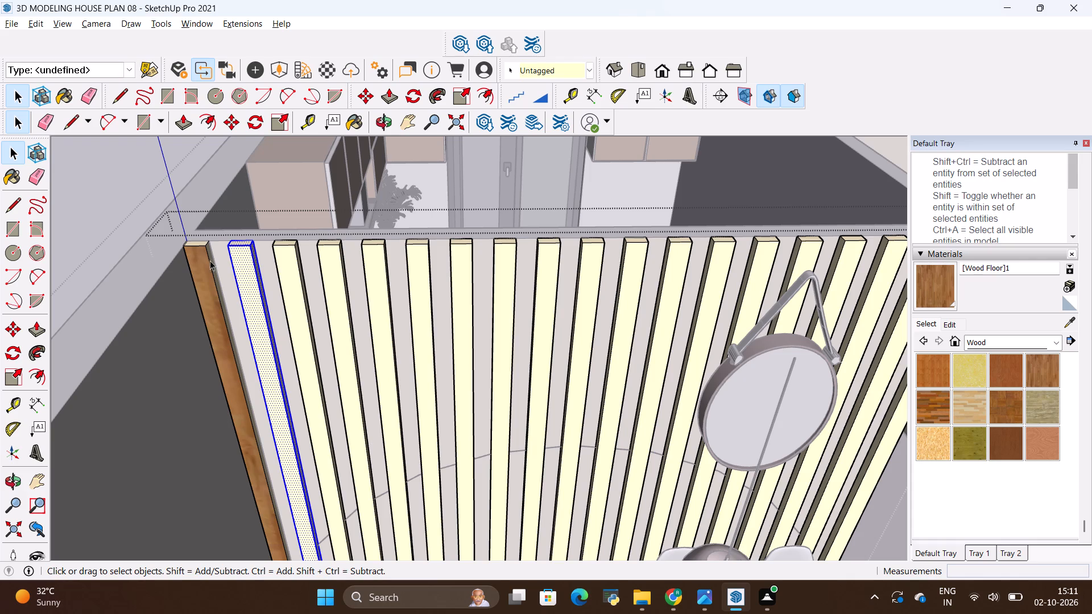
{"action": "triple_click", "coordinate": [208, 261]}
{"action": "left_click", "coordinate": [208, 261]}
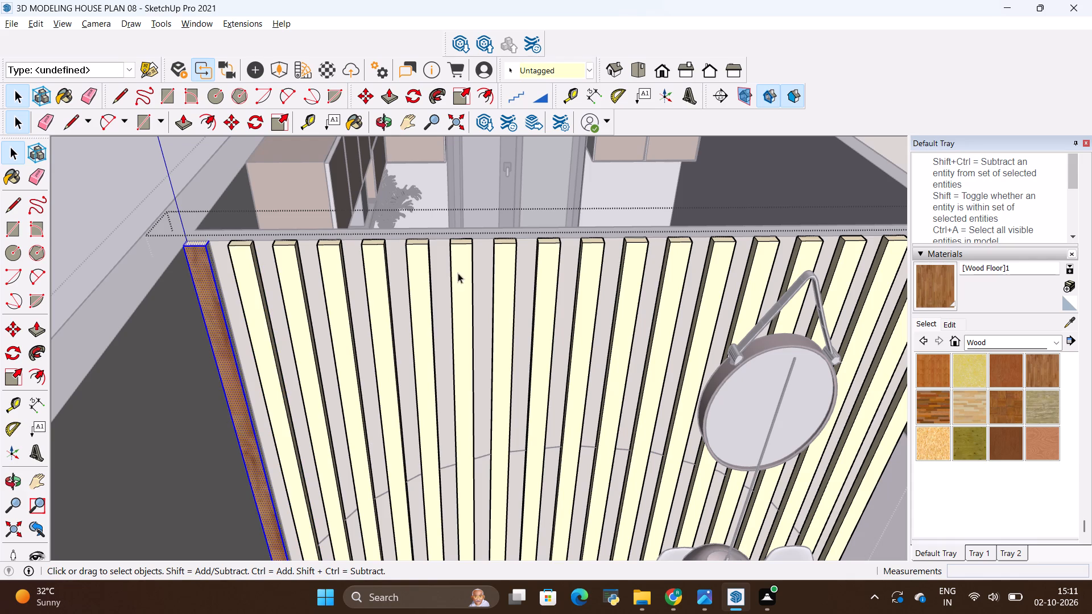
Paint the front faces of the ten slats following the corner slat with the Wood Floor material.
{"action": "left_click", "coordinate": [1043, 363]}
{"action": "scroll", "coordinate": [258, 291], "scroll_direction": "up", "scroll_amount": 4}
{"action": "left_click", "coordinate": [234, 292]}
{"action": "left_click", "coordinate": [316, 277]}
{"action": "left_click", "coordinate": [309, 284]}
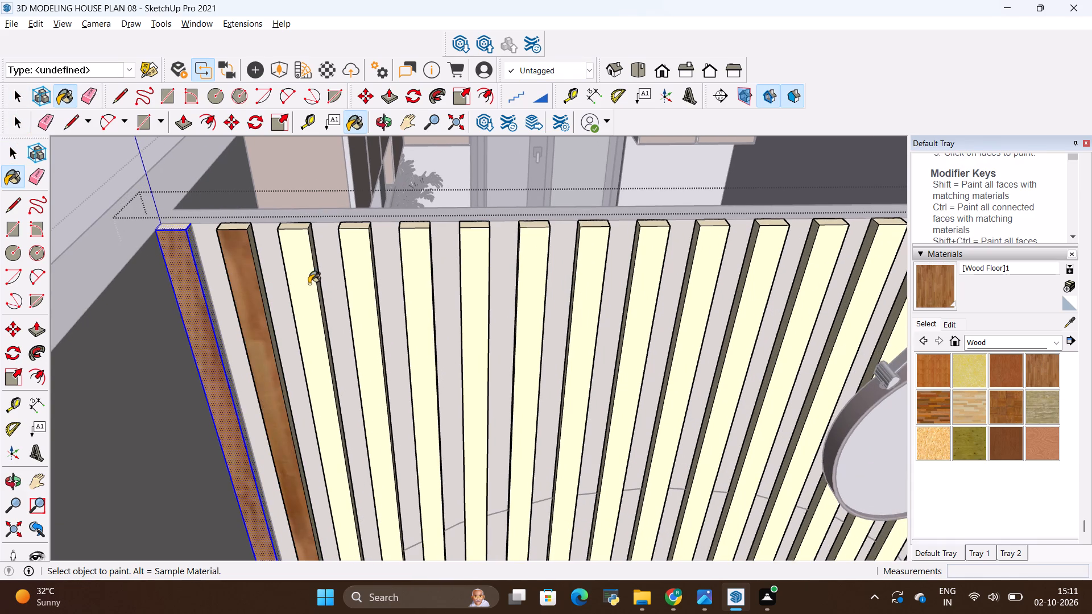
{"action": "left_click", "coordinate": [351, 279]}
{"action": "left_click", "coordinate": [406, 281]}
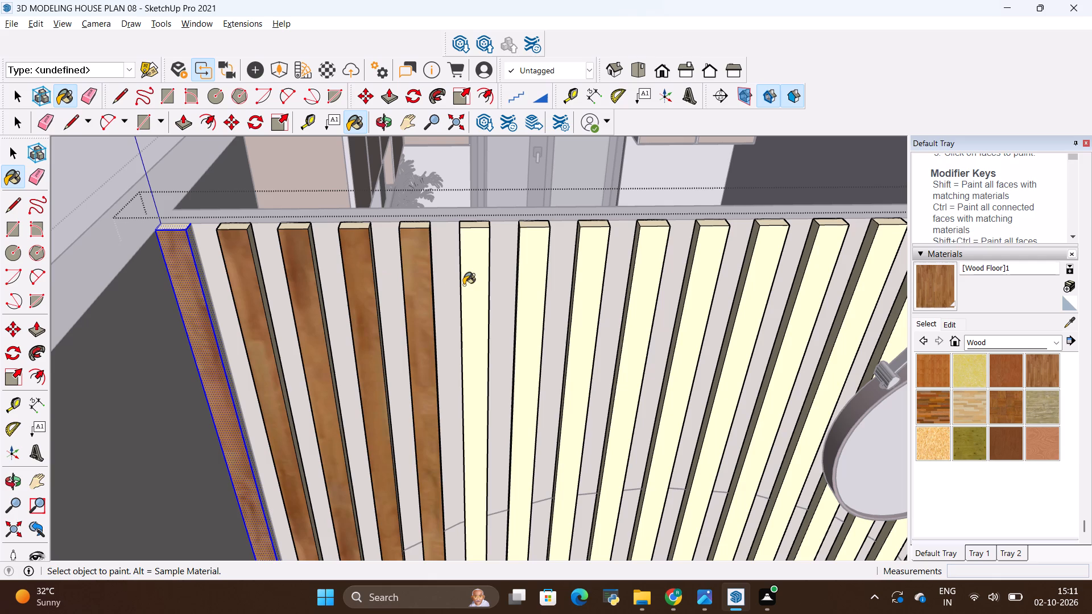
{"action": "left_click", "coordinate": [475, 285]}
{"action": "left_click", "coordinate": [537, 284]}
{"action": "left_click", "coordinate": [576, 277]}
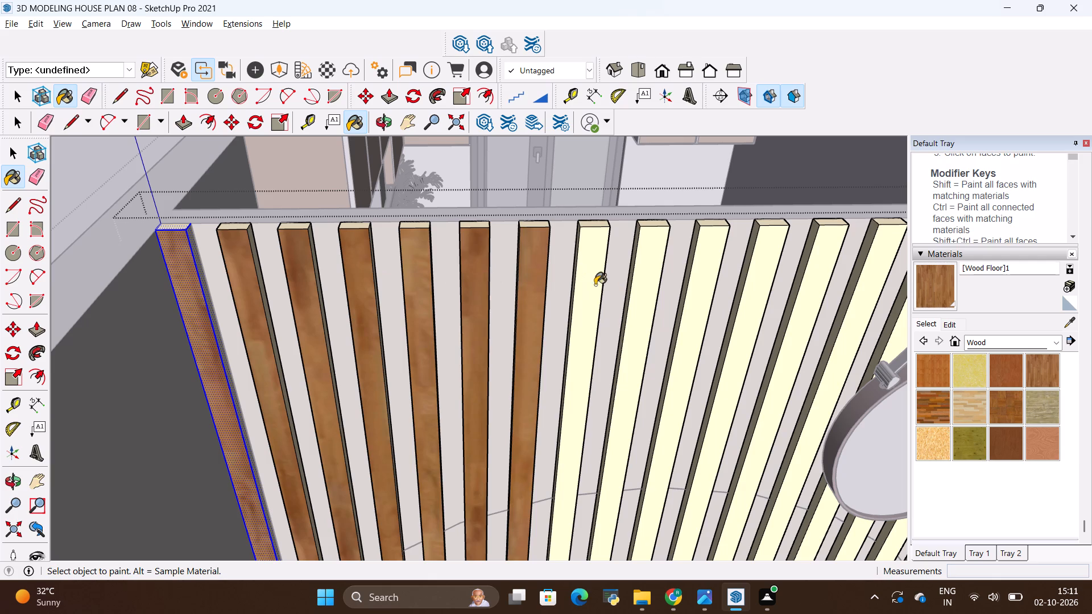
{"action": "left_click", "coordinate": [592, 285]}
{"action": "left_click", "coordinate": [646, 284]}
{"action": "left_click", "coordinate": [701, 283]}
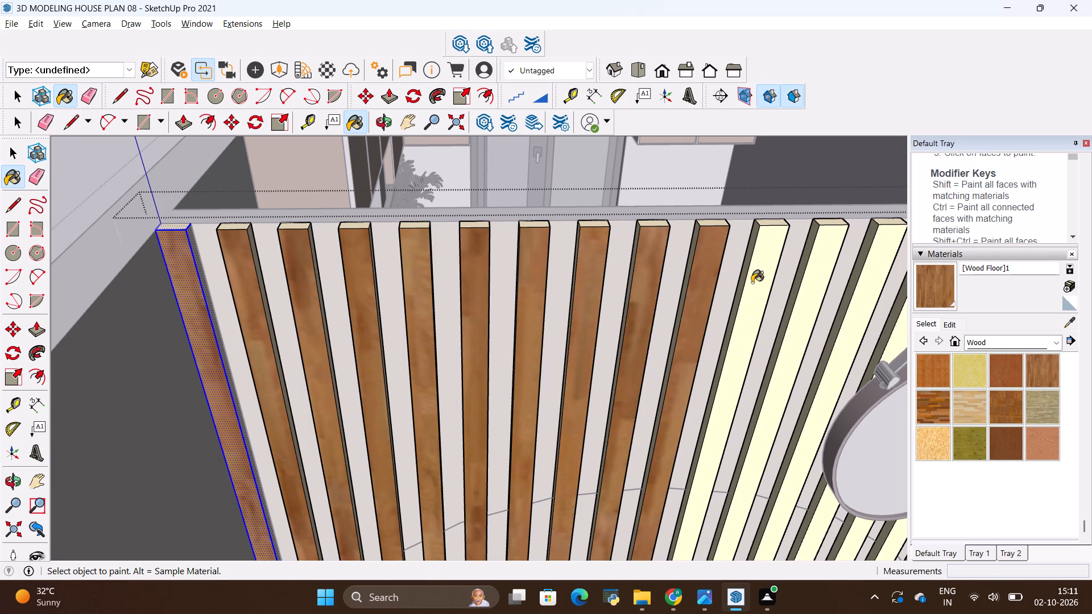
{"action": "left_click", "coordinate": [760, 282]}
Continue the Wood Floor paint on the front faces of the following five slats, working towards the mirror.
{"action": "scroll", "coordinate": [229, 348], "scroll_direction": "down", "scroll_amount": 3}
{"action": "scroll", "coordinate": [500, 327], "scroll_direction": "down", "scroll_amount": 2}
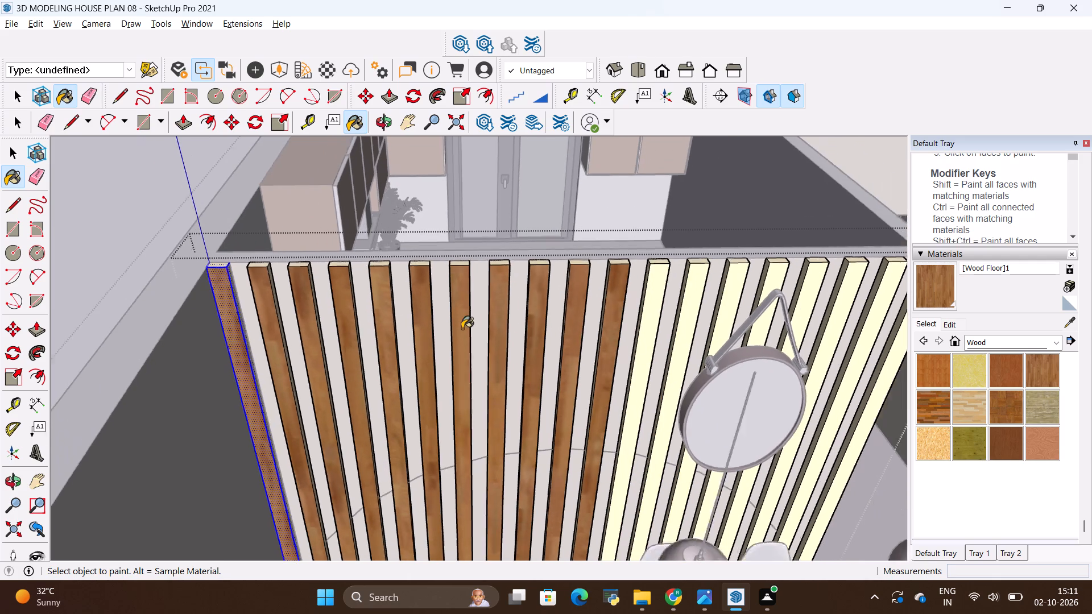
{"action": "scroll", "coordinate": [462, 329], "scroll_direction": "down", "scroll_amount": 2}
{"action": "scroll", "coordinate": [574, 314], "scroll_direction": "up", "scroll_amount": 2}
{"action": "scroll", "coordinate": [632, 316], "scroll_direction": "up", "scroll_amount": 2}
{"action": "left_click", "coordinate": [632, 316]}
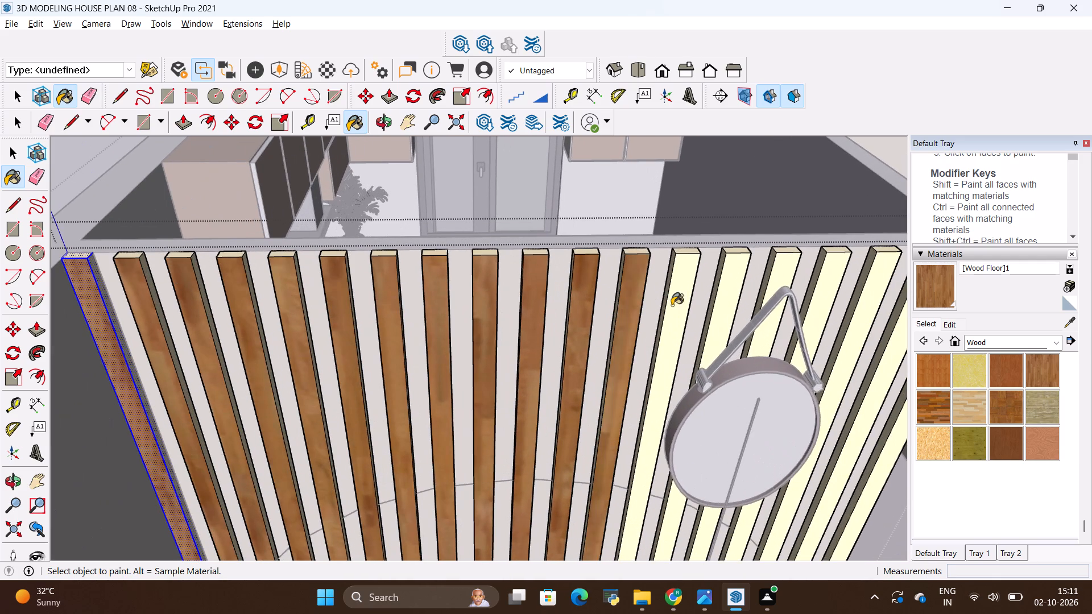
{"action": "left_click", "coordinate": [680, 302]}
{"action": "left_click", "coordinate": [730, 286]}
{"action": "left_click", "coordinate": [780, 277]}
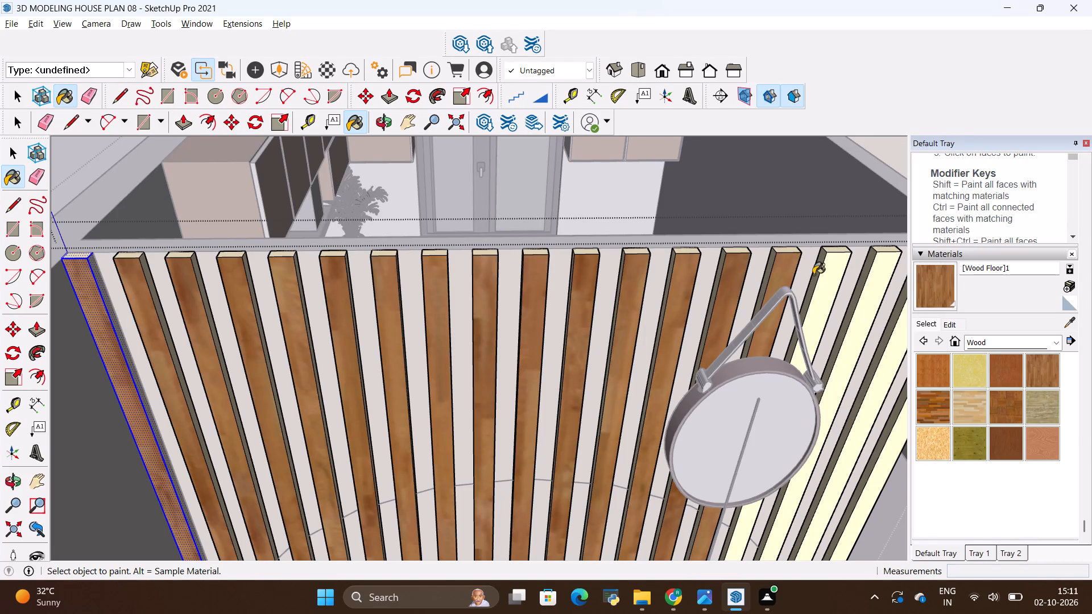
{"action": "left_click", "coordinate": [828, 275]}
Paint the front faces of the last three slats beyond the mirror with Wood Floor and leave the wall's editing context.
{"action": "scroll", "coordinate": [316, 367], "scroll_direction": "down", "scroll_amount": 7}
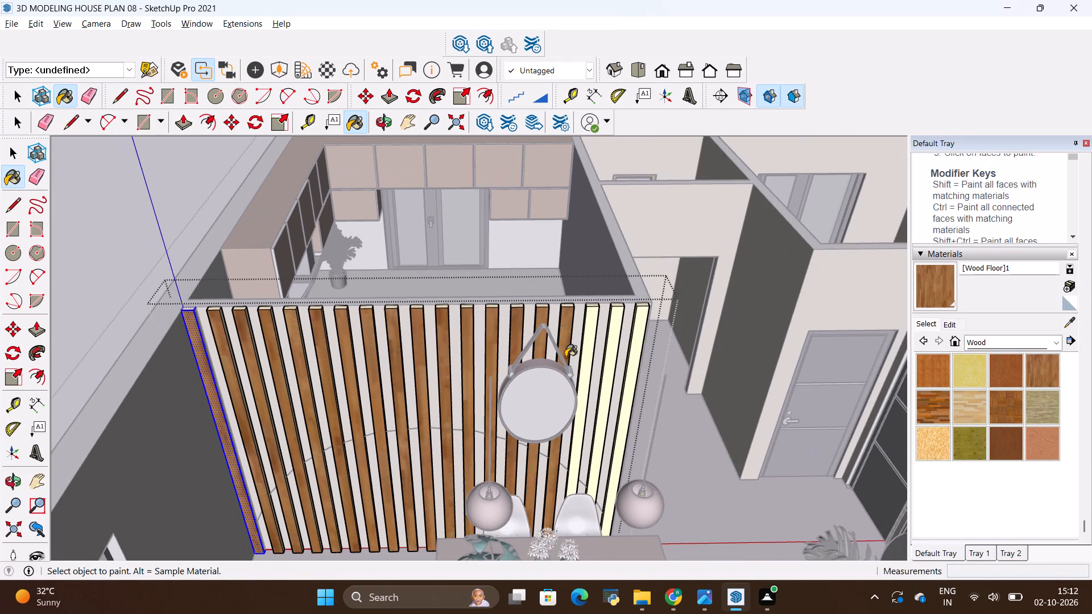
{"action": "scroll", "coordinate": [567, 356], "scroll_direction": "up", "scroll_amount": 8}
{"action": "left_click", "coordinate": [595, 339]}
{"action": "left_click", "coordinate": [643, 333]}
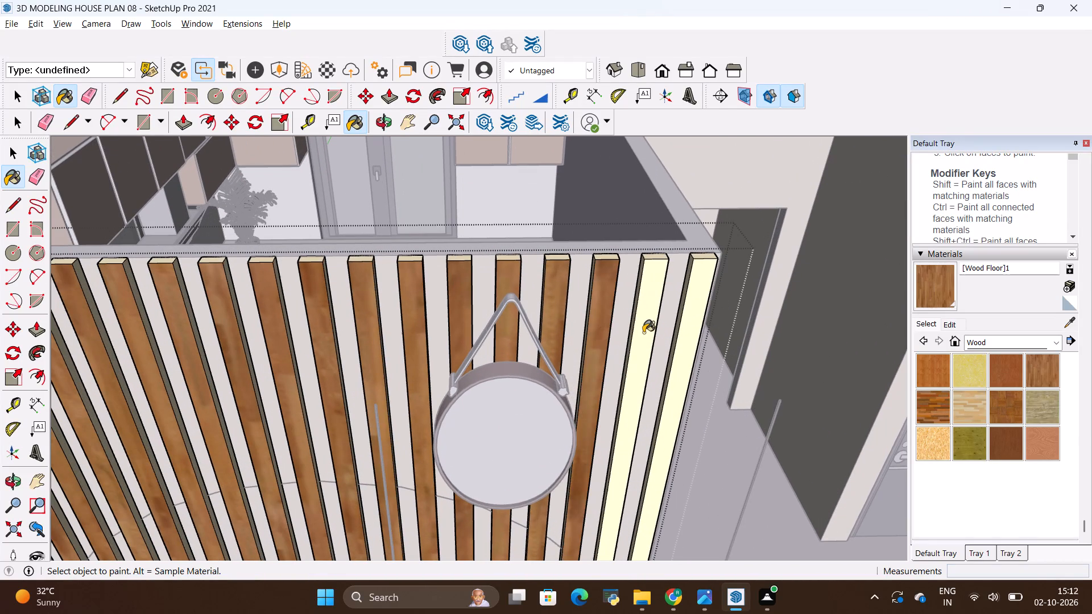
{"action": "left_click", "coordinate": [693, 333]}
{"action": "scroll", "coordinate": [694, 332], "scroll_direction": "down", "scroll_amount": 11}
{"action": "scroll", "coordinate": [681, 258], "scroll_direction": "down", "scroll_amount": 5}
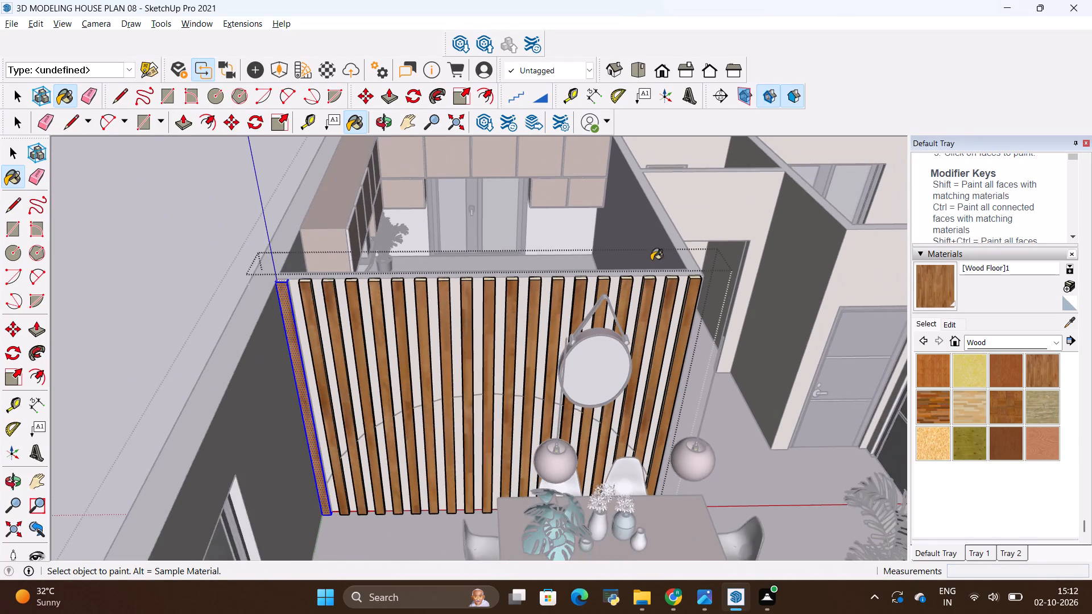
{"action": "scroll", "coordinate": [388, 531], "scroll_direction": "up", "scroll_amount": 3}
{"action": "key", "text": "space"}
{"action": "left_click", "coordinate": [119, 214]}
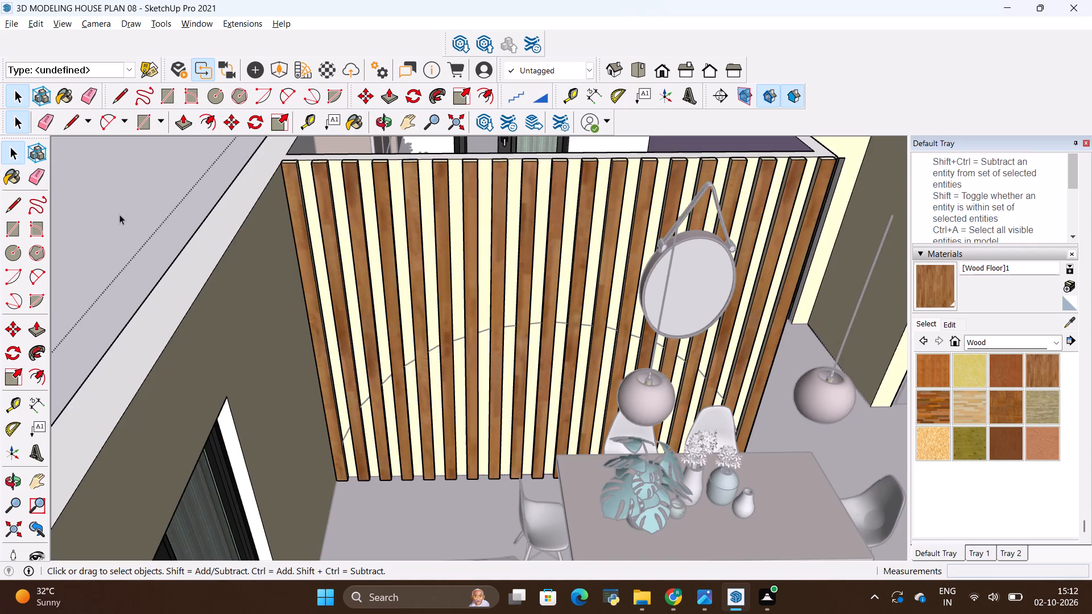
Examine the wood-painted slats, the gaps between them and the curved line on the wall behind from near and far.
{"action": "scroll", "coordinate": [425, 380], "scroll_direction": "up", "scroll_amount": 5}
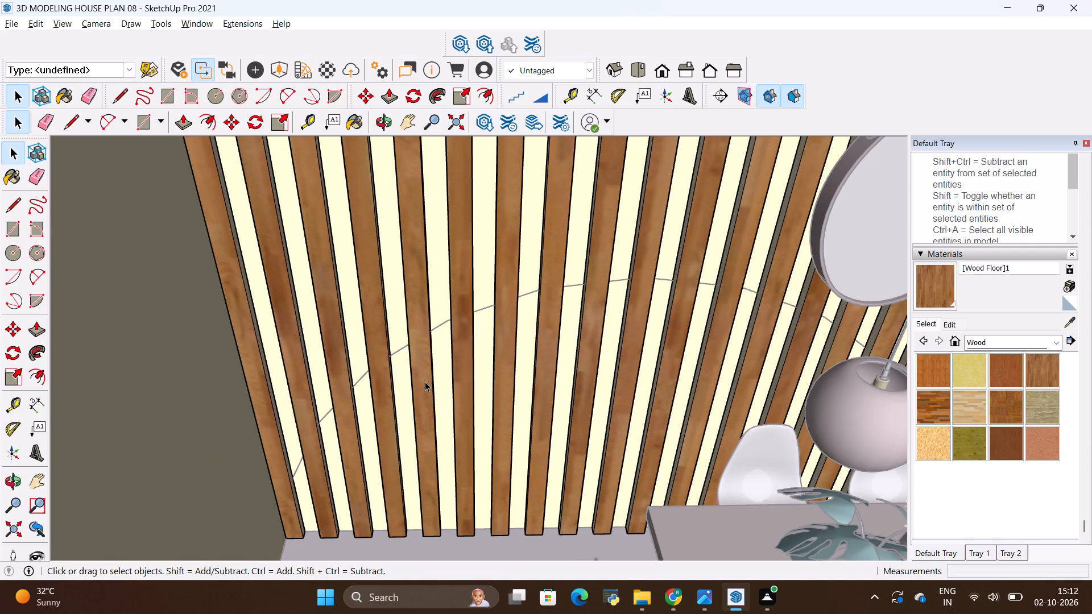
{"action": "scroll", "coordinate": [340, 338], "scroll_direction": "up", "scroll_amount": 6}
{"action": "scroll", "coordinate": [404, 326], "scroll_direction": "up", "scroll_amount": 5}
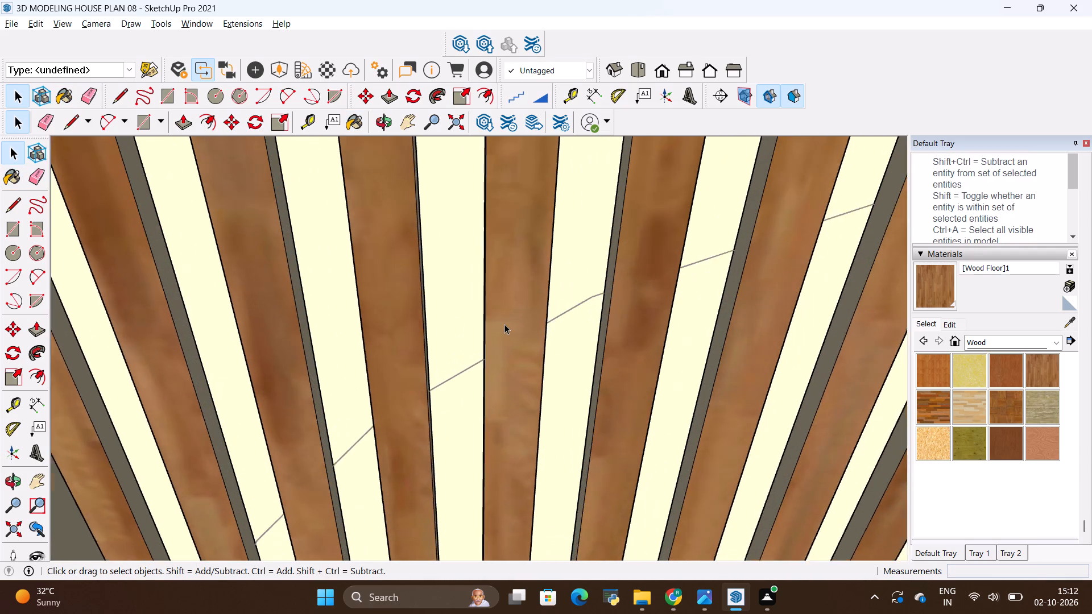
{"action": "scroll", "coordinate": [504, 324], "scroll_direction": "up", "scroll_amount": 4}
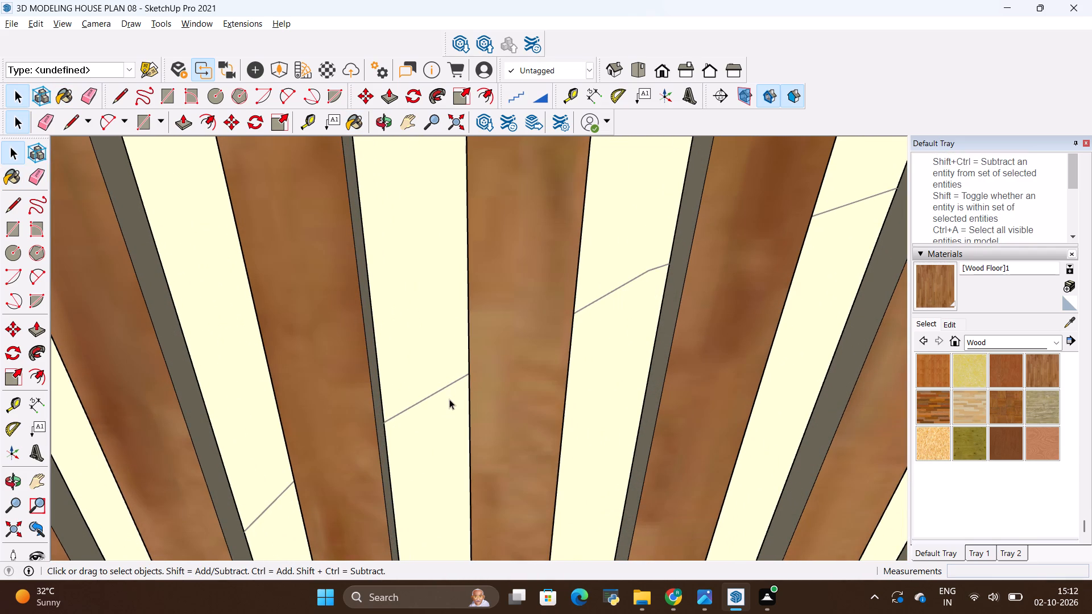
{"action": "scroll", "coordinate": [449, 406], "scroll_direction": "up", "scroll_amount": 1}
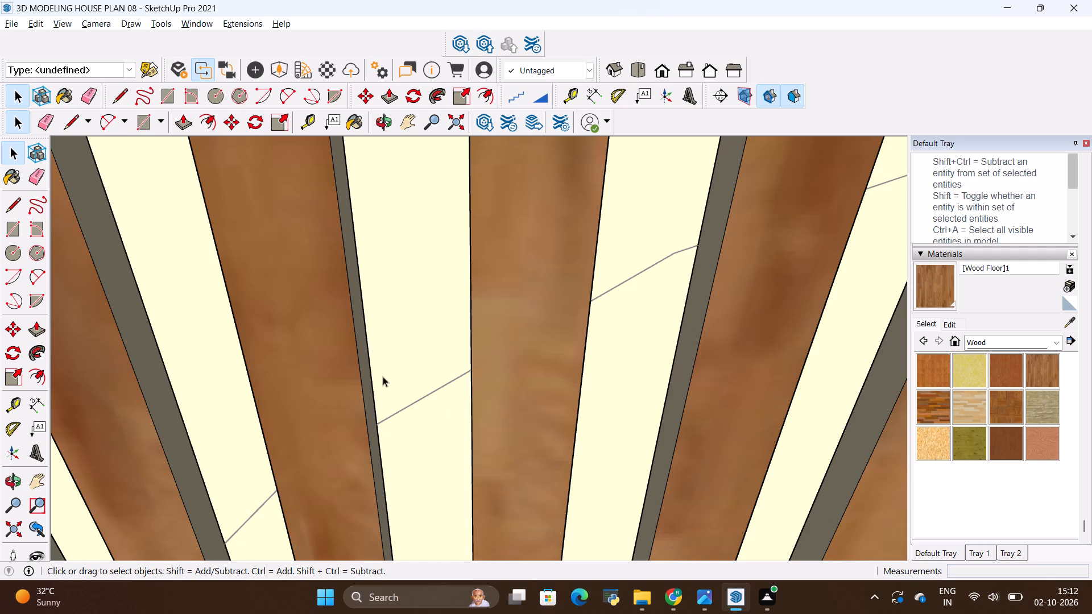
{"action": "scroll", "coordinate": [366, 358], "scroll_direction": "down", "scroll_amount": 8}
{"action": "scroll", "coordinate": [413, 395], "scroll_direction": "down", "scroll_amount": 5}
{"action": "scroll", "coordinate": [446, 429], "scroll_direction": "down", "scroll_amount": 14}
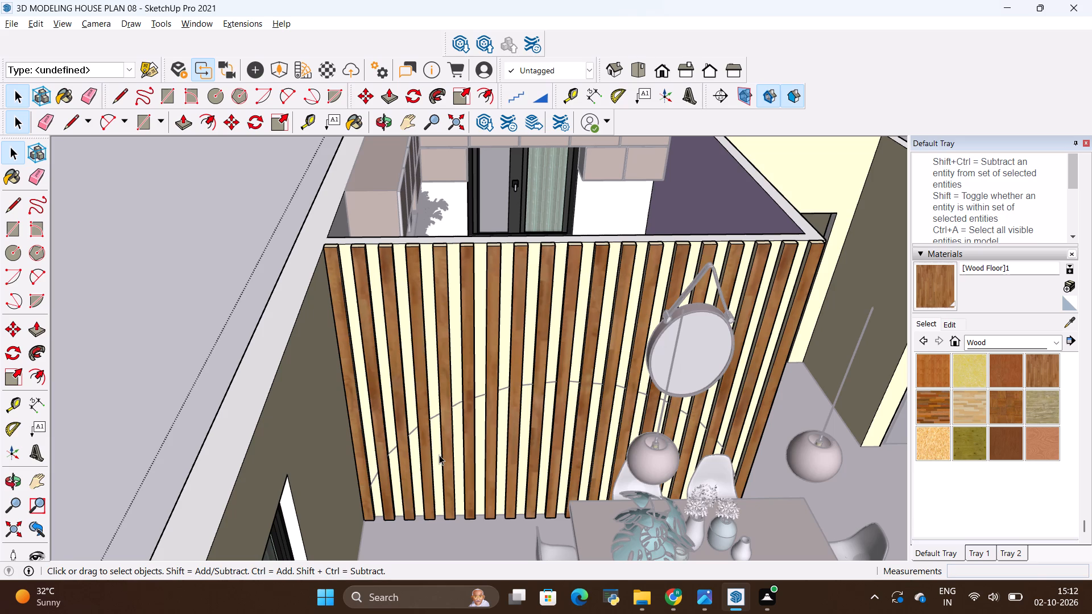
{"action": "scroll", "coordinate": [357, 530], "scroll_direction": "up", "scroll_amount": 6}
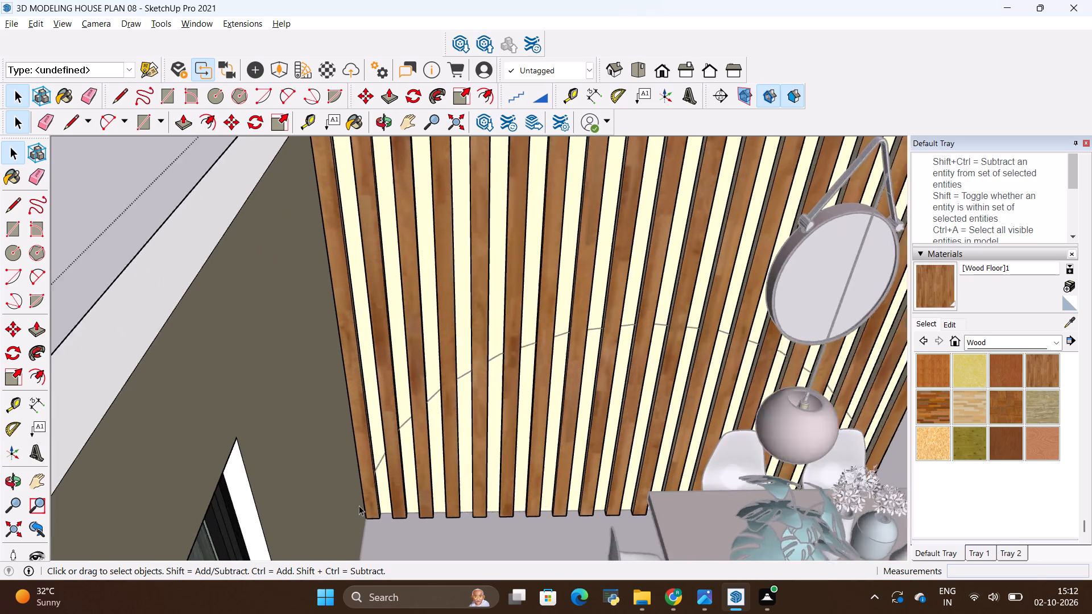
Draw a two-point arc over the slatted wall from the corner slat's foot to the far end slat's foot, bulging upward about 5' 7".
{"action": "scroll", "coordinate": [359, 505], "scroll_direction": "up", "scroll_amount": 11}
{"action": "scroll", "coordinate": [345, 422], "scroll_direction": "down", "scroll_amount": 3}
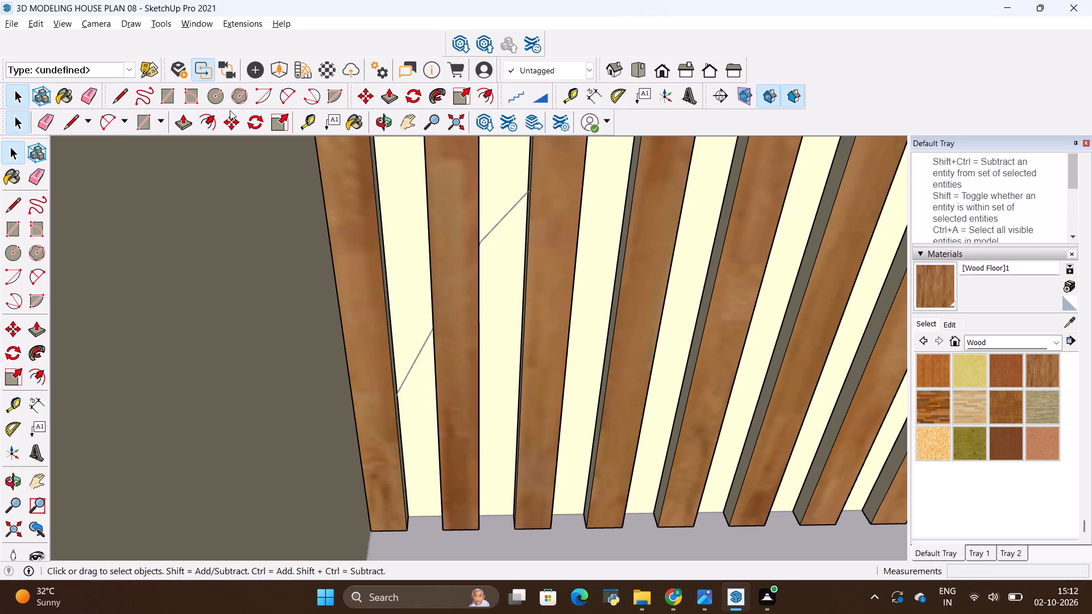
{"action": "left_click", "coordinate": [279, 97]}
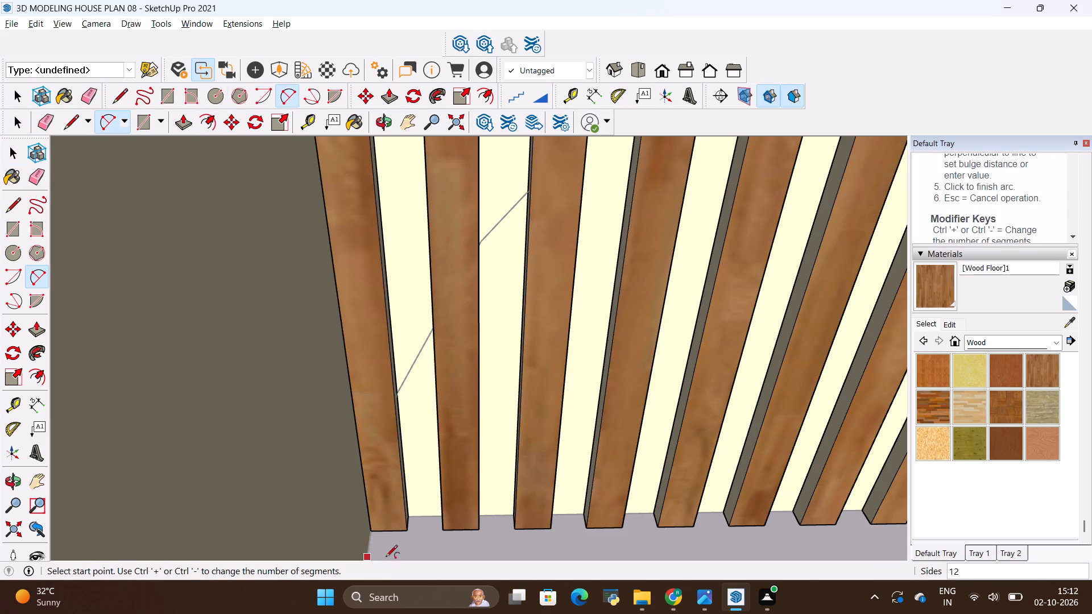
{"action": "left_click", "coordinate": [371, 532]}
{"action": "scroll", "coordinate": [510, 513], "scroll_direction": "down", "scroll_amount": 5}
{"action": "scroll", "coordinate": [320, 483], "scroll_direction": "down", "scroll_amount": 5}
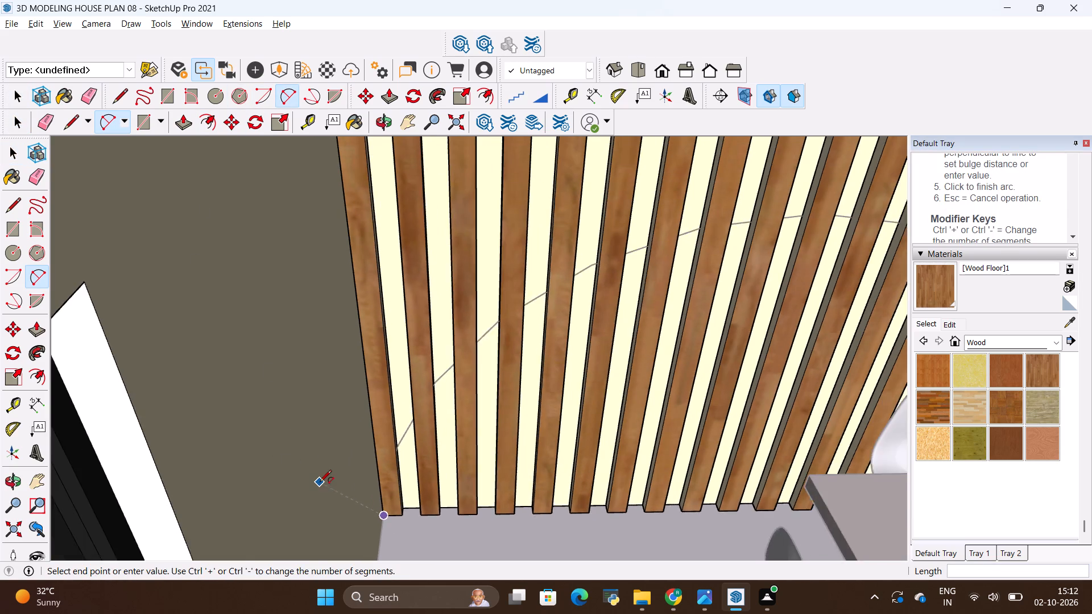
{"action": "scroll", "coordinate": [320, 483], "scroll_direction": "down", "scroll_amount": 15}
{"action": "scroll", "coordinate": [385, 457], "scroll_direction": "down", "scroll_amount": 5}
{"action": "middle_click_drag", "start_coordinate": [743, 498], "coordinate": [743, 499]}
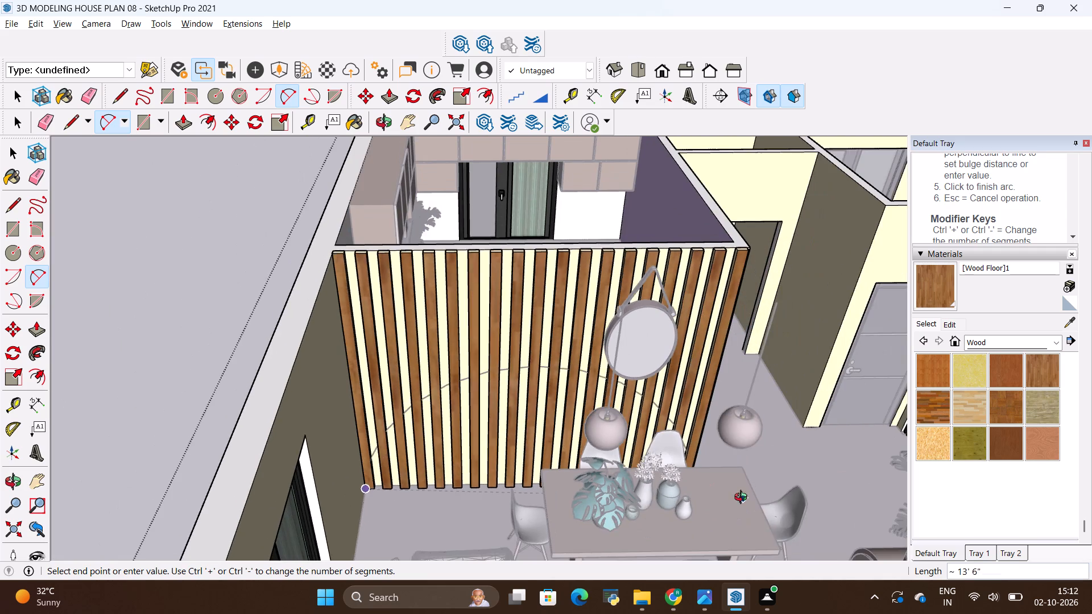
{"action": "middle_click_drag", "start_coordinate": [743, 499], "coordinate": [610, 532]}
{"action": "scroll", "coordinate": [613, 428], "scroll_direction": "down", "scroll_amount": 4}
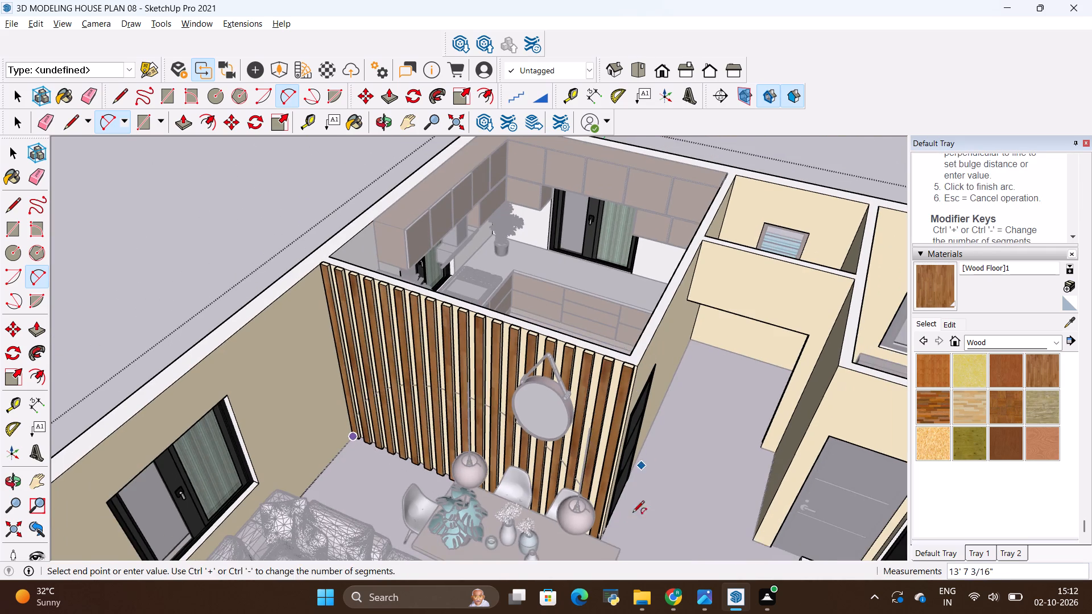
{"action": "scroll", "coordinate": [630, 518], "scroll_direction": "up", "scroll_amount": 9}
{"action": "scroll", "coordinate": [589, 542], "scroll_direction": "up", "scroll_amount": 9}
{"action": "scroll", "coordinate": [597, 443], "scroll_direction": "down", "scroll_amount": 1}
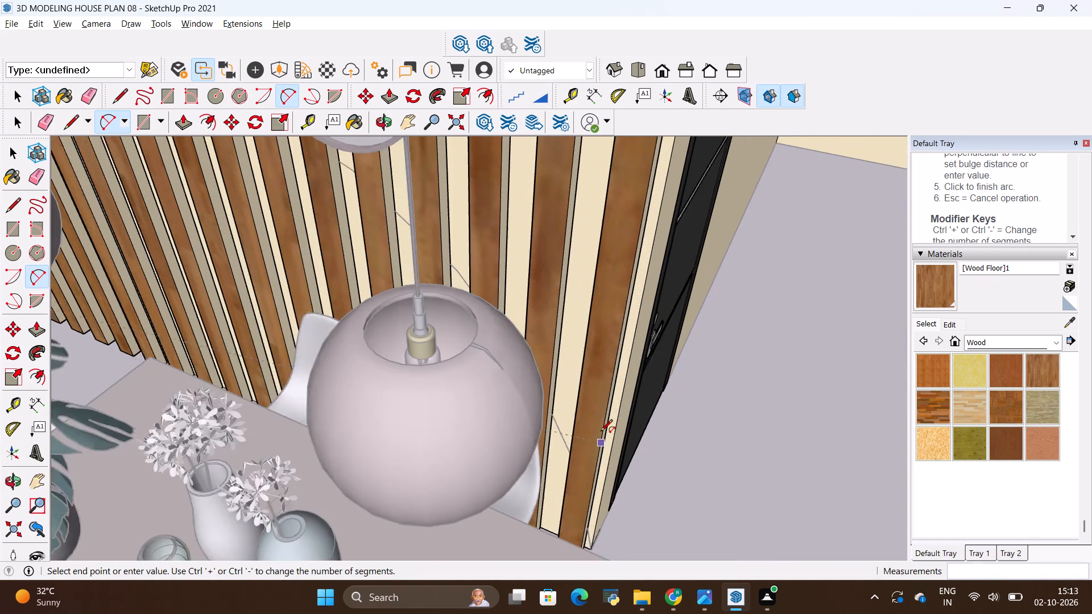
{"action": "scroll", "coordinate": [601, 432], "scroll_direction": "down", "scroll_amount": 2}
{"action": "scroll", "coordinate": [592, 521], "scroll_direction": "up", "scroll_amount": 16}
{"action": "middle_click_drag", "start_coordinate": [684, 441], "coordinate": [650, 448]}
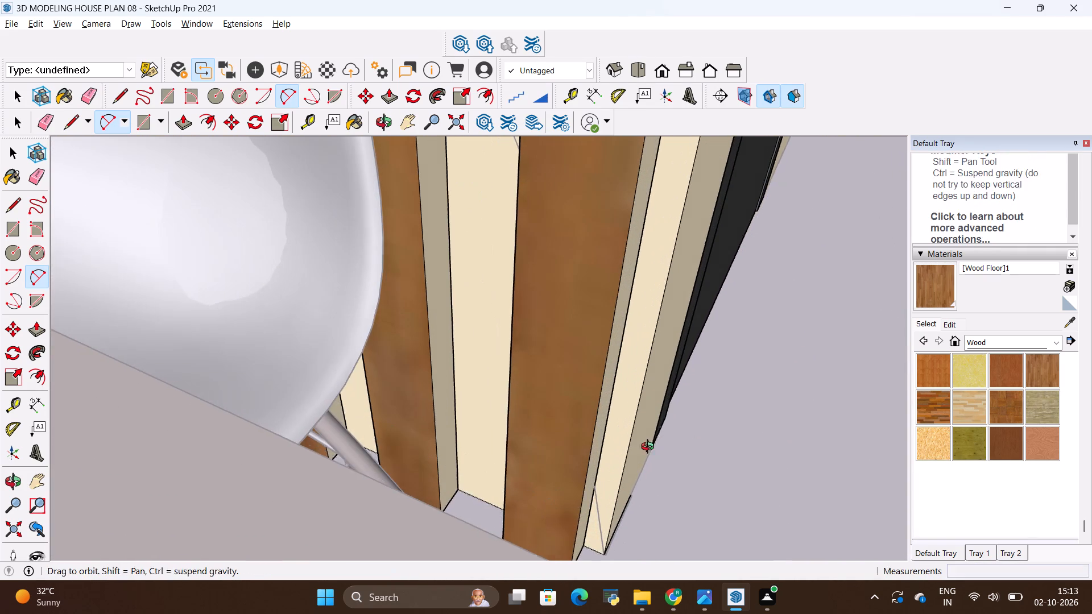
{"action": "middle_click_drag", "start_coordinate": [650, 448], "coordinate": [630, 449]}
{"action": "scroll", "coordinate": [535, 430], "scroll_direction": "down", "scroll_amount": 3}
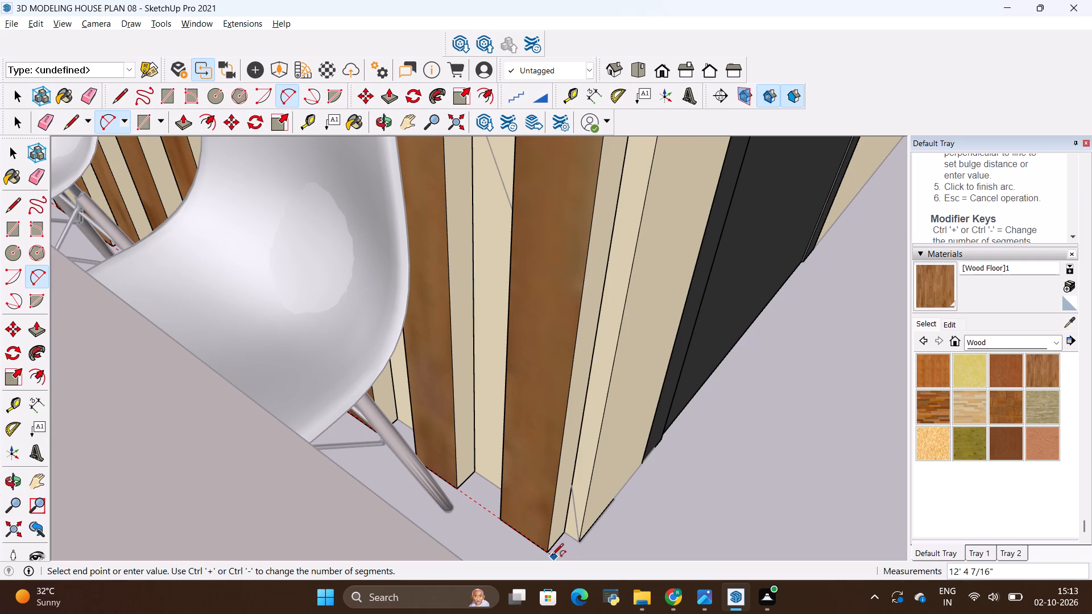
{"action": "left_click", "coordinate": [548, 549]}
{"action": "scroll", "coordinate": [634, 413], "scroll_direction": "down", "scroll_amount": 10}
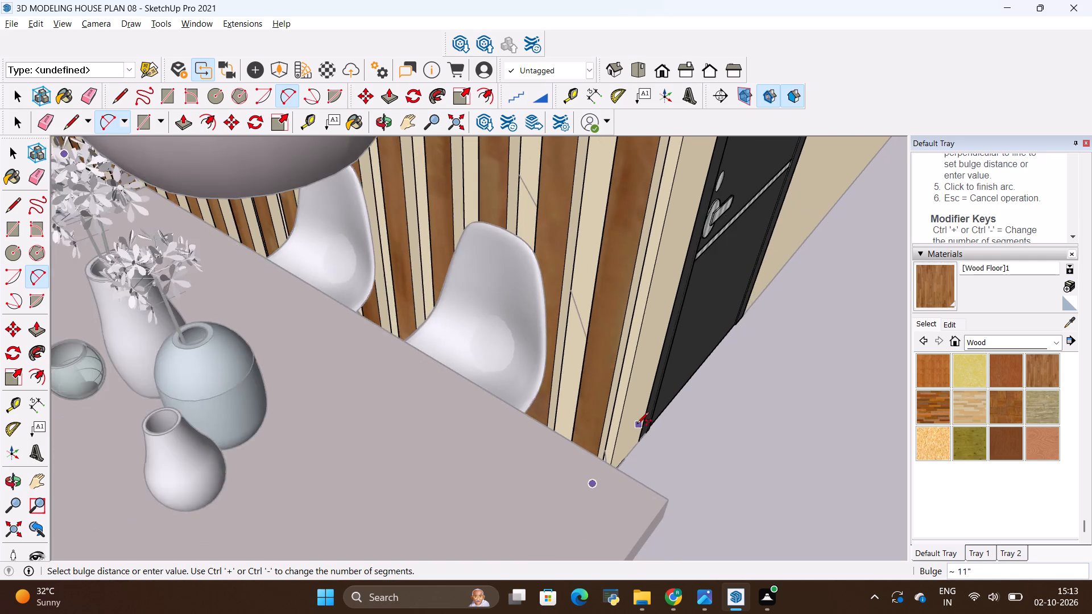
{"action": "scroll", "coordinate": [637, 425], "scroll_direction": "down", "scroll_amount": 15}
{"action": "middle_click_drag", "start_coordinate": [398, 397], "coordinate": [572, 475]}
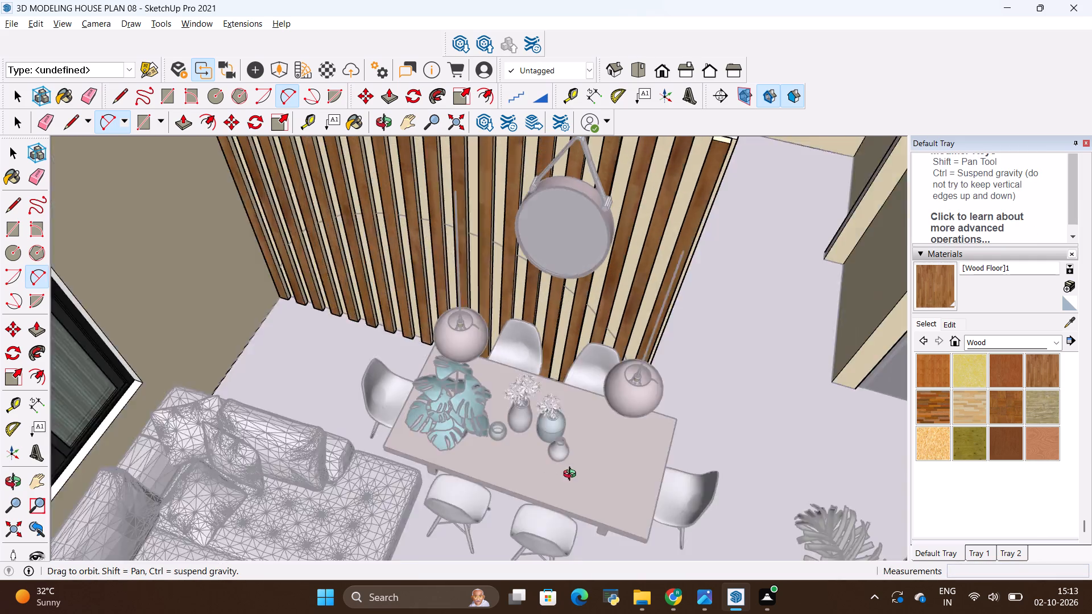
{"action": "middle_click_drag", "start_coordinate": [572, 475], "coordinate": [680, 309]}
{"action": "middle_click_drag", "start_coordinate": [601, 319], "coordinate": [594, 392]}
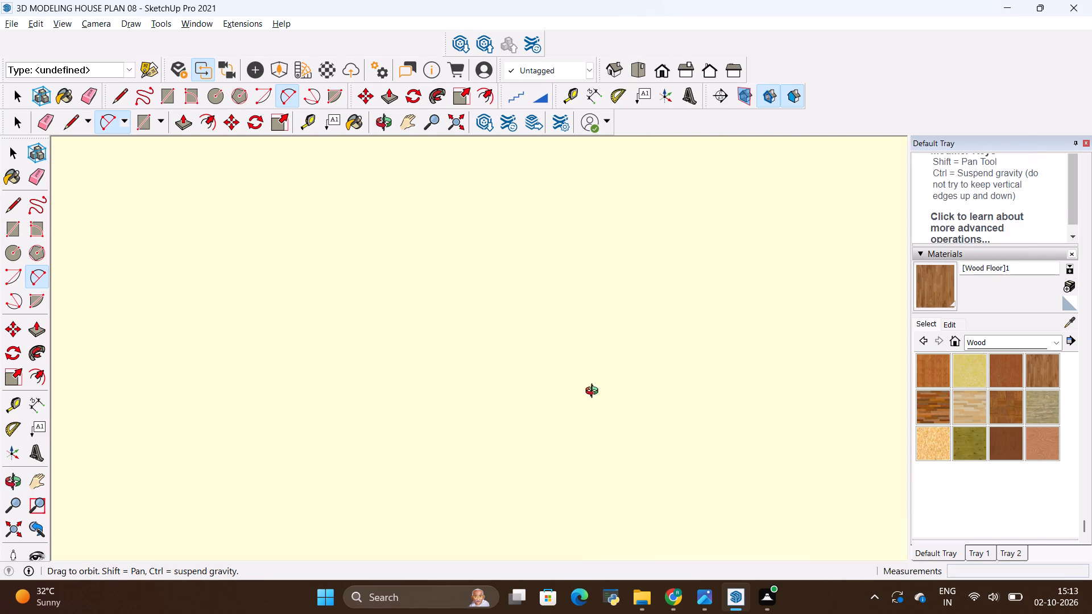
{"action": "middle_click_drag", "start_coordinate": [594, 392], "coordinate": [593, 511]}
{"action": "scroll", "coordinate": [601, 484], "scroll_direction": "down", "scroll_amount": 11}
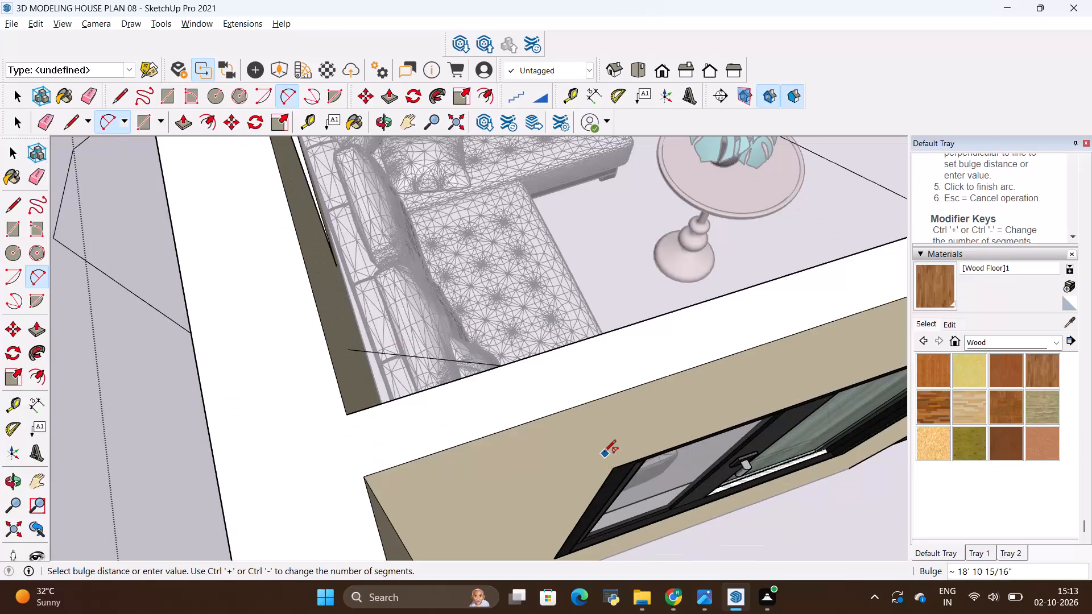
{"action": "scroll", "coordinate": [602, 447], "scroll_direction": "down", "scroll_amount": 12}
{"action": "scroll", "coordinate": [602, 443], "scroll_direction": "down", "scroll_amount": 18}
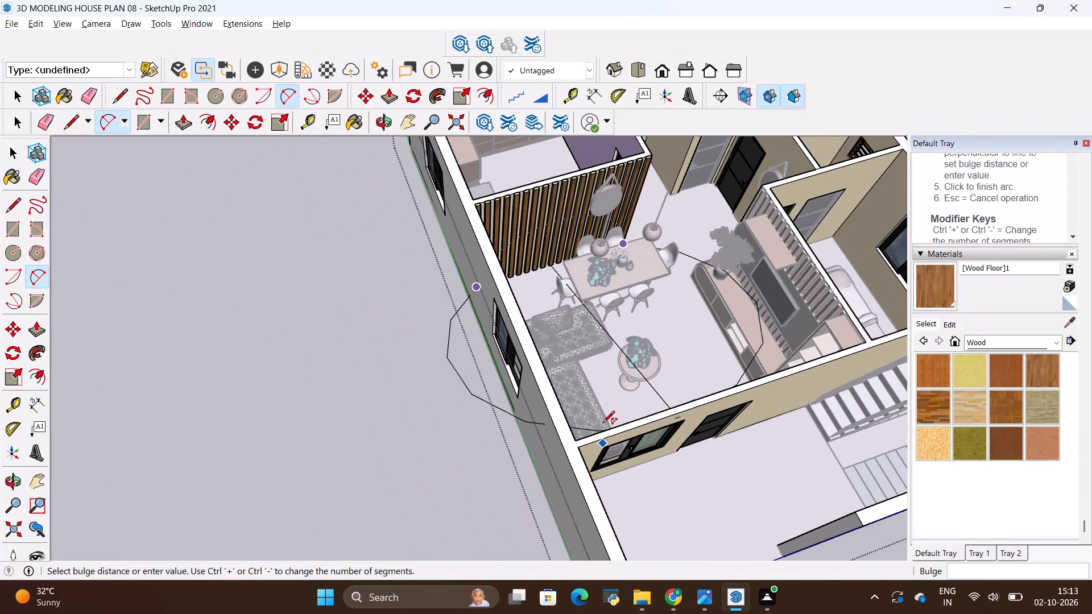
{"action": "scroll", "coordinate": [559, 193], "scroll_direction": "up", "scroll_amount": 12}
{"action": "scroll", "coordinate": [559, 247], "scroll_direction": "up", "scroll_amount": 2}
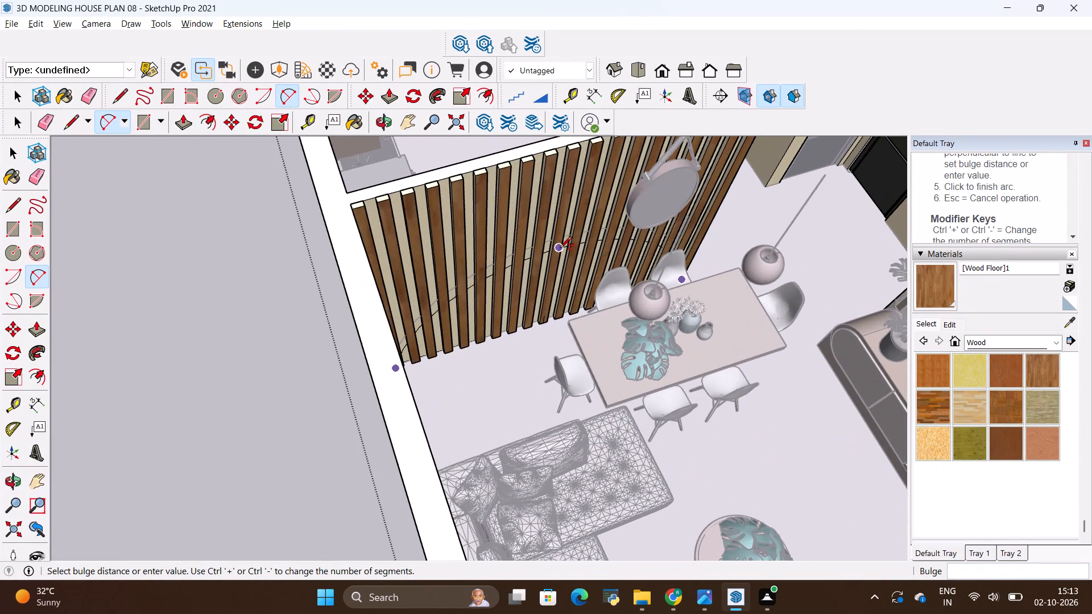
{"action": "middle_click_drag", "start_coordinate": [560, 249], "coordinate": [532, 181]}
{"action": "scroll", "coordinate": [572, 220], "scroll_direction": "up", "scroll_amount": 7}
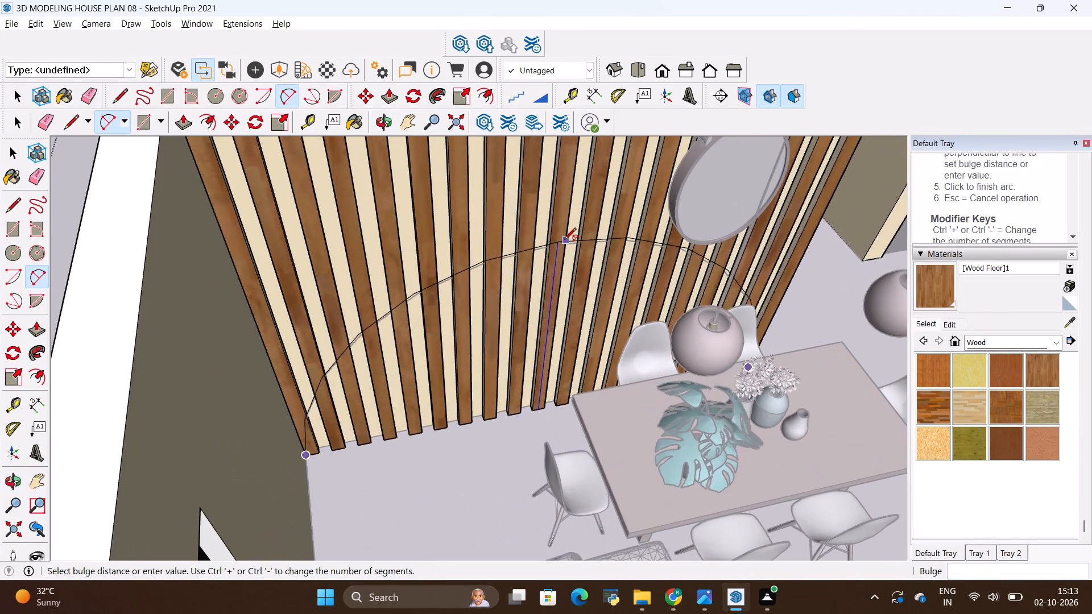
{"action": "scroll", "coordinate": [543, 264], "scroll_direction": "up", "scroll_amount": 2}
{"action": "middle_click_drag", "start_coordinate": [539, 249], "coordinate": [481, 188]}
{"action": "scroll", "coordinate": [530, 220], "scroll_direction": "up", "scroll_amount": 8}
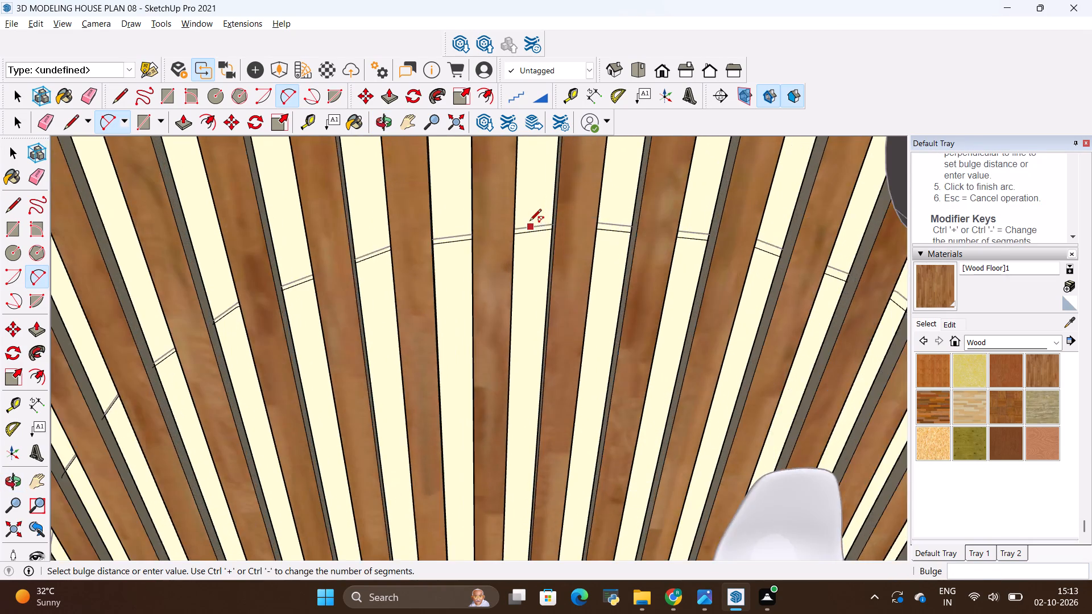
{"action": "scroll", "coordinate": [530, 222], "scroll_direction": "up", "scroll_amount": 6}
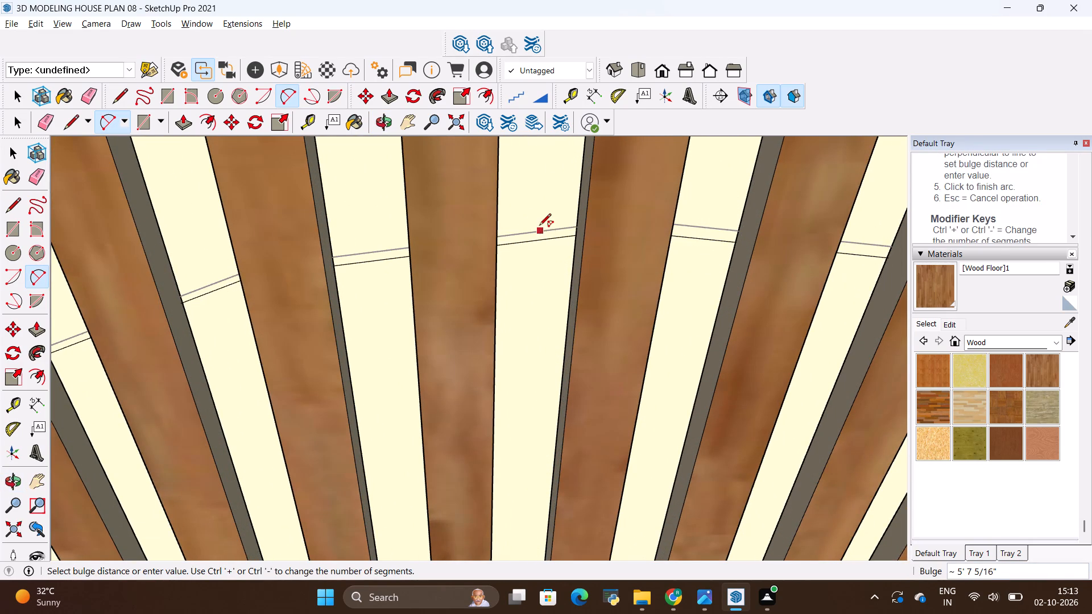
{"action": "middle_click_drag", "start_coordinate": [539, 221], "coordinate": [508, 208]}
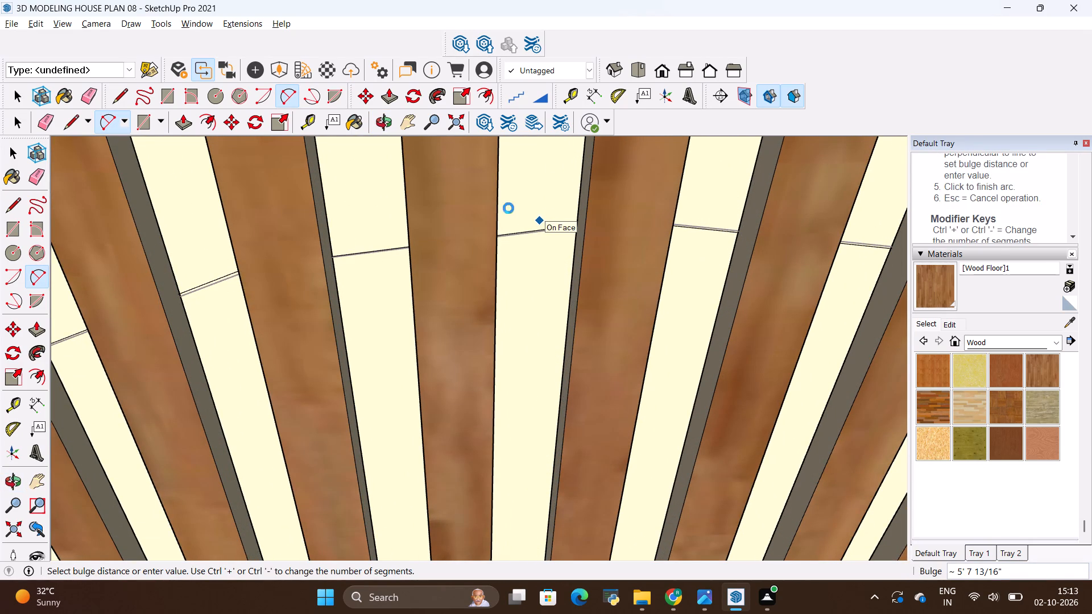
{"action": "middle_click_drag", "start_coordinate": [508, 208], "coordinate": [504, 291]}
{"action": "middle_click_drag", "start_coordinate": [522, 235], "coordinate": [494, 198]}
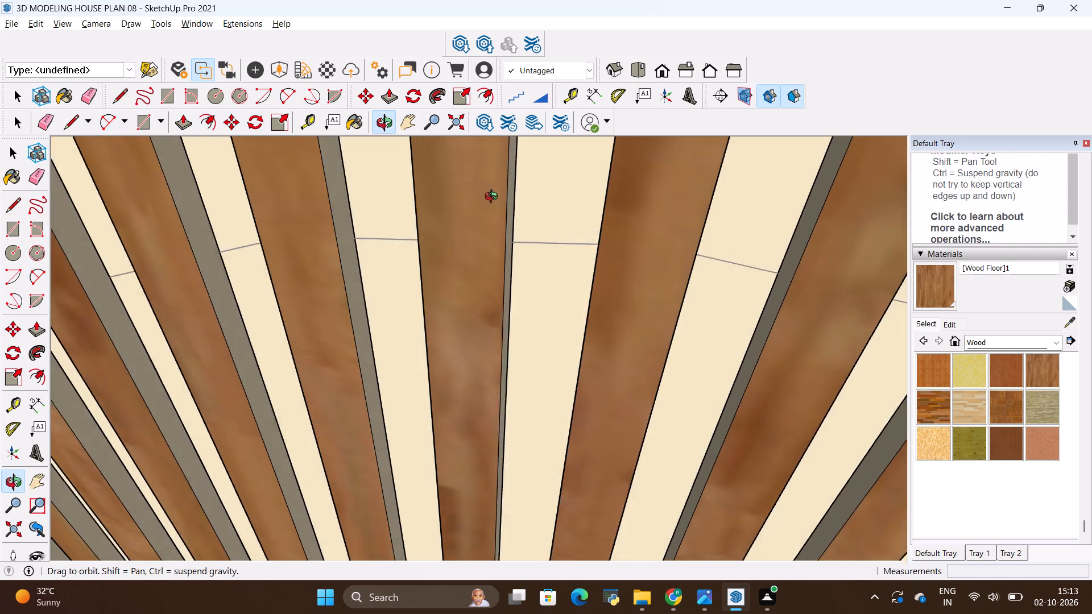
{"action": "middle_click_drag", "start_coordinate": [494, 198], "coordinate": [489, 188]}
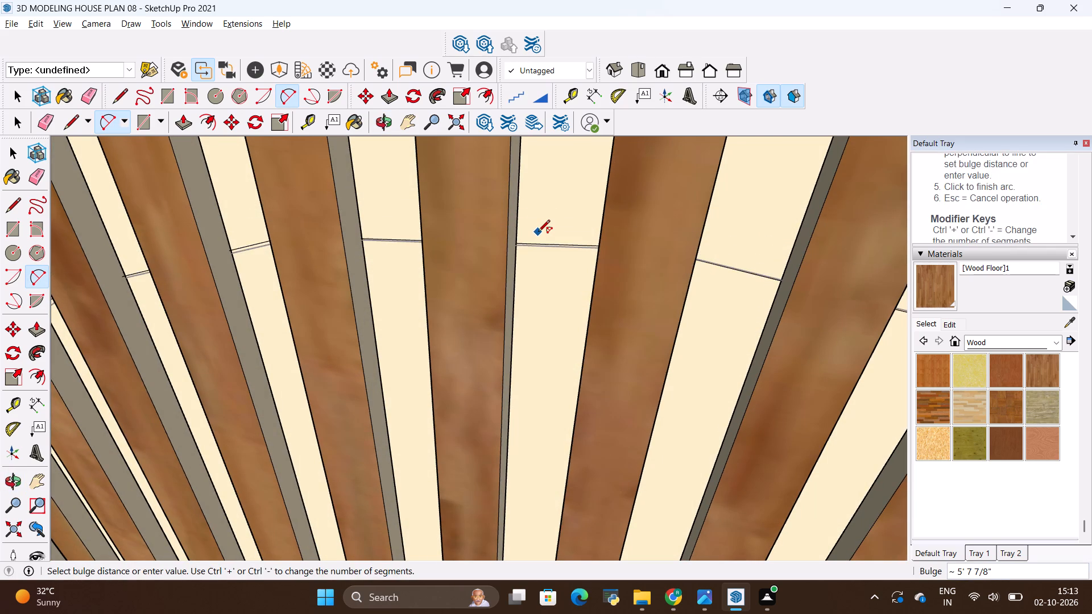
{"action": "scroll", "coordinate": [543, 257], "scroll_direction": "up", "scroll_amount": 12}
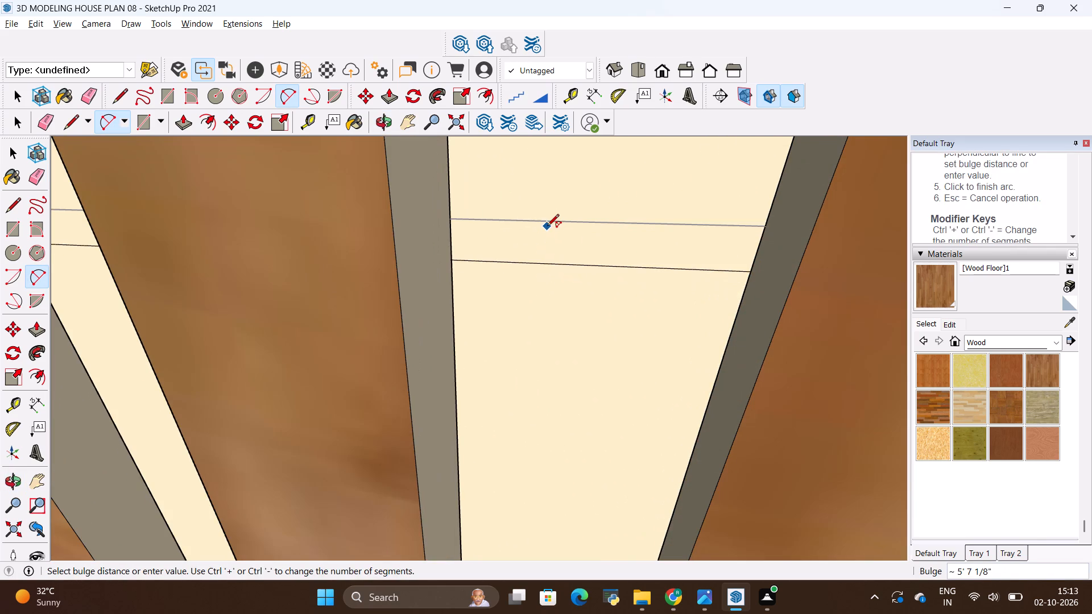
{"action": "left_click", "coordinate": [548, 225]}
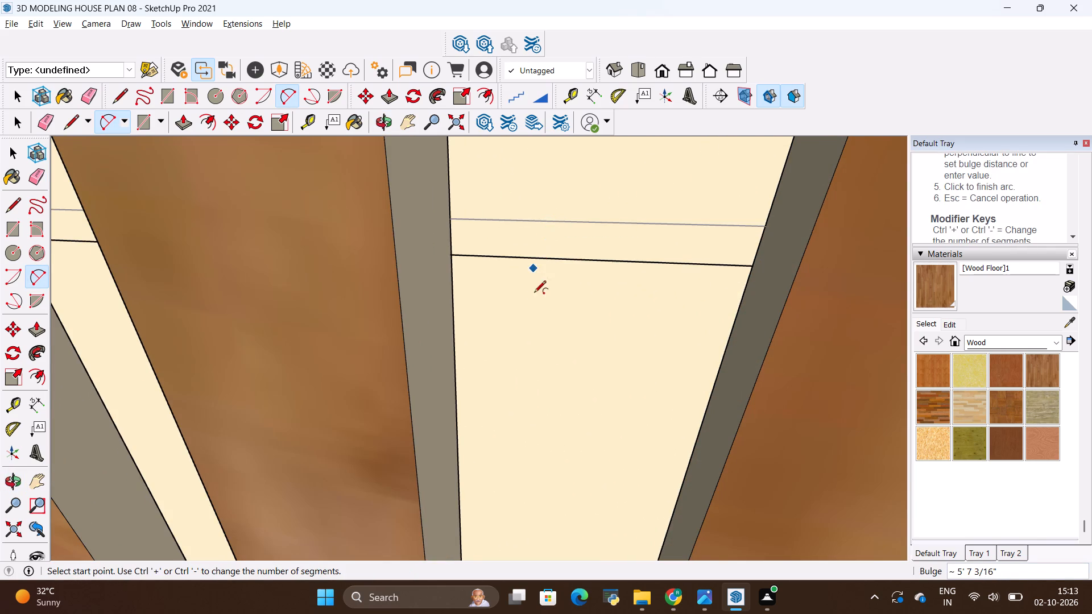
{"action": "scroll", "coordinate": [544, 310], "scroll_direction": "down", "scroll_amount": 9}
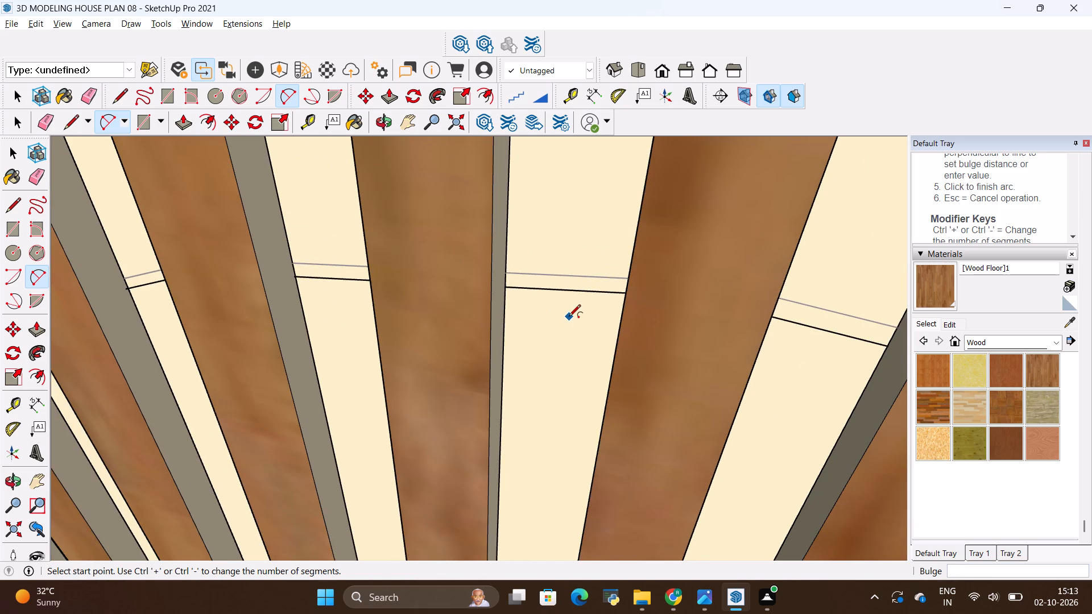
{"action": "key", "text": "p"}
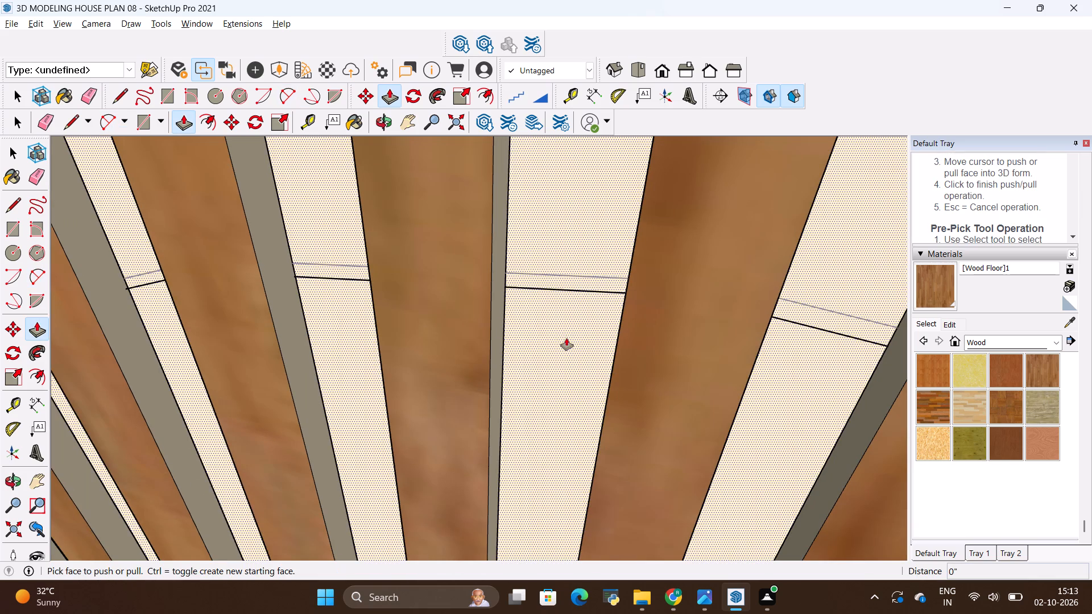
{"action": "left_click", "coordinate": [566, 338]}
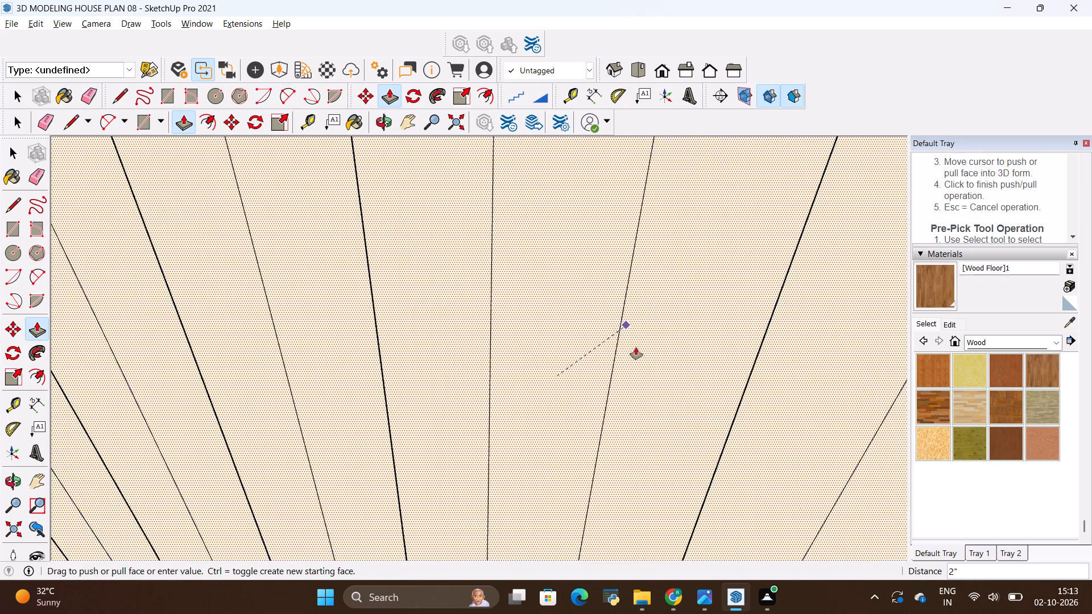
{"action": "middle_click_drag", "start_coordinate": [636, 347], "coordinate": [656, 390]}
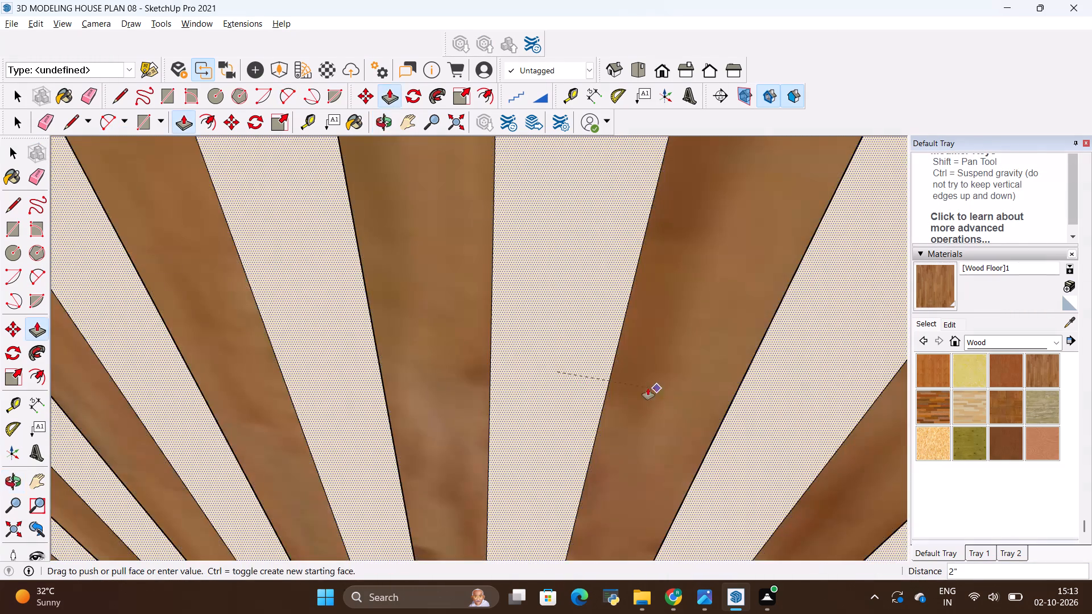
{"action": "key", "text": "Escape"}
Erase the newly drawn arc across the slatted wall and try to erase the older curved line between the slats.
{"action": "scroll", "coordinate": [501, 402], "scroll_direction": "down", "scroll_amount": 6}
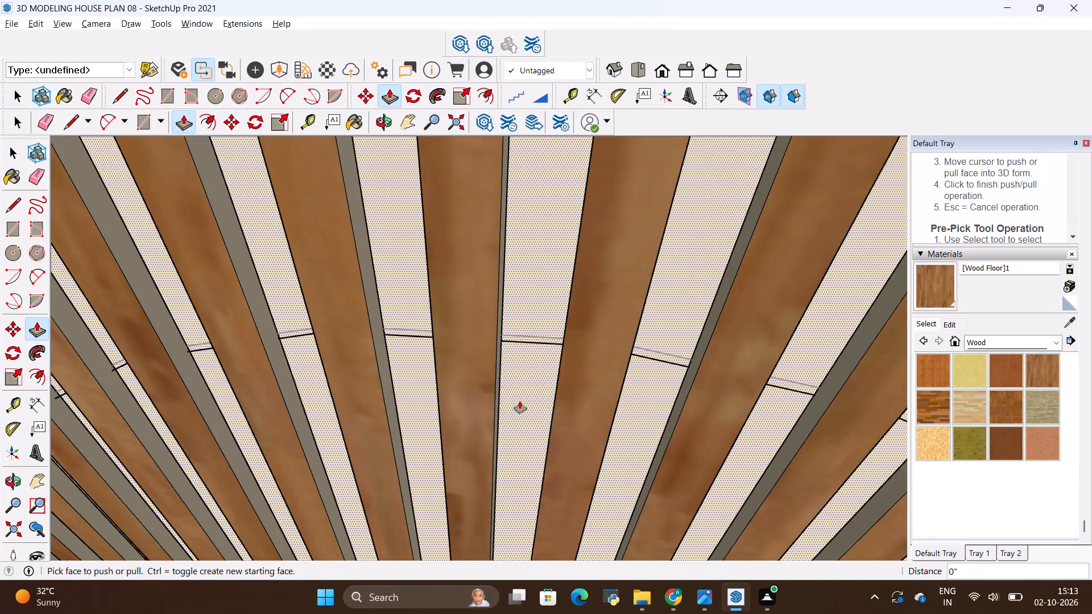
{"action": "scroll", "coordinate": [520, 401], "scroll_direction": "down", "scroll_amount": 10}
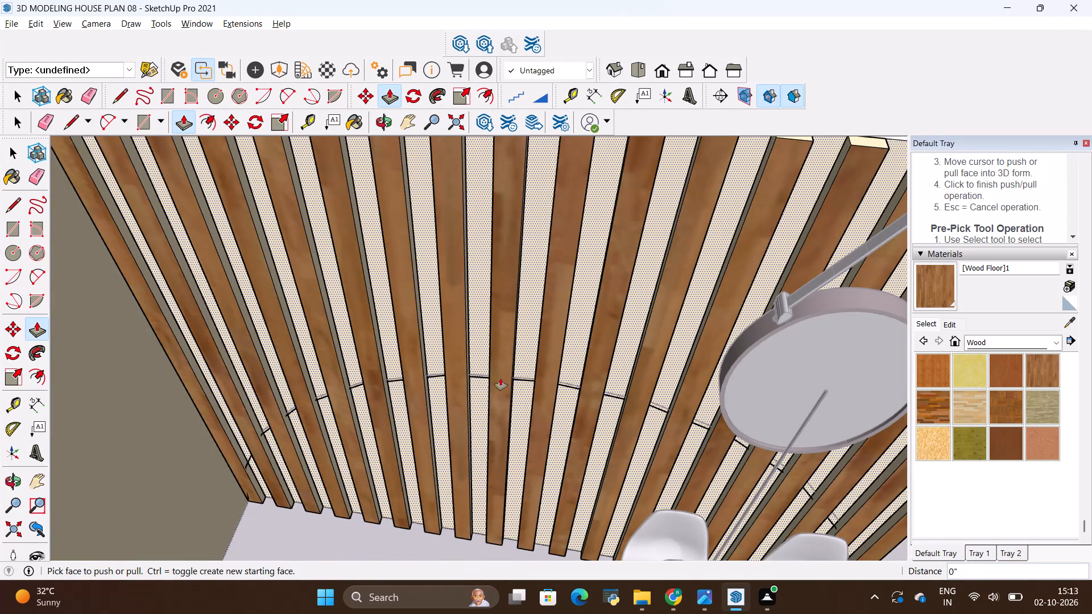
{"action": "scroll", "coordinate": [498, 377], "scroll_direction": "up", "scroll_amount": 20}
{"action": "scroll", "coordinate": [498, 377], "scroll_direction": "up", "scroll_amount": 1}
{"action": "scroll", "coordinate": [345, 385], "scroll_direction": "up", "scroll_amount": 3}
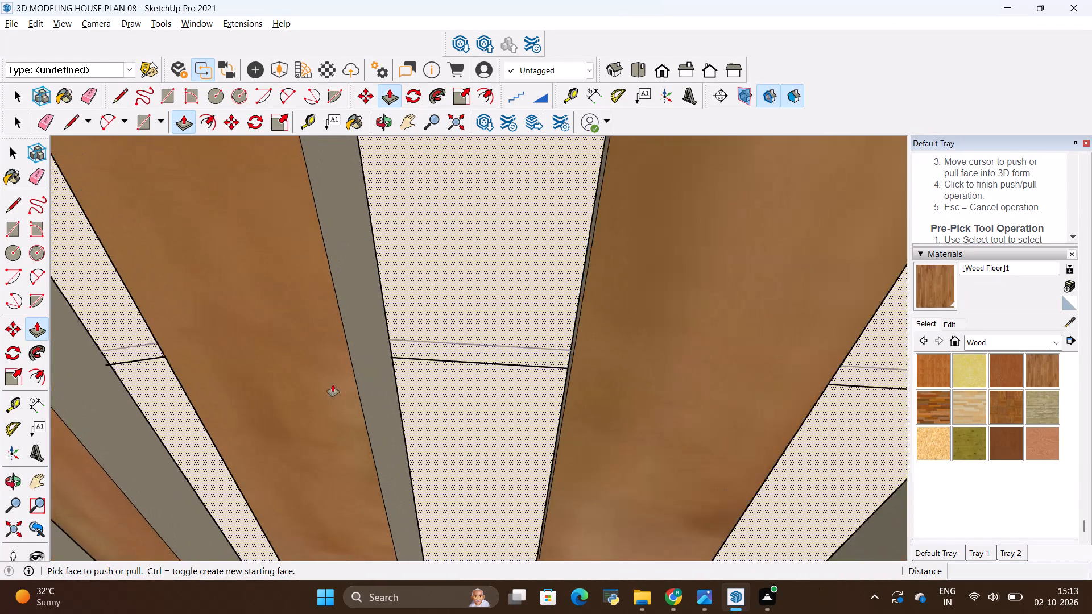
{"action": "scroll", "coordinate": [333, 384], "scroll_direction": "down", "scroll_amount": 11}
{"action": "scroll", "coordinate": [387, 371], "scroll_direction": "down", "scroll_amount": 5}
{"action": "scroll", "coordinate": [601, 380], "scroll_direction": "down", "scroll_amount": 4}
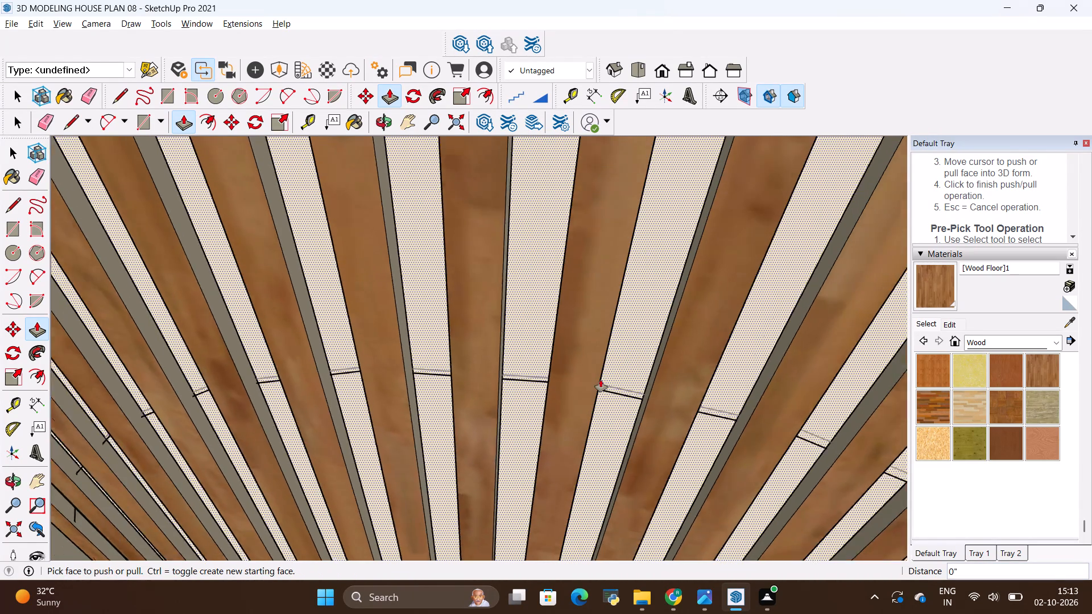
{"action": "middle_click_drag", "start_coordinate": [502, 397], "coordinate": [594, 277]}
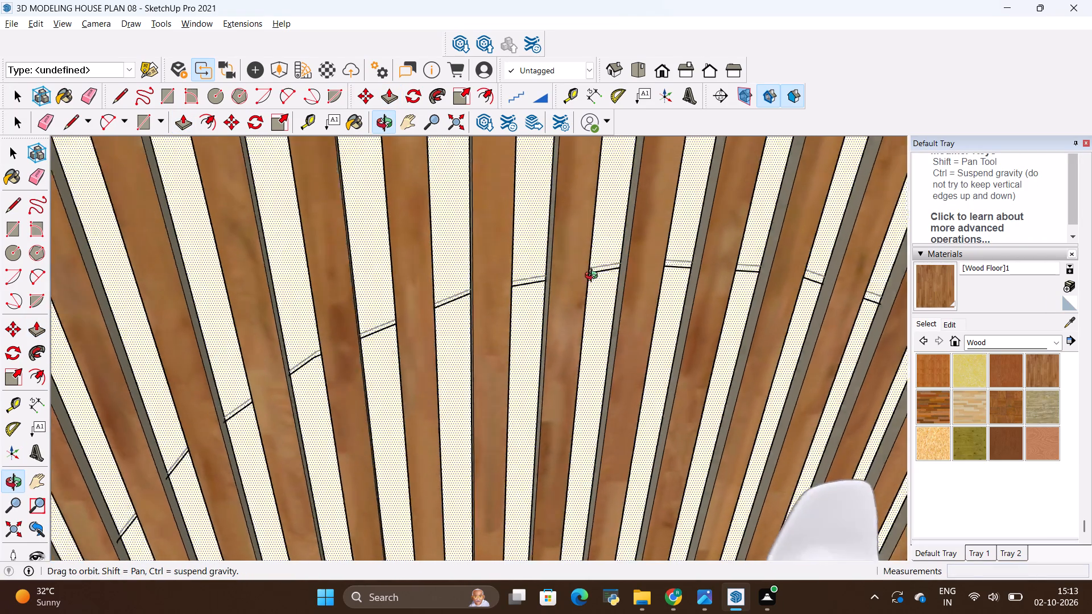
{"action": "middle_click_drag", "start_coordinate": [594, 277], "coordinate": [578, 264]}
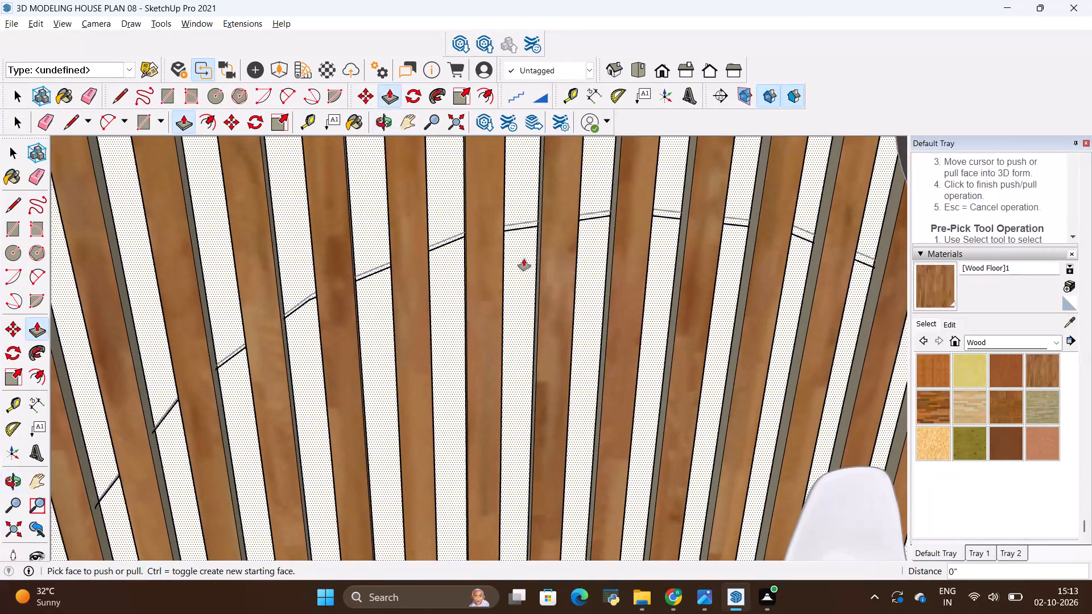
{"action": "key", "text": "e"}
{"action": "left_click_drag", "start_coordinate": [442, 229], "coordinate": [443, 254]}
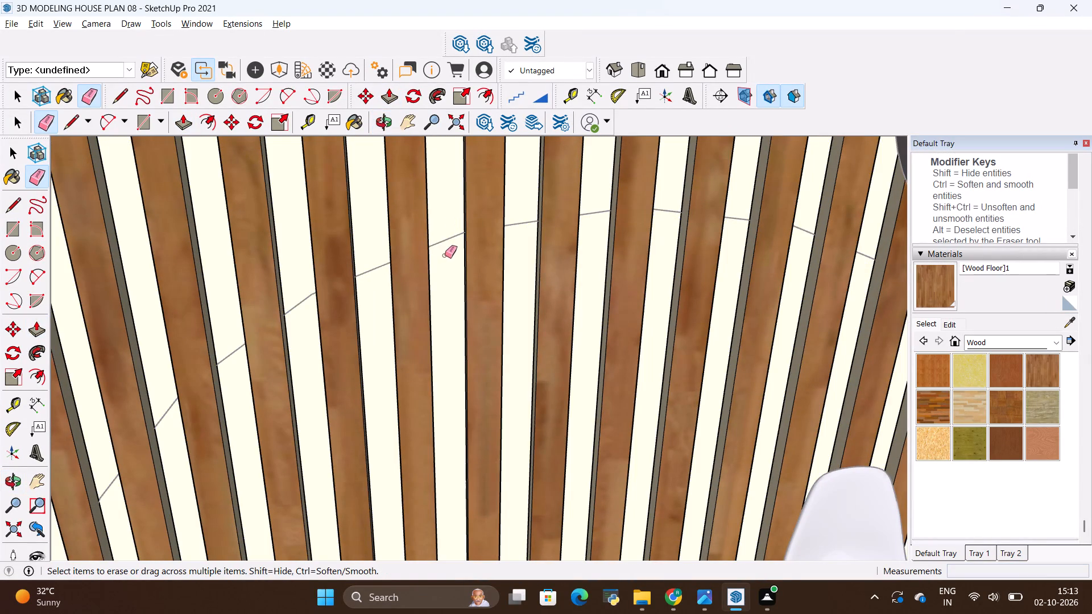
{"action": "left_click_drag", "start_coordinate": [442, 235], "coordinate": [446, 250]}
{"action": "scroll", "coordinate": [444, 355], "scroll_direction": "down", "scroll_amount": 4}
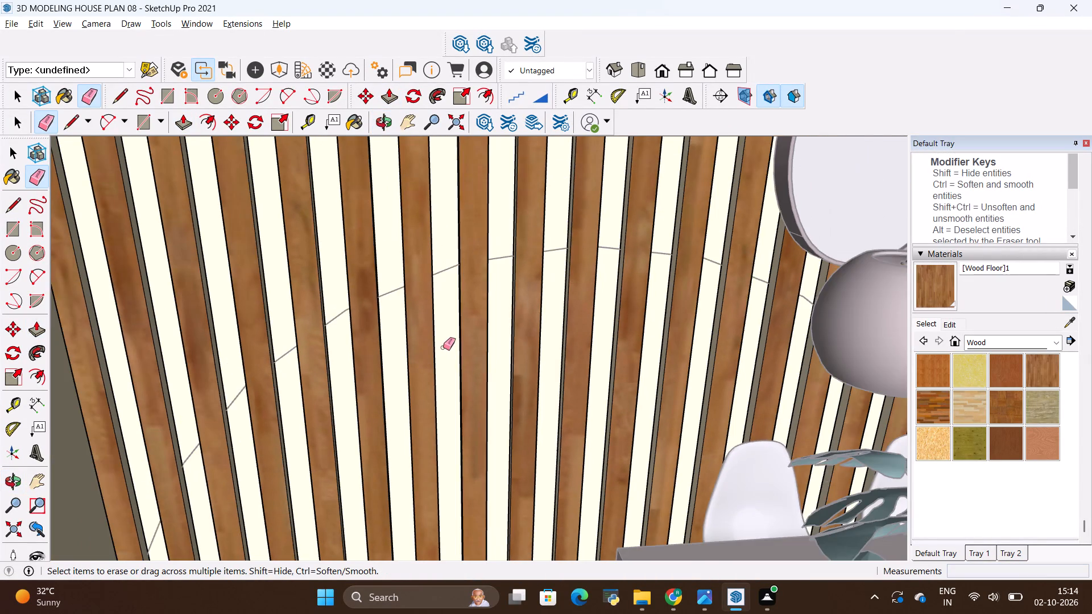
Draw a two-point arc across the slatted wall from the corner slat's foot to the far end slat's foot, bulging upward about 5' 8".
{"action": "scroll", "coordinate": [443, 347], "scroll_direction": "down", "scroll_amount": 3}
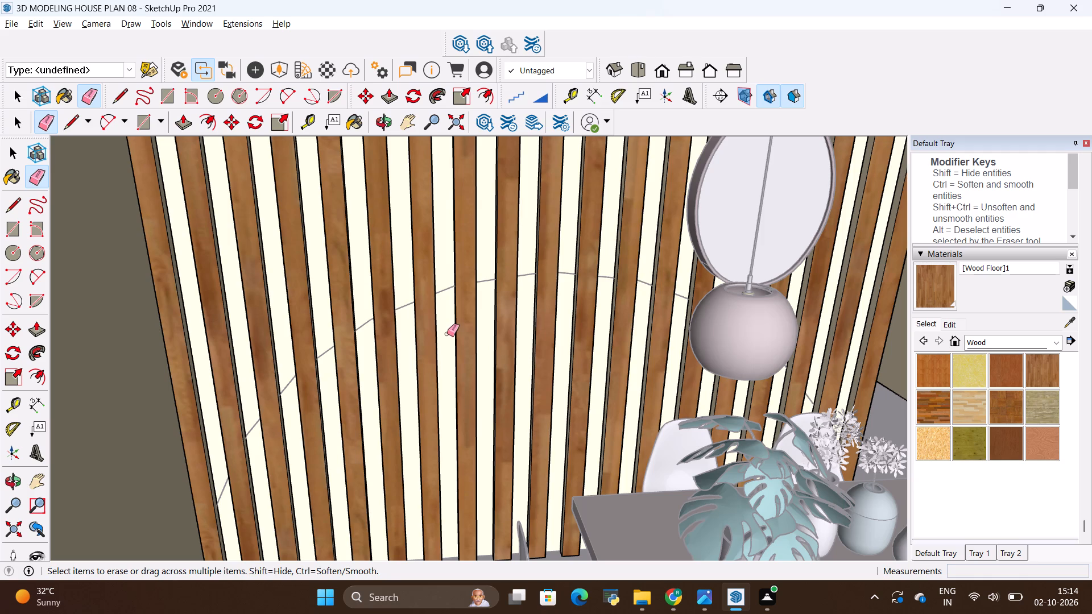
{"action": "scroll", "coordinate": [450, 309], "scroll_direction": "down", "scroll_amount": 3}
{"action": "middle_click_drag", "start_coordinate": [453, 273], "coordinate": [438, 298]}
{"action": "scroll", "coordinate": [437, 298], "scroll_direction": "down", "scroll_amount": 1}
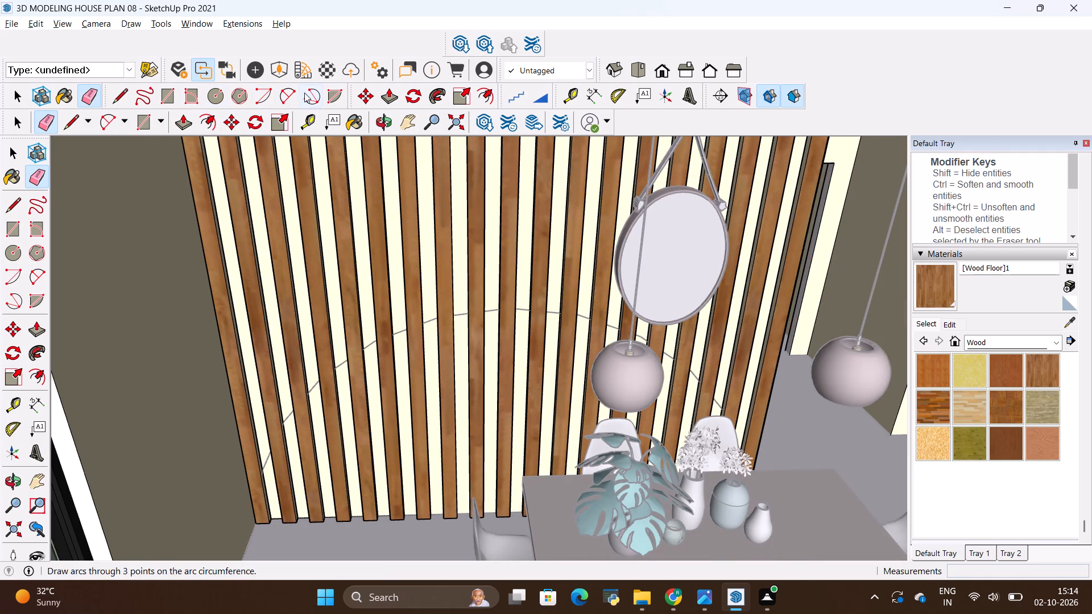
{"action": "left_click", "coordinate": [289, 94]}
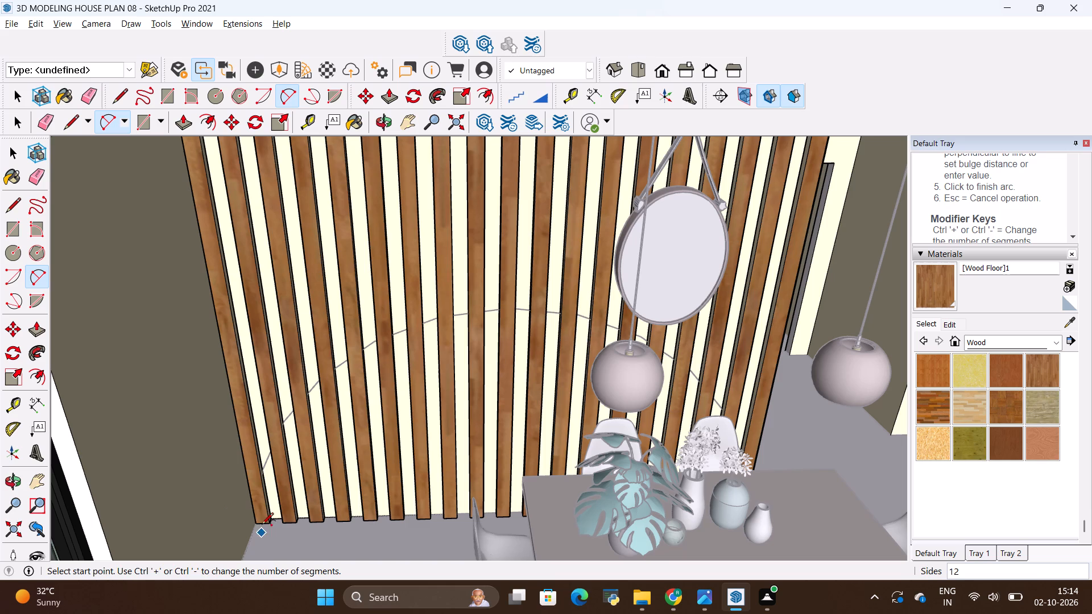
{"action": "scroll", "coordinate": [257, 525], "scroll_direction": "up", "scroll_amount": 9}
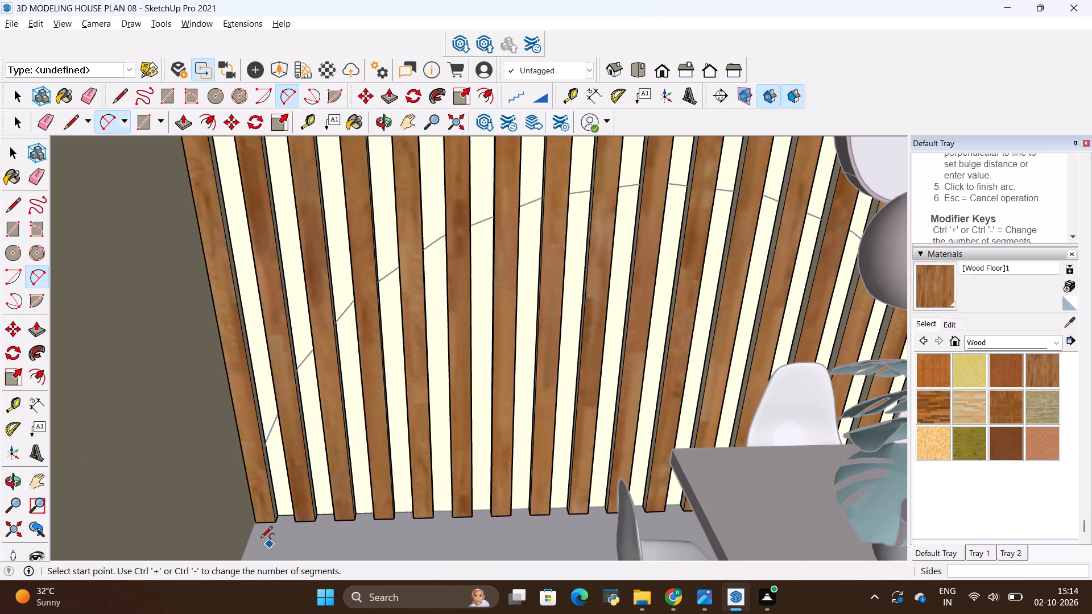
{"action": "left_click", "coordinate": [253, 522]}
{"action": "scroll", "coordinate": [343, 503], "scroll_direction": "down", "scroll_amount": 5}
{"action": "scroll", "coordinate": [268, 487], "scroll_direction": "down", "scroll_amount": 5}
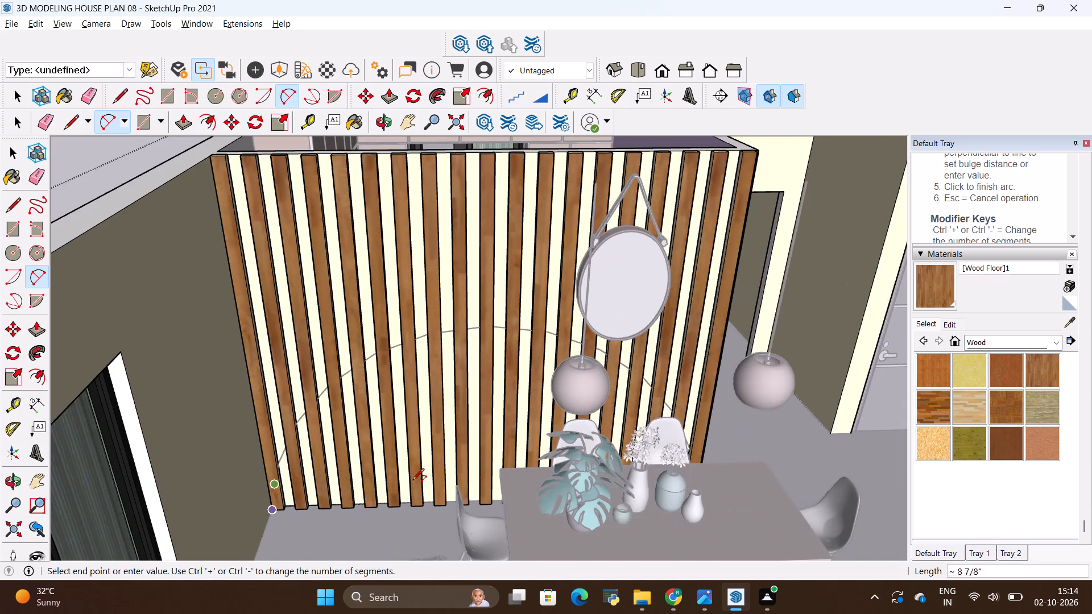
{"action": "middle_click_drag", "start_coordinate": [512, 484], "coordinate": [334, 486]}
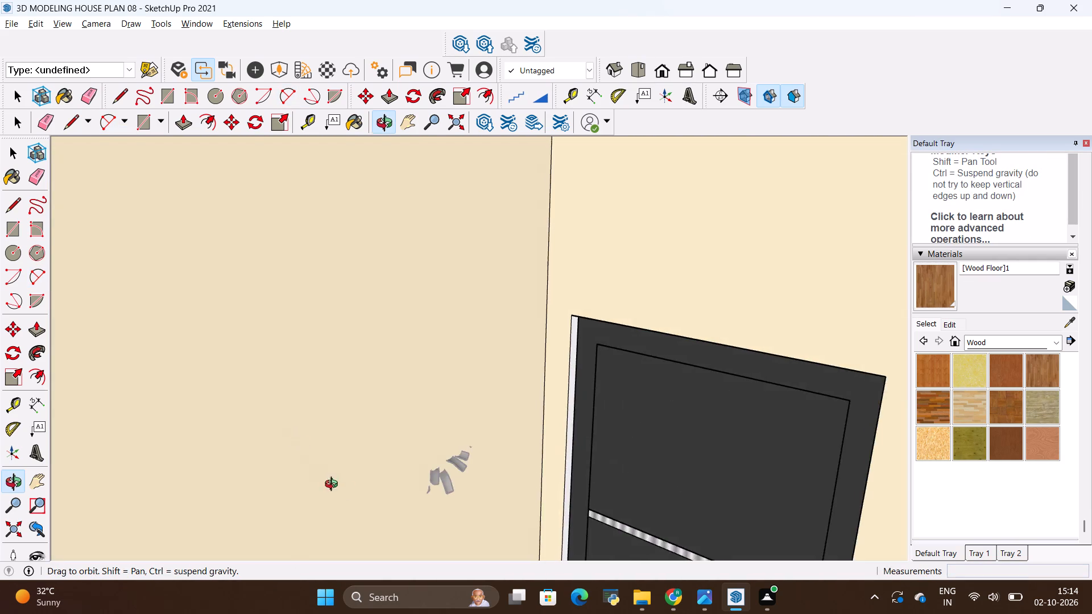
{"action": "middle_click_drag", "start_coordinate": [334, 486], "coordinate": [367, 515]}
{"action": "scroll", "coordinate": [481, 425], "scroll_direction": "down", "scroll_amount": 3}
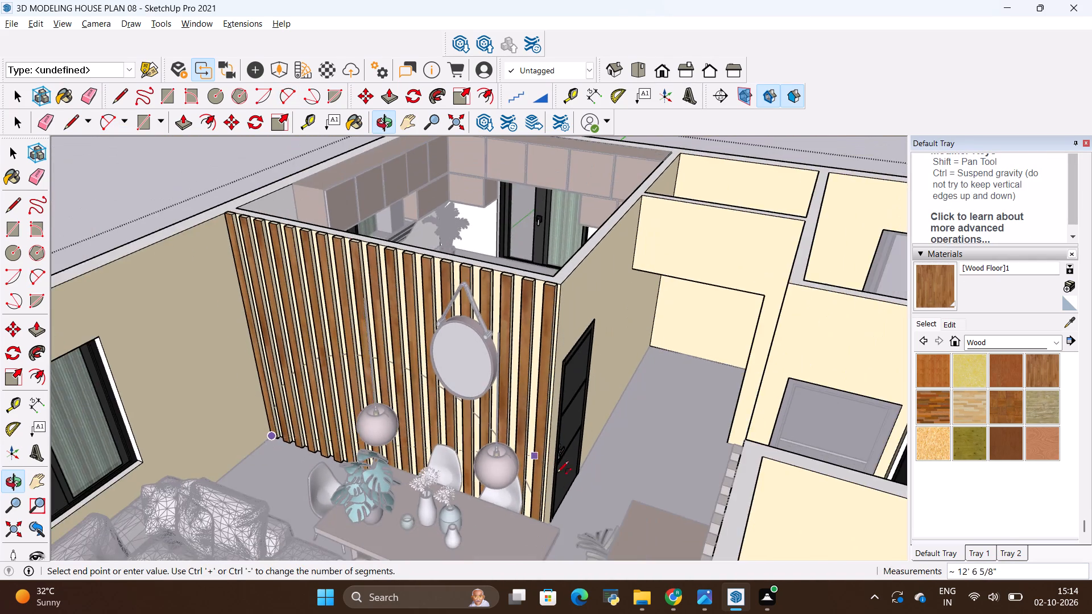
{"action": "scroll", "coordinate": [564, 488], "scroll_direction": "up", "scroll_amount": 9}
{"action": "middle_click_drag", "start_coordinate": [549, 525], "coordinate": [546, 486]}
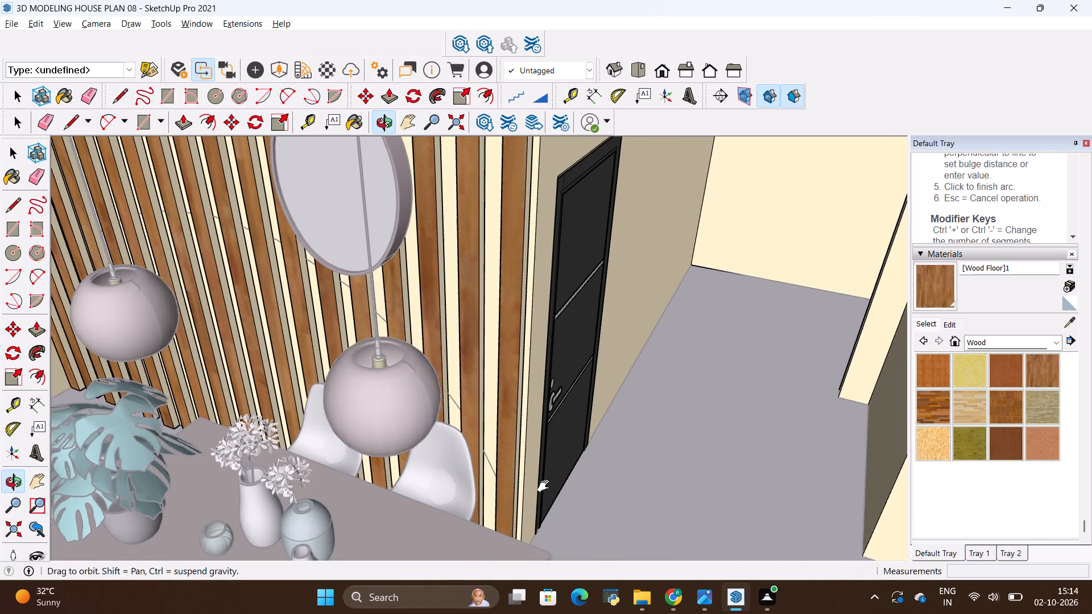
{"action": "middle_click_drag", "start_coordinate": [546, 486], "coordinate": [504, 498]}
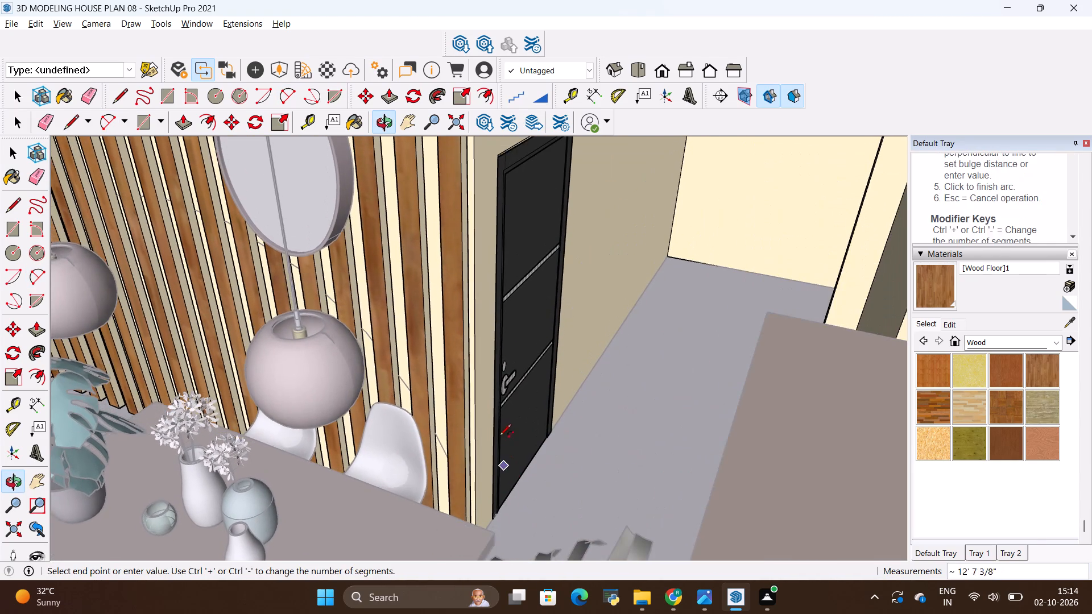
{"action": "scroll", "coordinate": [499, 436], "scroll_direction": "down", "scroll_amount": 2}
{"action": "middle_click_drag", "start_coordinate": [499, 438], "coordinate": [465, 497]}
{"action": "scroll", "coordinate": [433, 561], "scroll_direction": "up", "scroll_amount": 4}
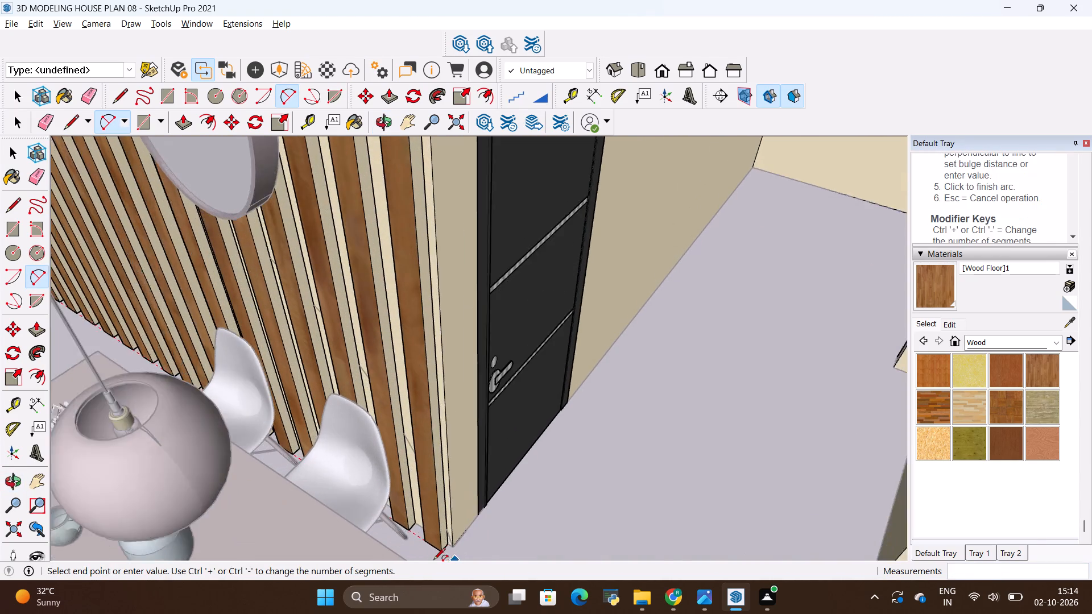
{"action": "scroll", "coordinate": [433, 561], "scroll_direction": "up", "scroll_amount": 4}
{"action": "left_click", "coordinate": [442, 551]}
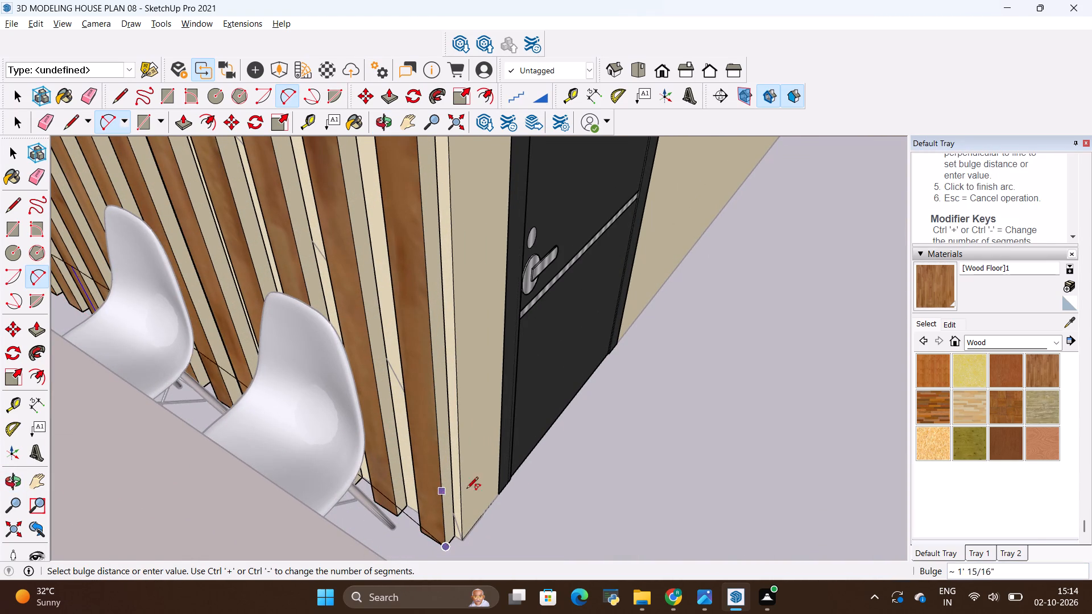
{"action": "scroll", "coordinate": [528, 485], "scroll_direction": "down", "scroll_amount": 9}
{"action": "middle_click_drag", "start_coordinate": [305, 438], "coordinate": [559, 418]}
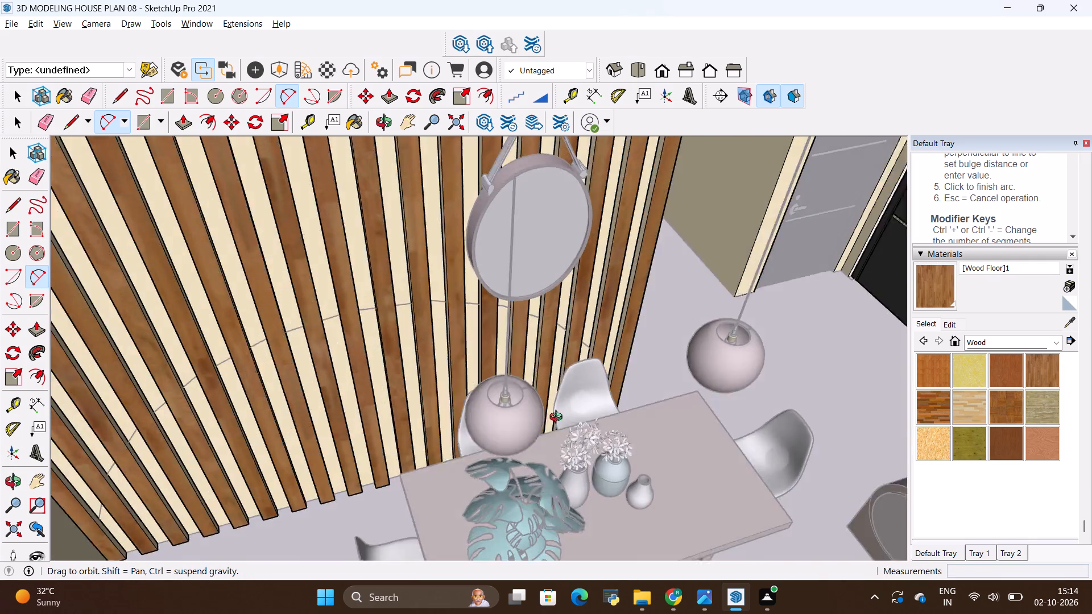
{"action": "middle_click_drag", "start_coordinate": [559, 418], "coordinate": [560, 388]}
{"action": "scroll", "coordinate": [303, 264], "scroll_direction": "up", "scroll_amount": 8}
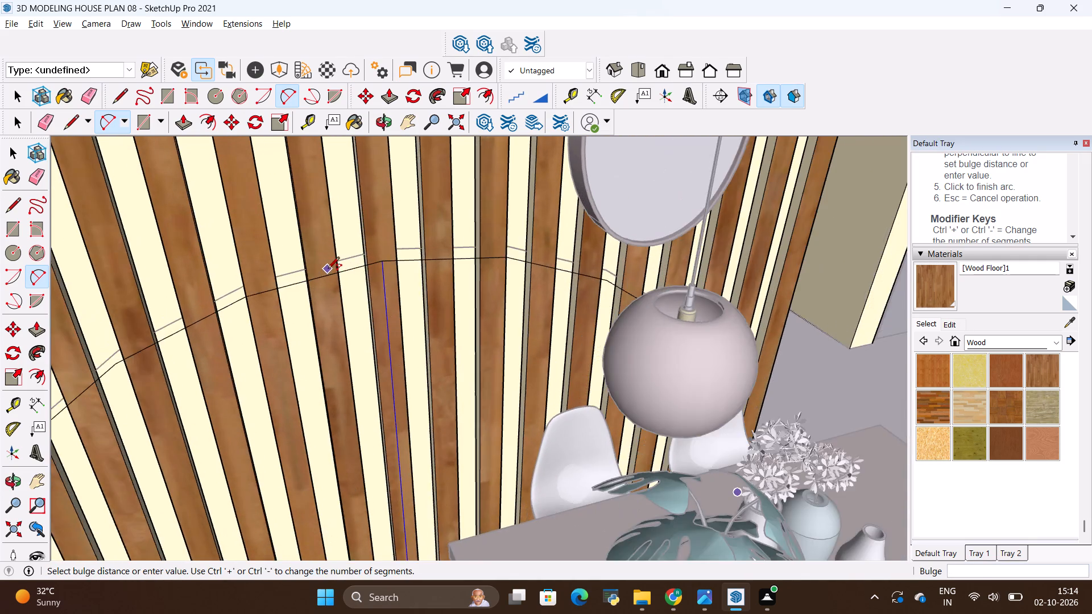
{"action": "scroll", "coordinate": [329, 240], "scroll_direction": "up", "scroll_amount": 12}
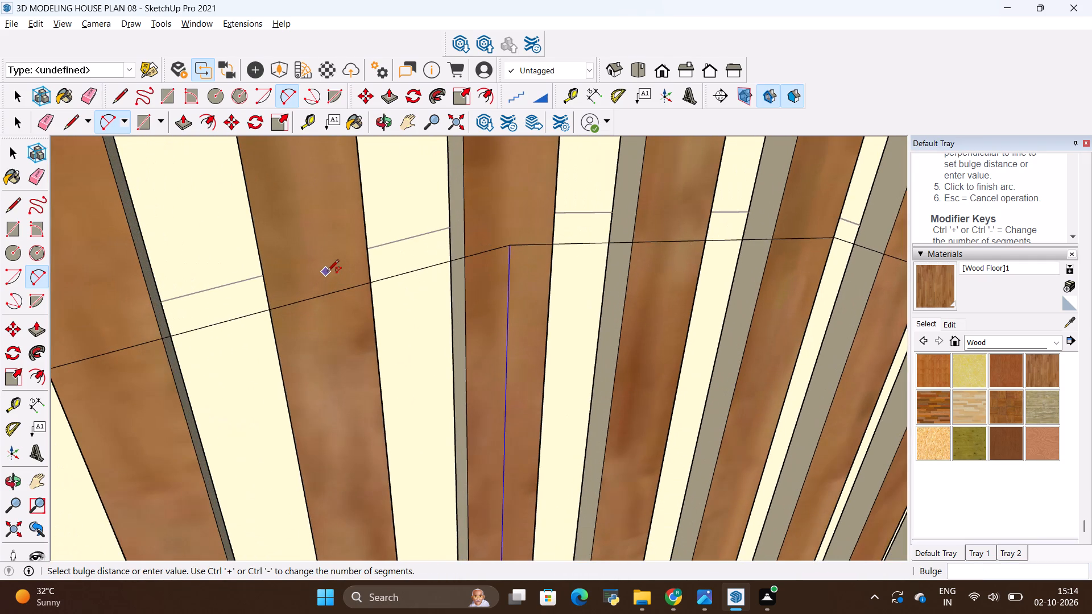
{"action": "middle_click_drag", "start_coordinate": [332, 274], "coordinate": [299, 184]}
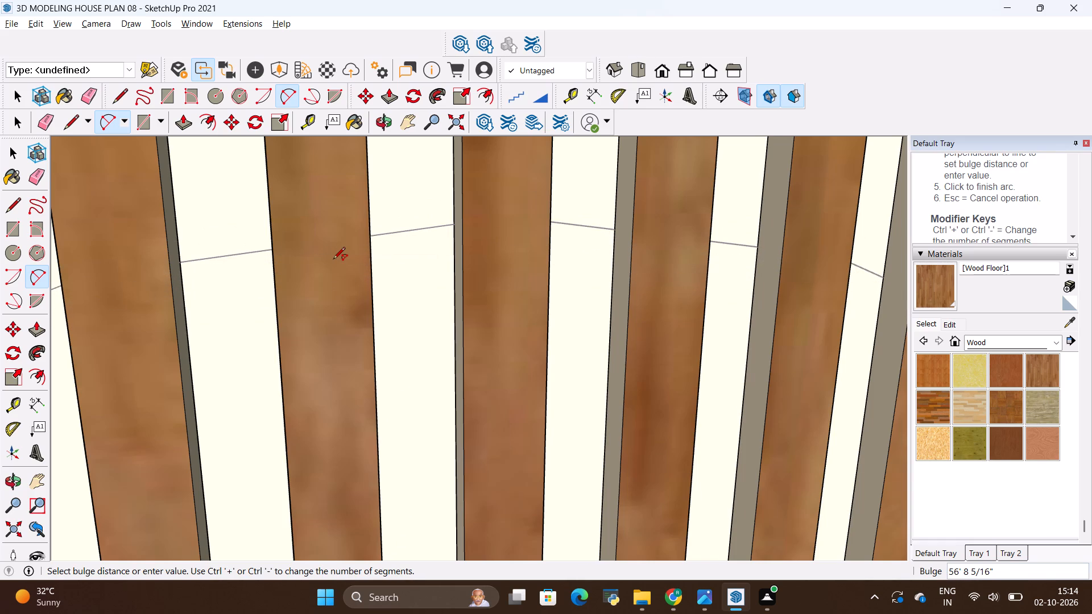
{"action": "middle_click_drag", "start_coordinate": [333, 260], "coordinate": [349, 391]}
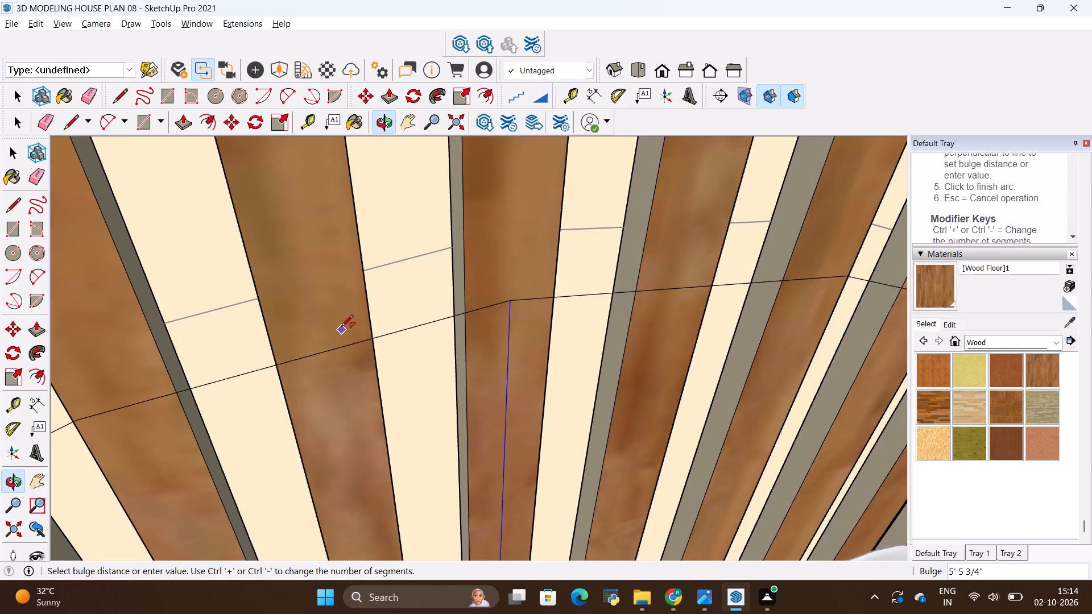
{"action": "left_click", "coordinate": [338, 279]}
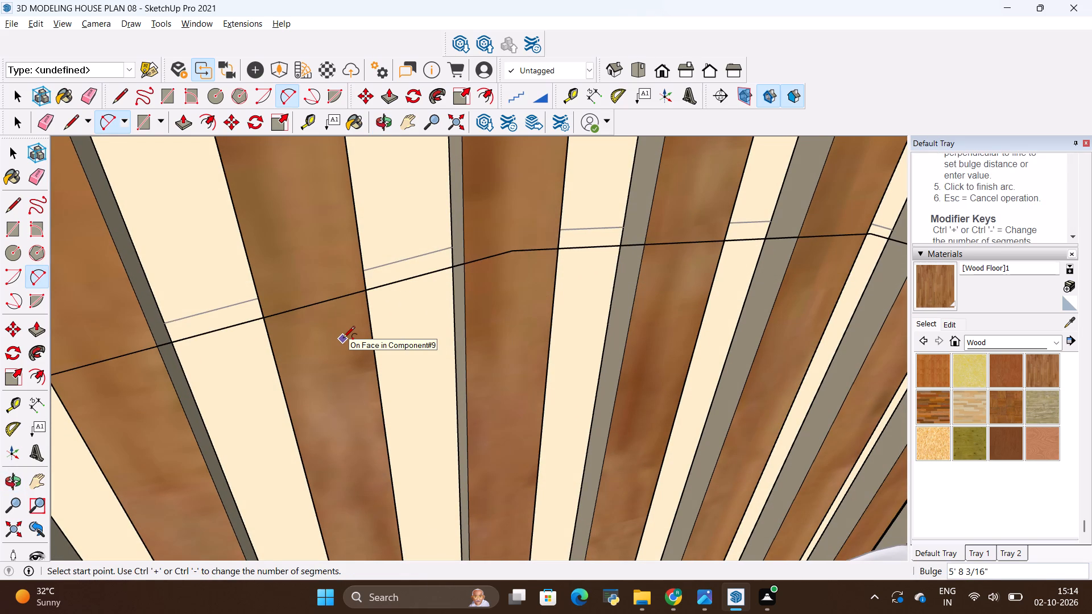
Open the slats' component for editing and check whether the arc divides a slat's front face.
{"action": "key", "text": "space"}
{"action": "left_click", "coordinate": [342, 354]}
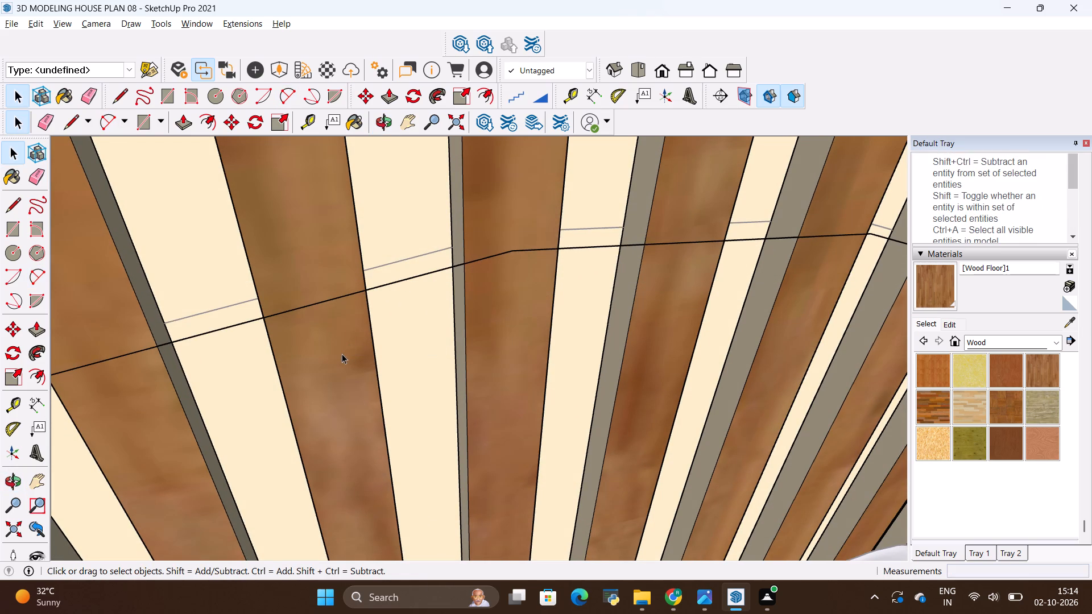
{"action": "double_click", "coordinate": [342, 354]}
{"action": "left_click", "coordinate": [342, 354]}
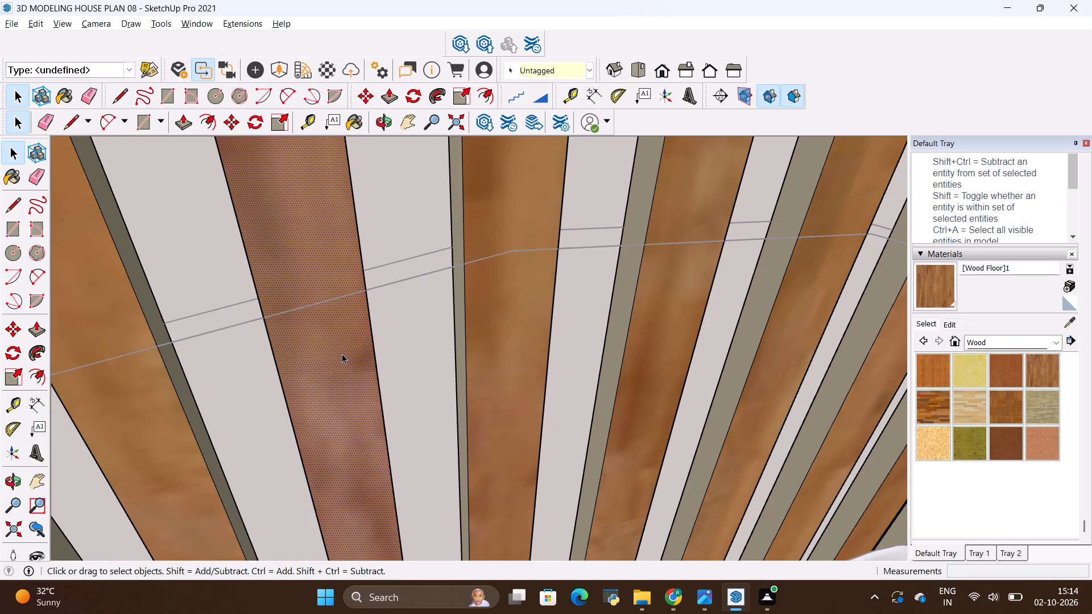
{"action": "key", "text": "space"}
{"action": "key", "text": "space"}
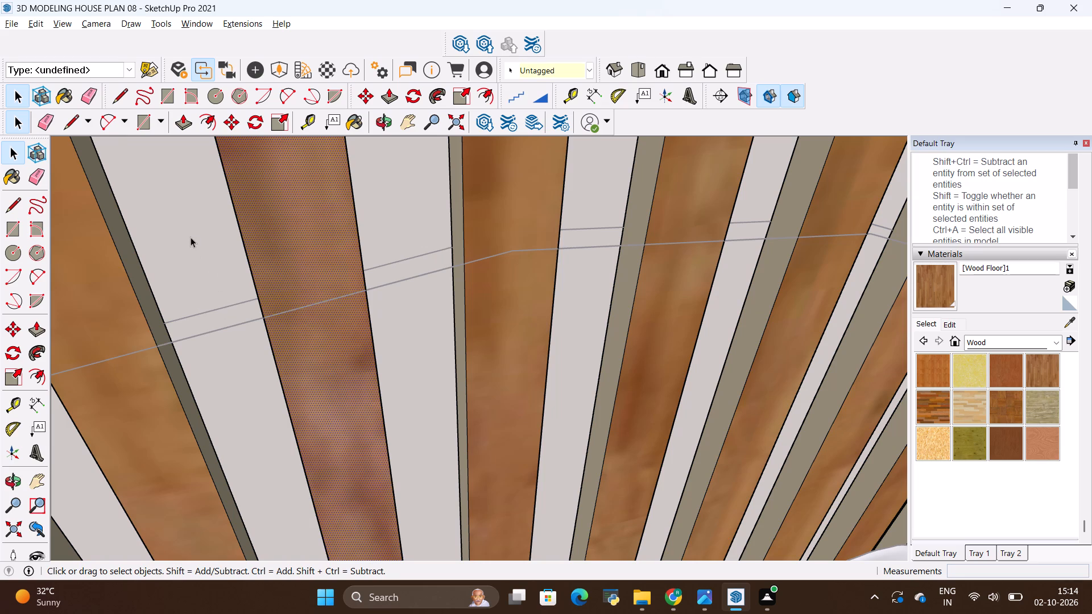
{"action": "left_click", "coordinate": [190, 237]}
Redraw the two-point arc inside the slats' component between the two end slats' feet, with a bulge of about 5' 8" matching the guide arc.
{"action": "scroll", "coordinate": [382, 330], "scroll_direction": "down", "scroll_amount": 12}
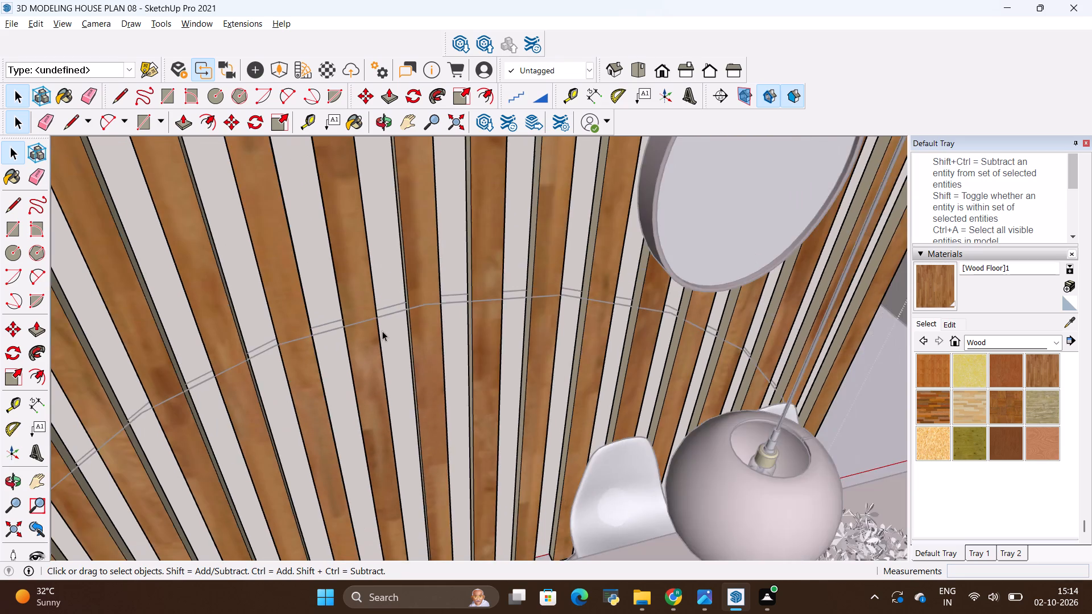
{"action": "scroll", "coordinate": [382, 331], "scroll_direction": "down", "scroll_amount": 18}
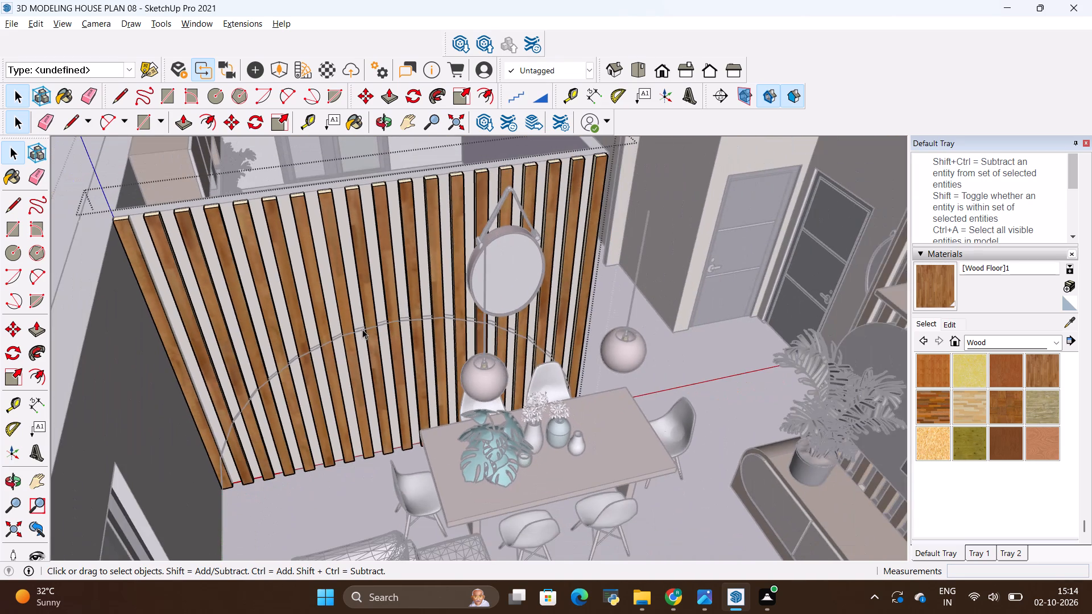
{"action": "scroll", "coordinate": [211, 432], "scroll_direction": "up", "scroll_amount": 4}
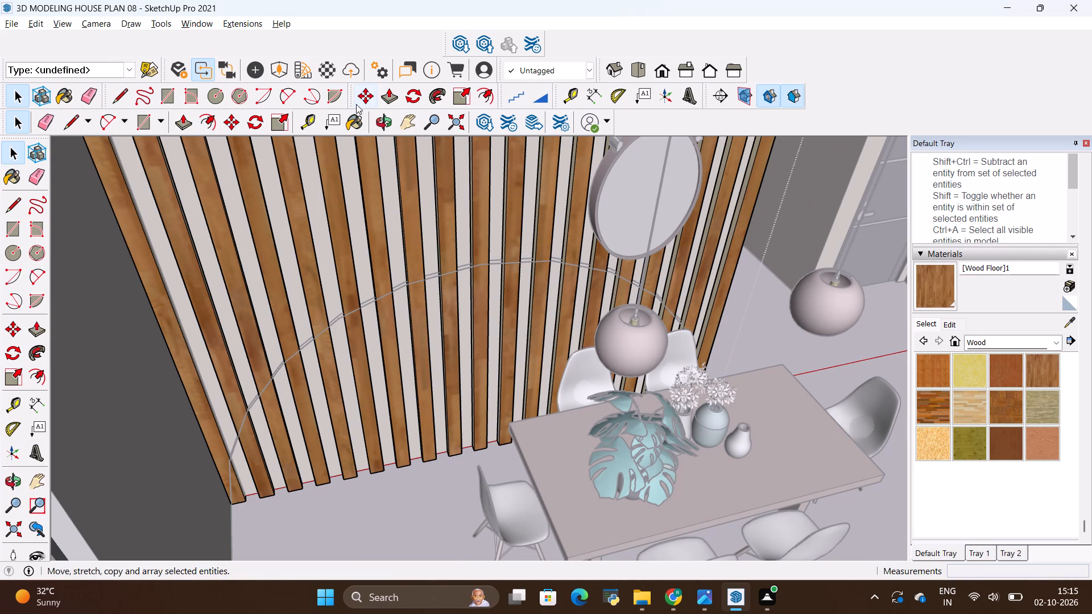
{"action": "left_click", "coordinate": [280, 97]}
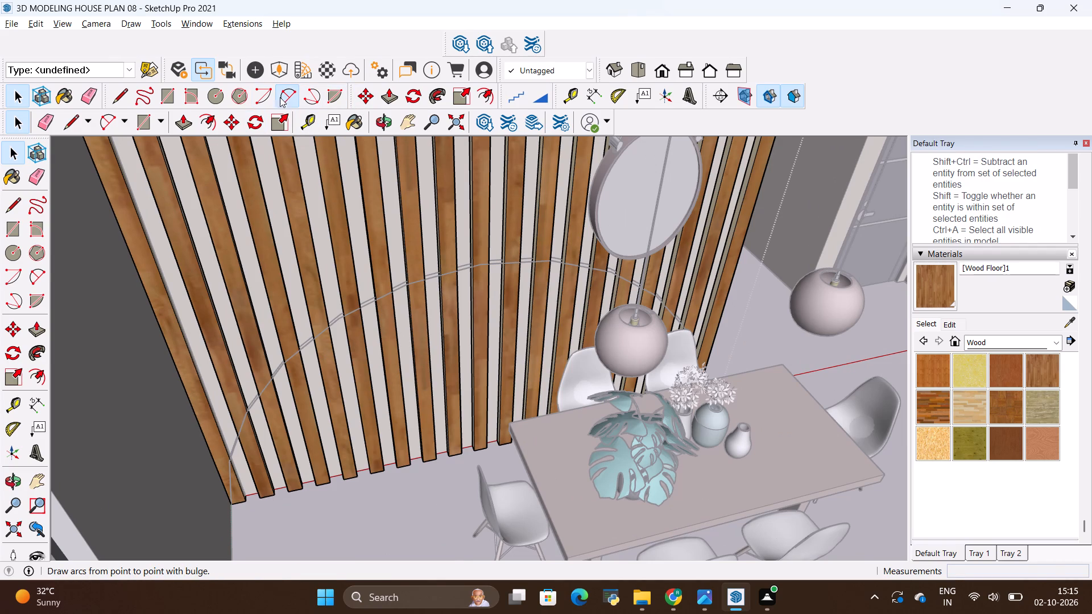
{"action": "scroll", "coordinate": [196, 536], "scroll_direction": "up", "scroll_amount": 4}
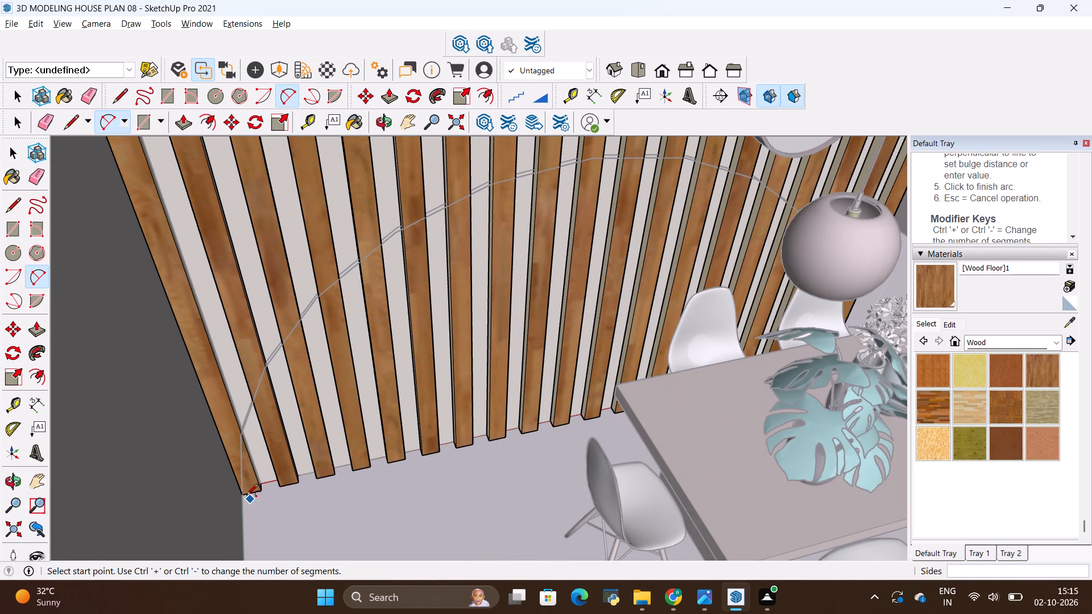
{"action": "left_click", "coordinate": [243, 495]}
{"action": "middle_click_drag", "start_coordinate": [504, 471], "coordinate": [293, 385]}
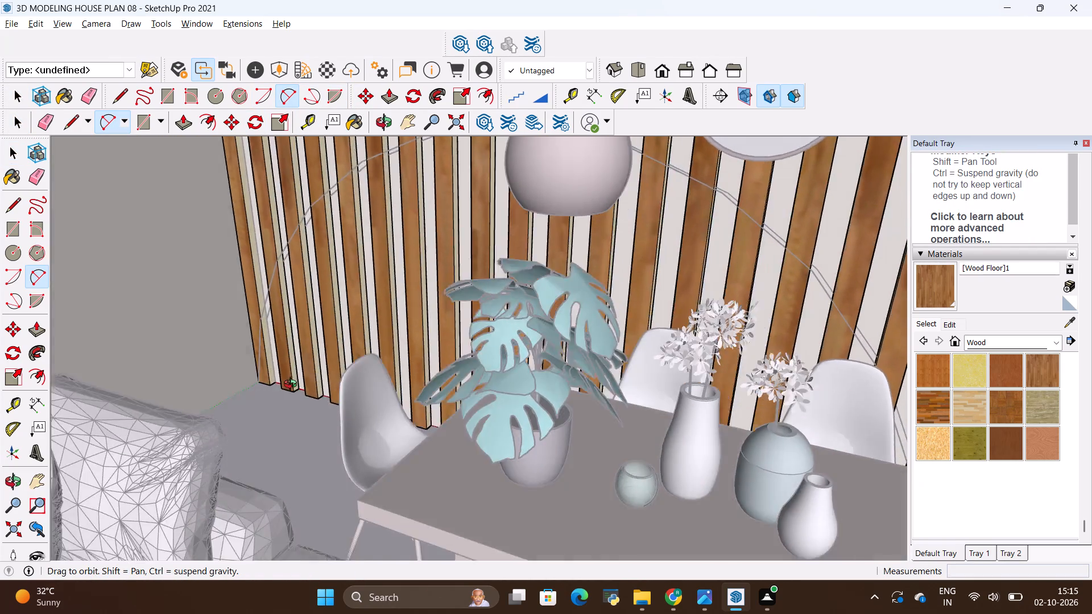
{"action": "middle_click_drag", "start_coordinate": [293, 385], "coordinate": [271, 301]}
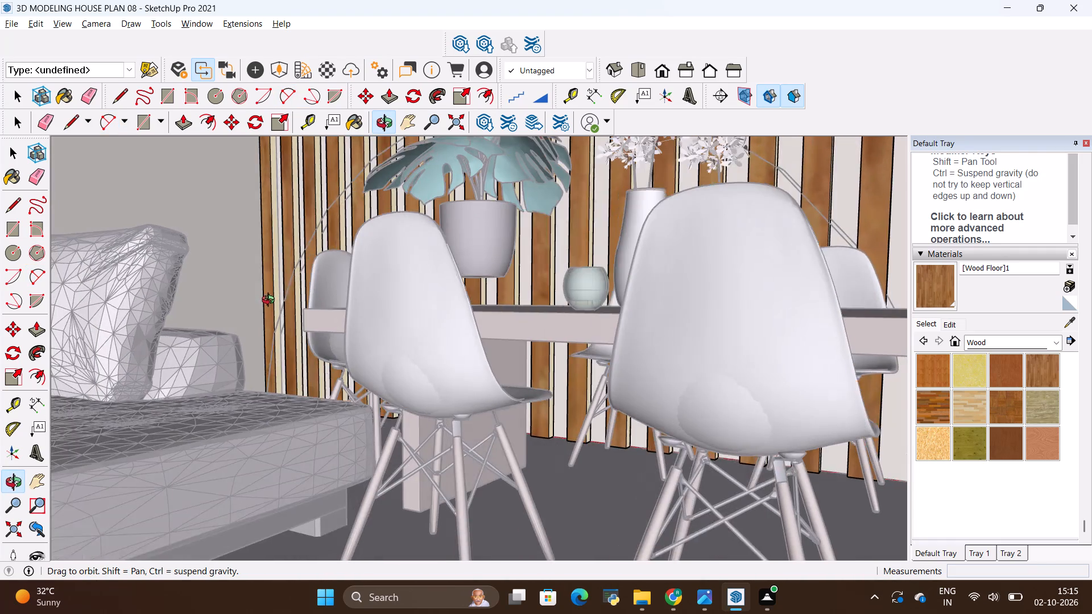
{"action": "middle_click_drag", "start_coordinate": [271, 301], "coordinate": [271, 298]}
{"action": "middle_click_drag", "start_coordinate": [542, 296], "coordinate": [390, 321]}
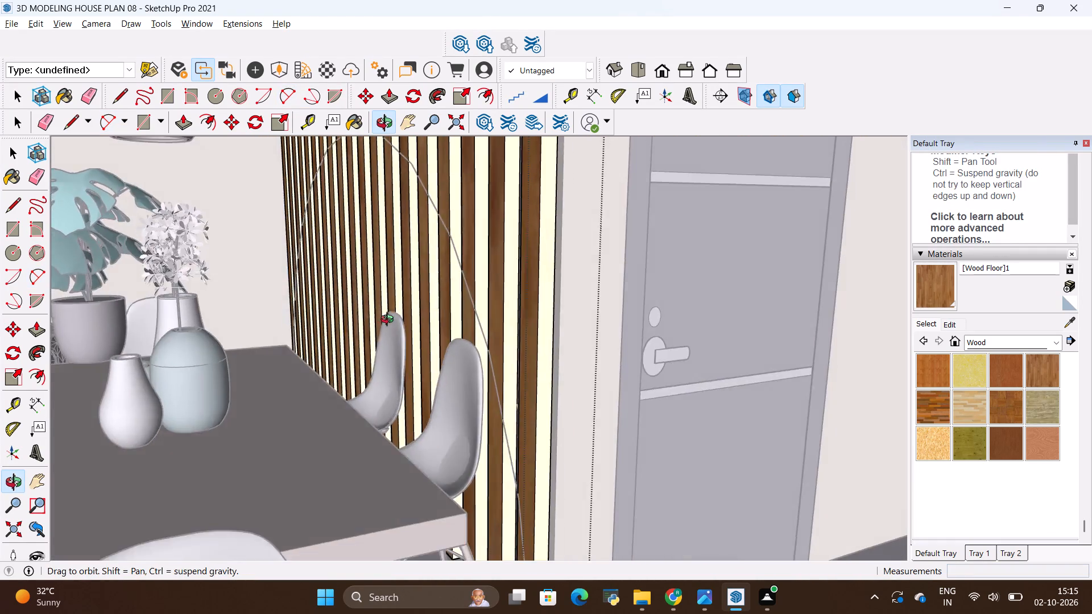
{"action": "middle_click_drag", "start_coordinate": [390, 321], "coordinate": [379, 283]}
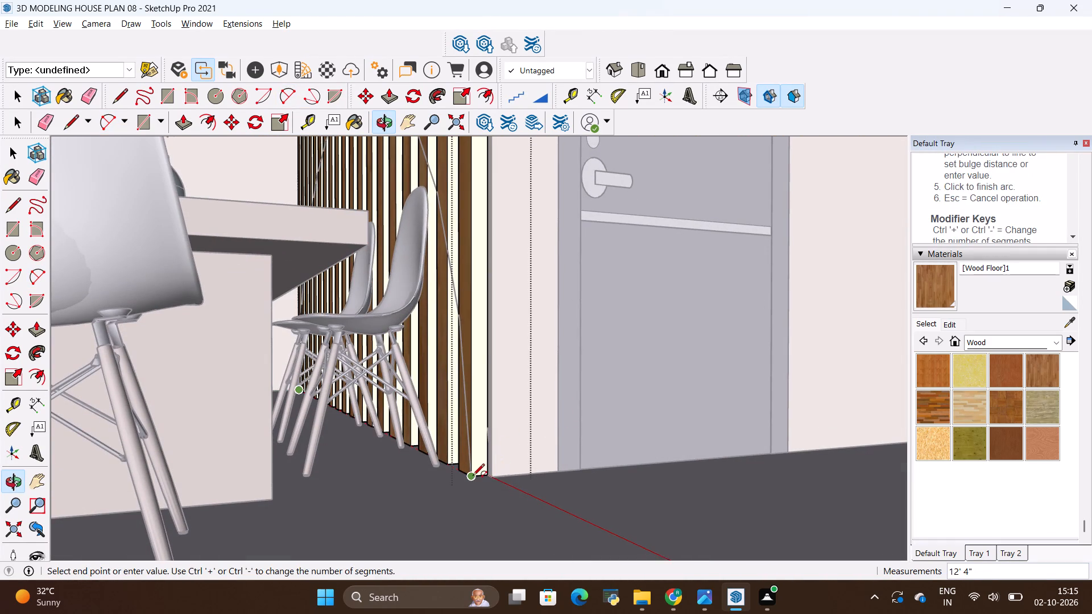
{"action": "left_click", "coordinate": [473, 476]}
{"action": "middle_click_drag", "start_coordinate": [445, 179], "coordinate": [607, 372]}
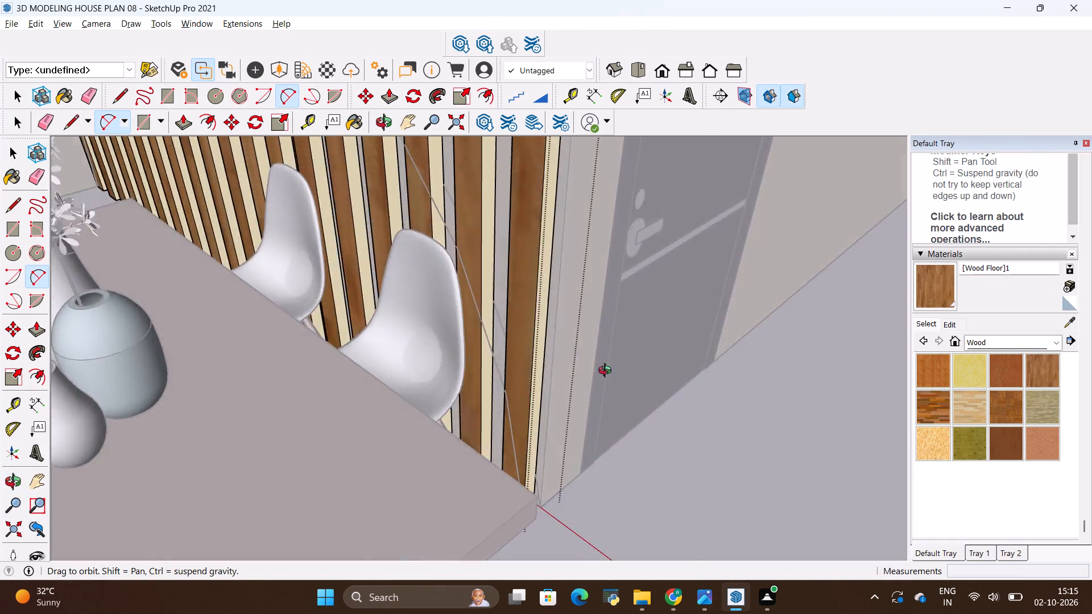
{"action": "middle_click_drag", "start_coordinate": [607, 372], "coordinate": [726, 284]}
{"action": "middle_click_drag", "start_coordinate": [358, 300], "coordinate": [452, 337], "text": "shift"}
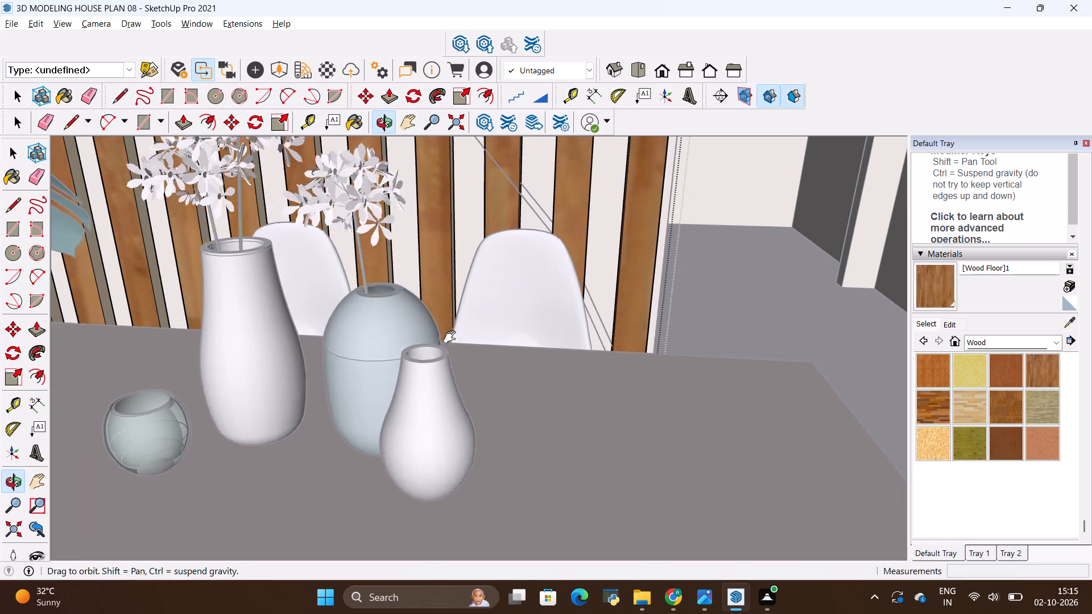
{"action": "middle_click_drag", "start_coordinate": [452, 337], "coordinate": [739, 475], "text": "shift"}
{"action": "middle_click_drag", "start_coordinate": [417, 314], "coordinate": [576, 426]}
{"action": "left_click", "coordinate": [320, 235]}
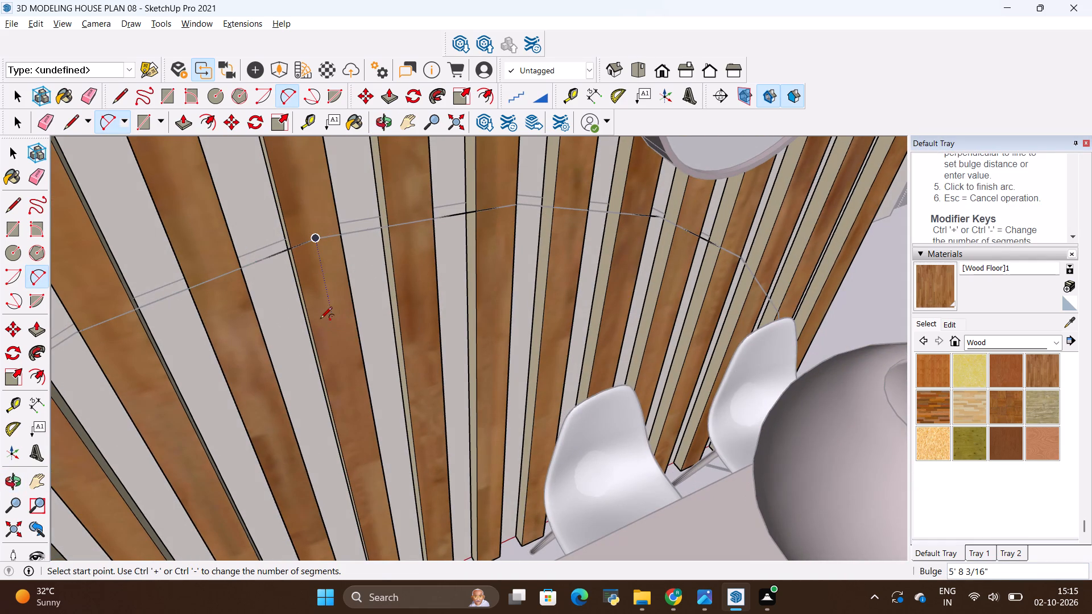
Cut away the below-arc portions of three adjacent slats with Push/Pull, pushing their front faces back 2".
{"action": "key", "text": "space"}
{"action": "left_click", "coordinate": [329, 335]}
{"action": "left_click", "coordinate": [311, 180]}
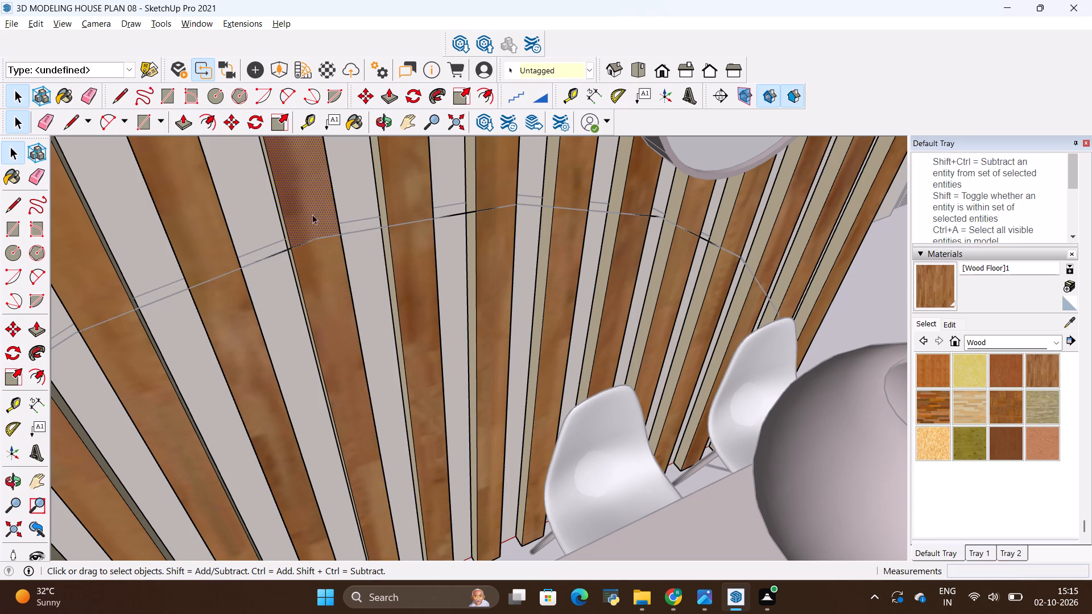
{"action": "left_click", "coordinate": [329, 306]}
{"action": "key", "text": "p"}
{"action": "left_click", "coordinate": [329, 306]}
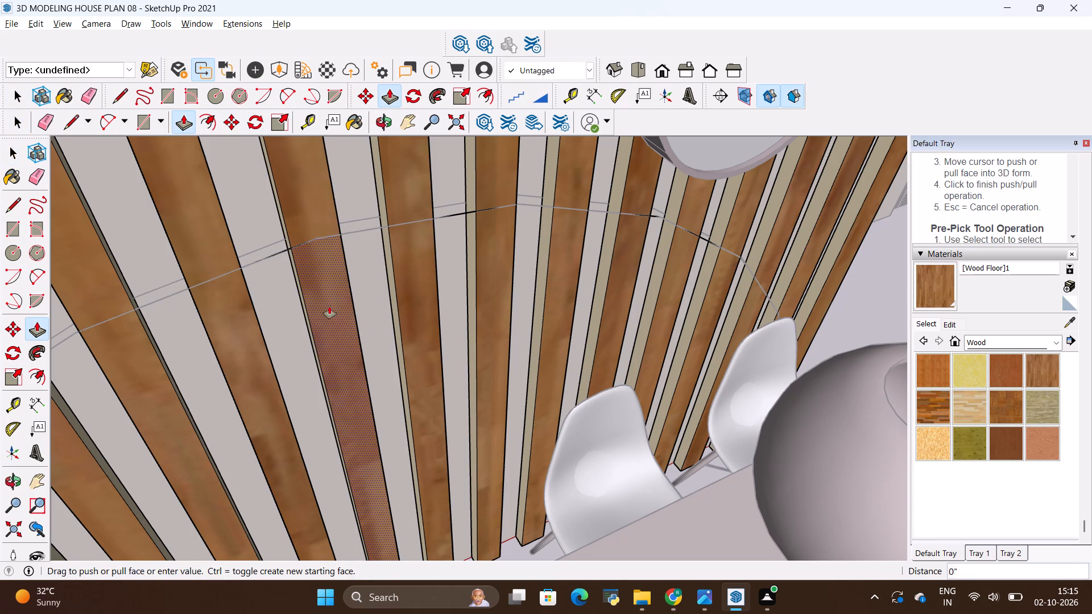
{"action": "left_click", "coordinate": [286, 294]}
{"action": "left_click", "coordinate": [264, 350]}
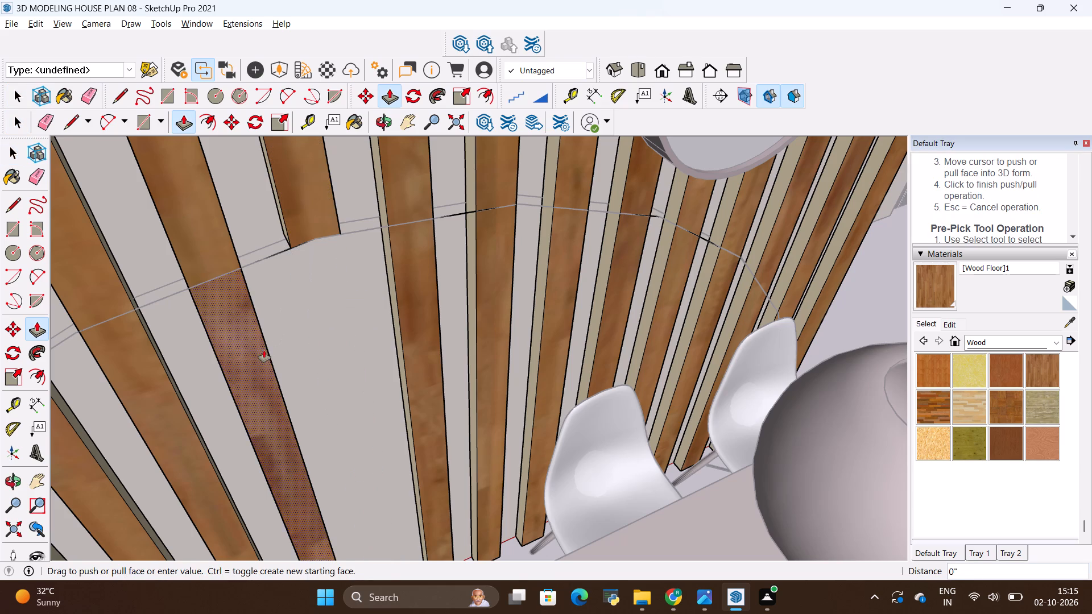
{"action": "left_click", "coordinate": [293, 318]}
{"action": "left_click", "coordinate": [431, 302]}
{"action": "left_click", "coordinate": [374, 307]}
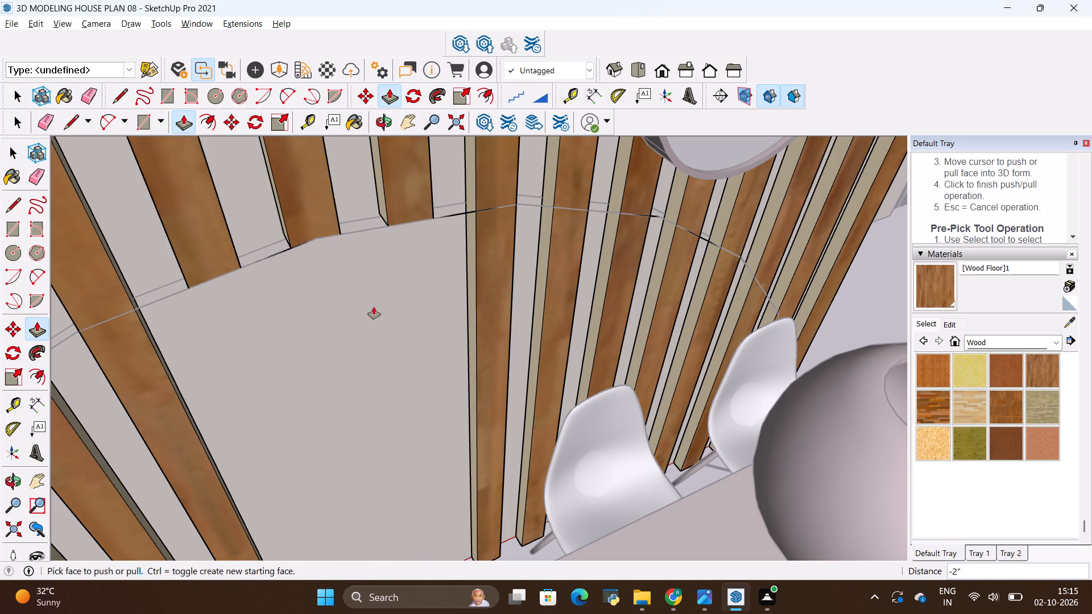
Push/Pull the below-arc front face of the next slat toward the wall by 2" to cut it away.
{"action": "left_click", "coordinate": [494, 302], "text": "ctrl"}
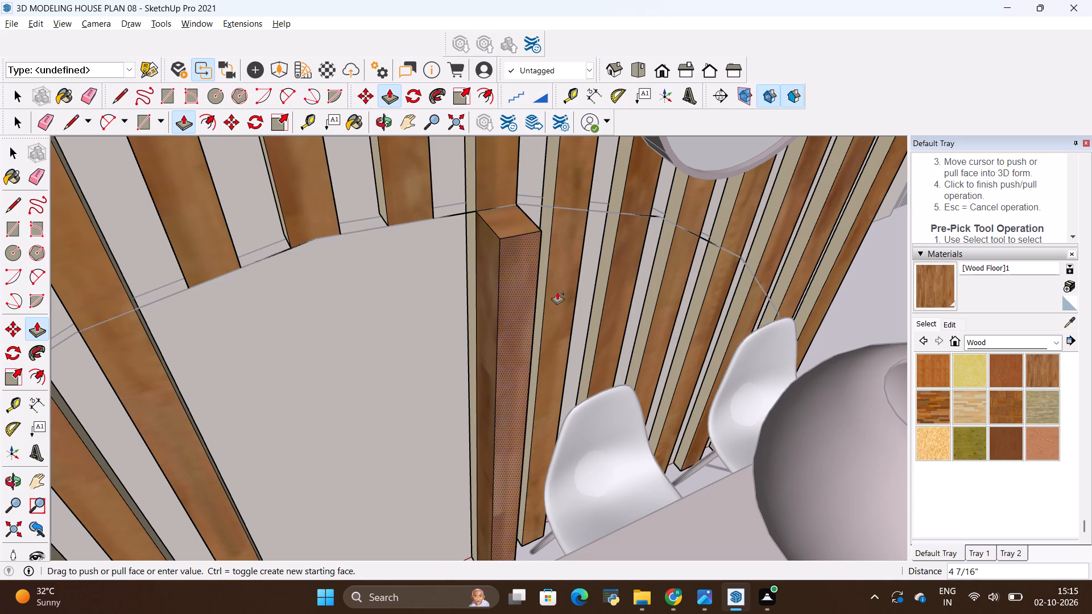
{"action": "left_click", "coordinate": [415, 297]}
{"action": "left_click", "coordinate": [506, 298]}
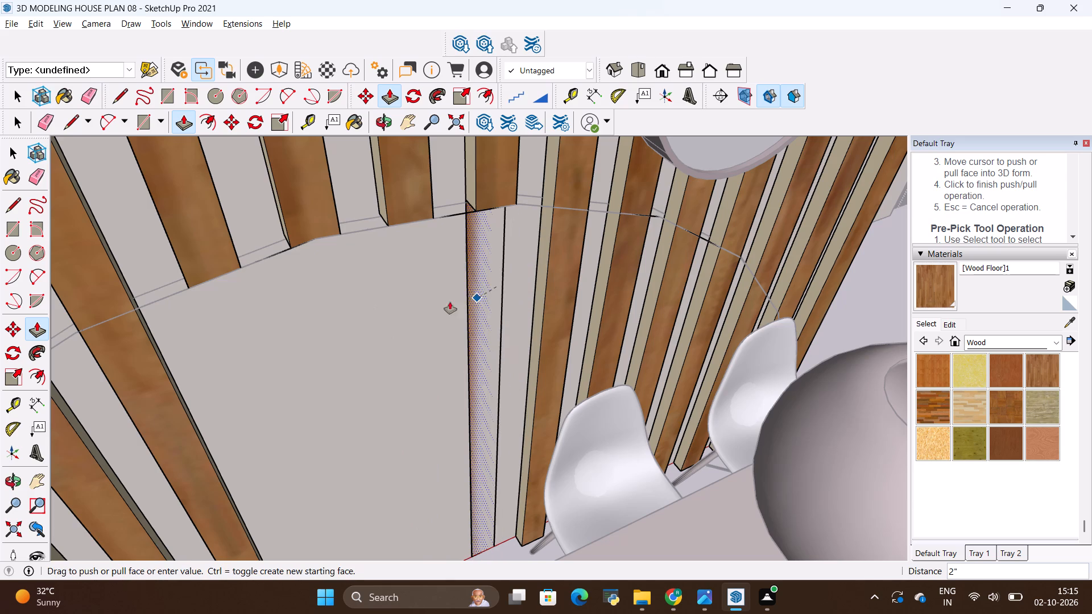
{"action": "left_click", "coordinate": [417, 305]}
Push/Pull the below-arc portion of the following slat by 2" and push the remaining face of the slat before it.
{"action": "scroll", "coordinate": [382, 330], "scroll_direction": "down", "scroll_amount": 4}
{"action": "middle_click_drag", "start_coordinate": [402, 326], "coordinate": [382, 319]}
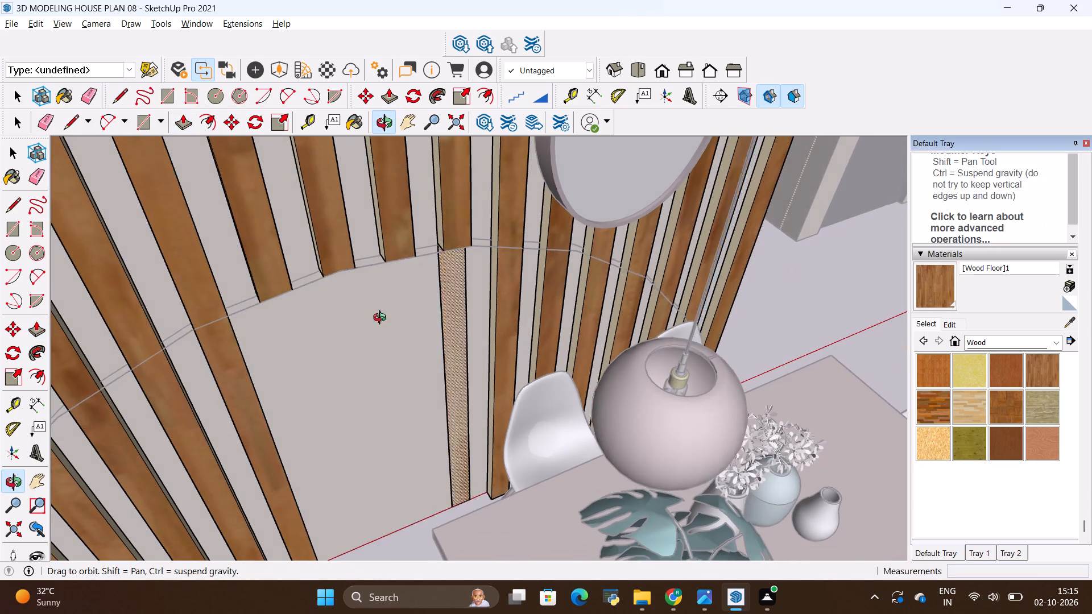
{"action": "middle_click_drag", "start_coordinate": [382, 319], "coordinate": [340, 283]}
{"action": "scroll", "coordinate": [449, 275], "scroll_direction": "up", "scroll_amount": 11}
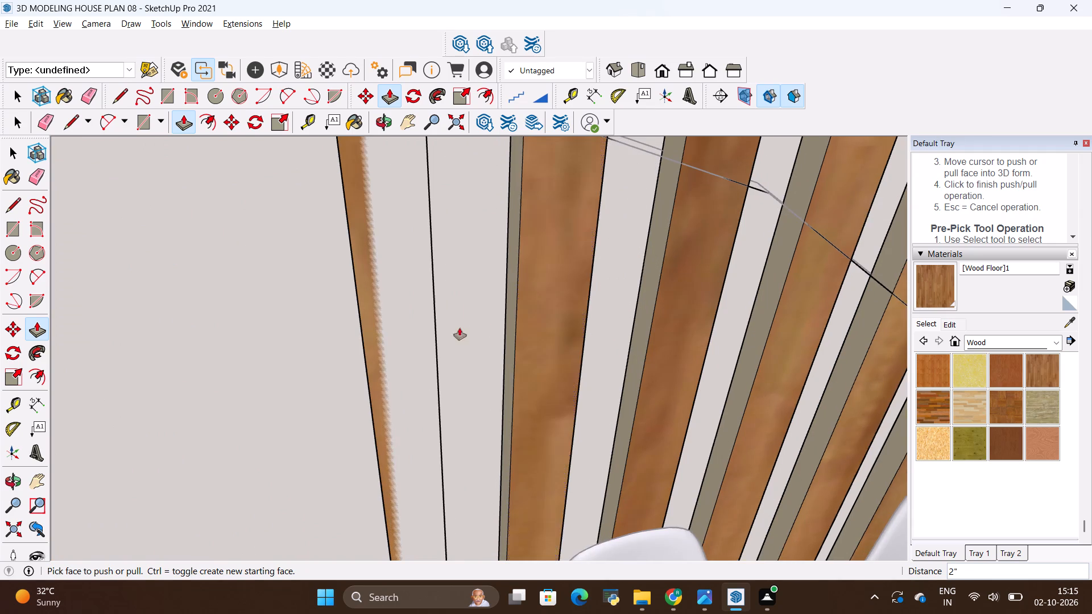
{"action": "scroll", "coordinate": [430, 308], "scroll_direction": "up", "scroll_amount": 9}
{"action": "middle_click_drag", "start_coordinate": [482, 303], "coordinate": [257, 352]}
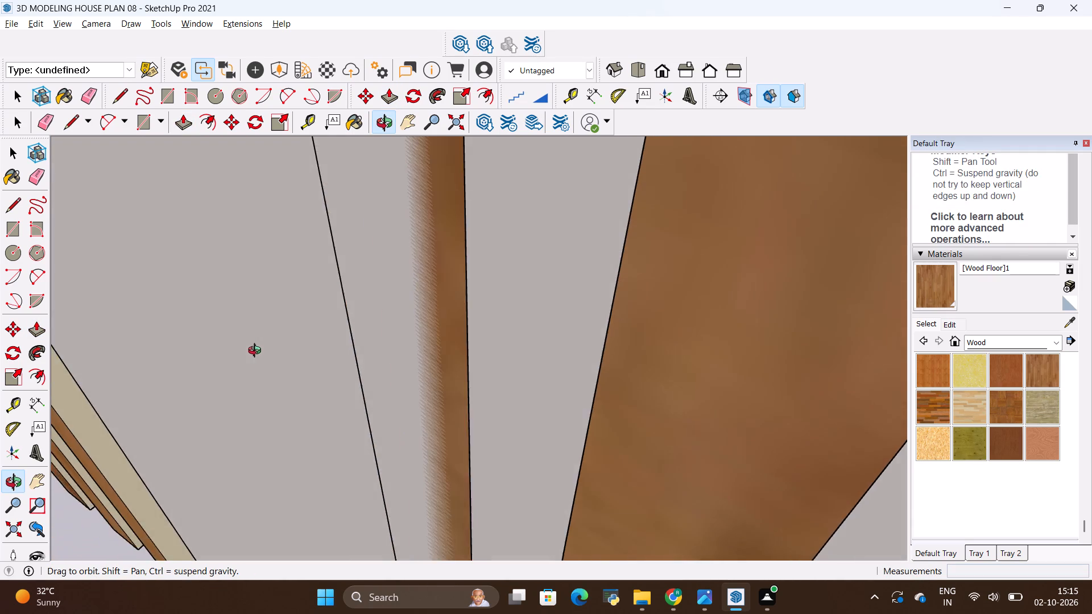
{"action": "middle_click_drag", "start_coordinate": [257, 352], "coordinate": [570, 346]}
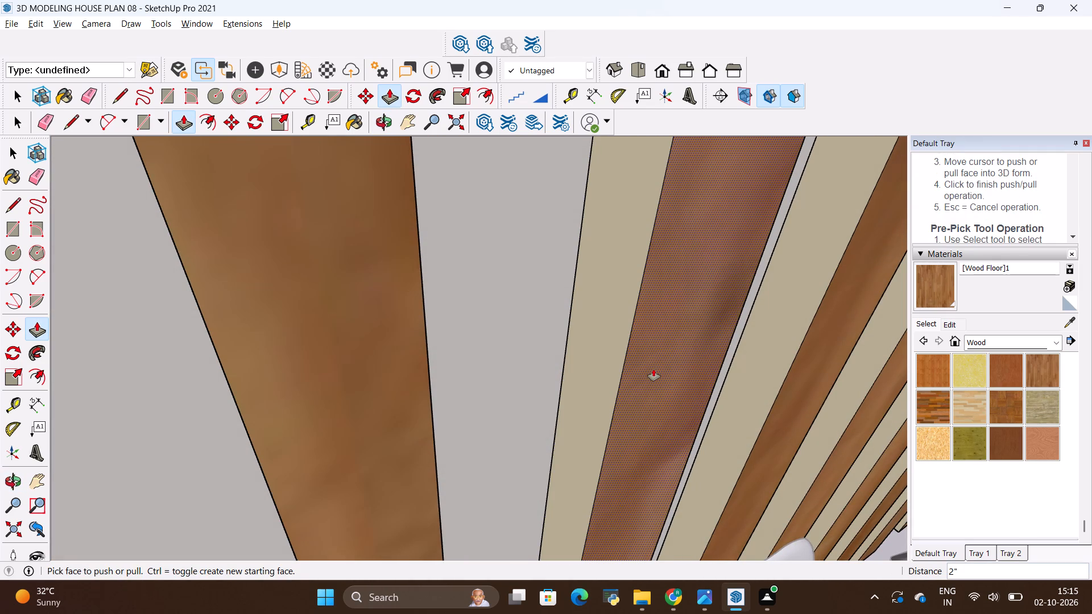
{"action": "left_click", "coordinate": [645, 369], "text": "ctrl"}
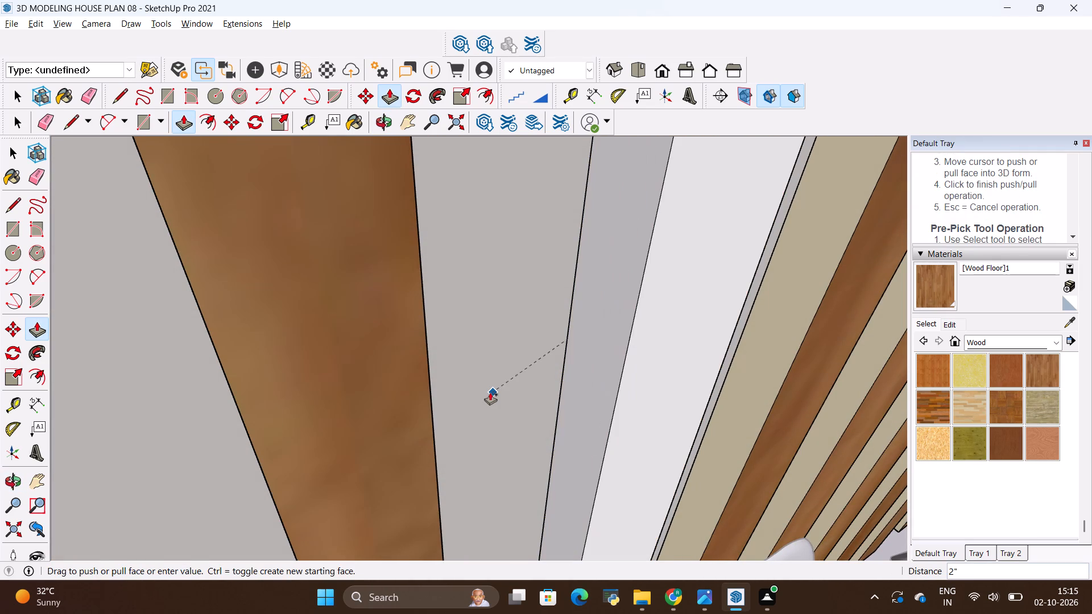
{"action": "left_click", "coordinate": [485, 389]}
{"action": "scroll", "coordinate": [426, 360], "scroll_direction": "down", "scroll_amount": 5}
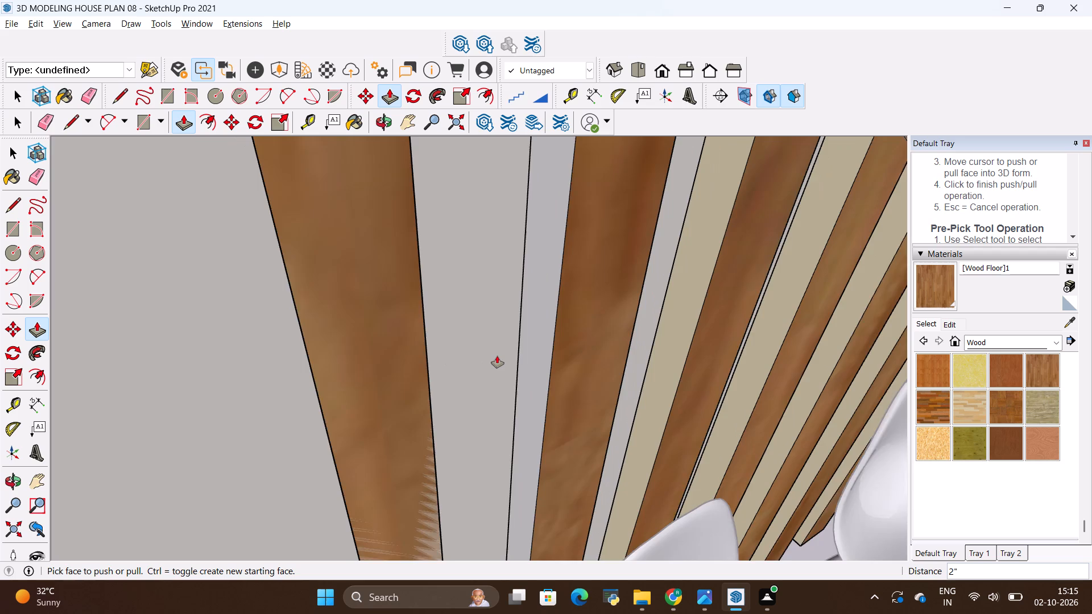
{"action": "scroll", "coordinate": [497, 356], "scroll_direction": "down", "scroll_amount": 4}
{"action": "scroll", "coordinate": [573, 351], "scroll_direction": "up", "scroll_amount": 2}
{"action": "scroll", "coordinate": [573, 351], "scroll_direction": "down", "scroll_amount": 4}
{"action": "middle_click_drag", "start_coordinate": [573, 347], "coordinate": [530, 379]}
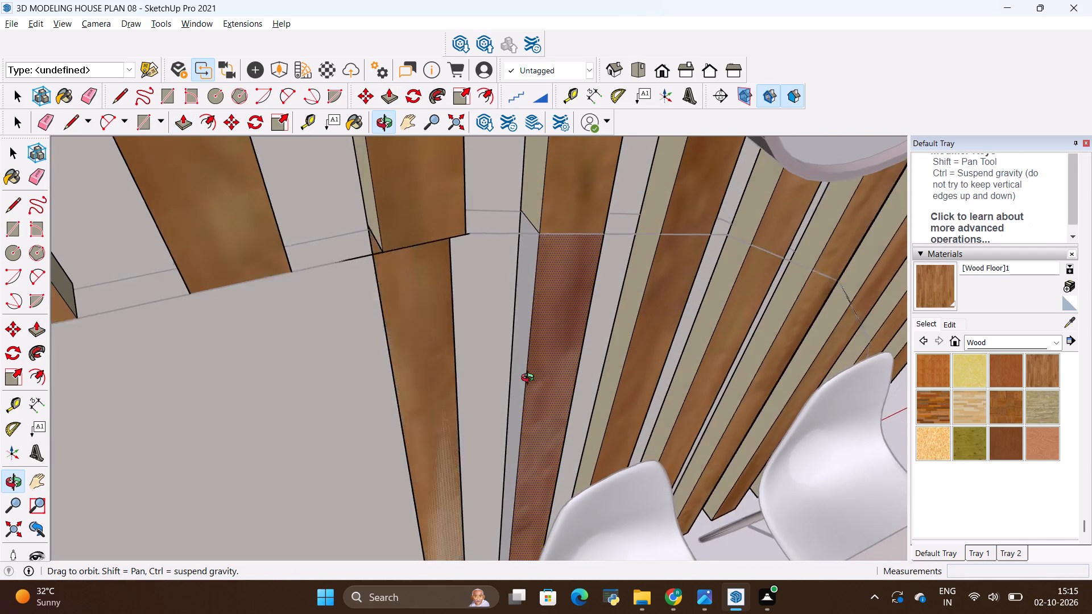
{"action": "middle_click_drag", "start_coordinate": [530, 379], "coordinate": [495, 374]}
{"action": "scroll", "coordinate": [495, 368], "scroll_direction": "down", "scroll_amount": 1}
{"action": "left_click", "coordinate": [528, 334]}
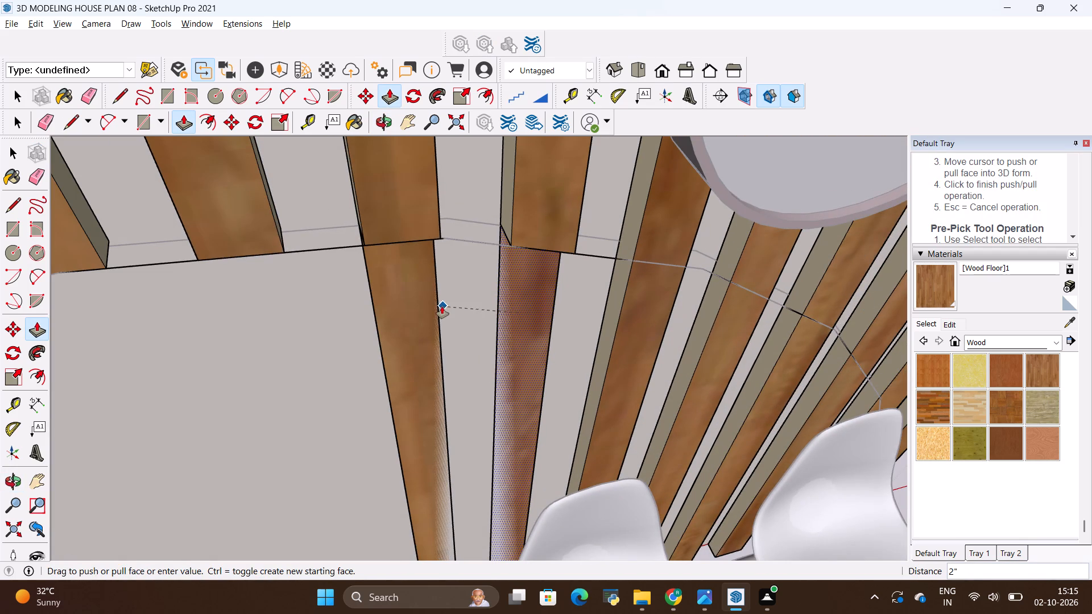
{"action": "left_click", "coordinate": [442, 306]}
{"action": "left_click", "coordinate": [415, 343]}
{"action": "left_click", "coordinate": [347, 313]}
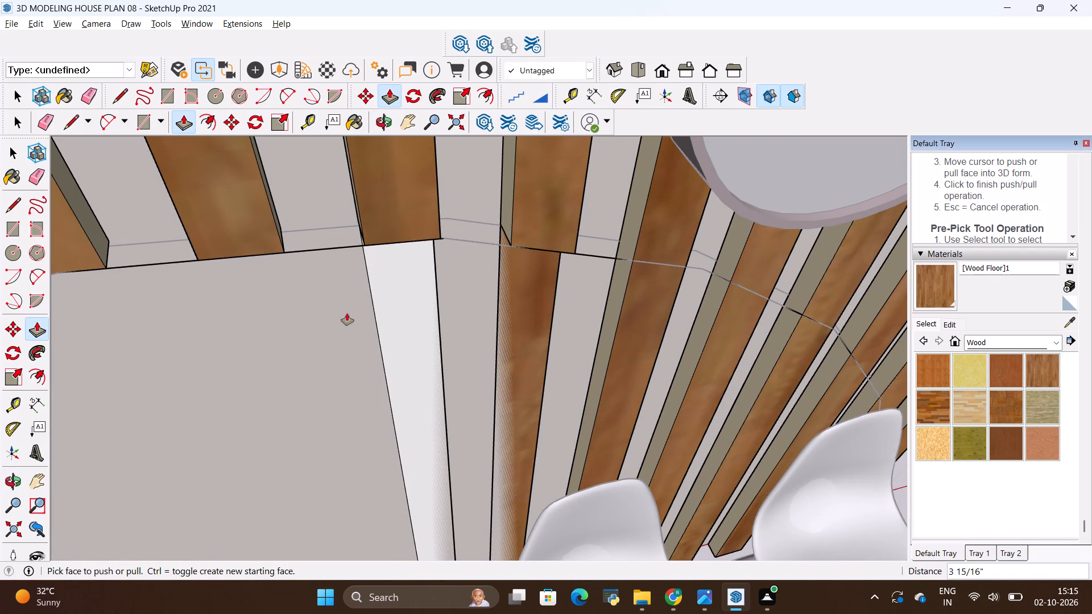
Cut away the below-arc portions of the next three slats toward the far end by pushing their faces back 2".
{"action": "left_click", "coordinate": [627, 394]}
{"action": "left_click", "coordinate": [566, 354]}
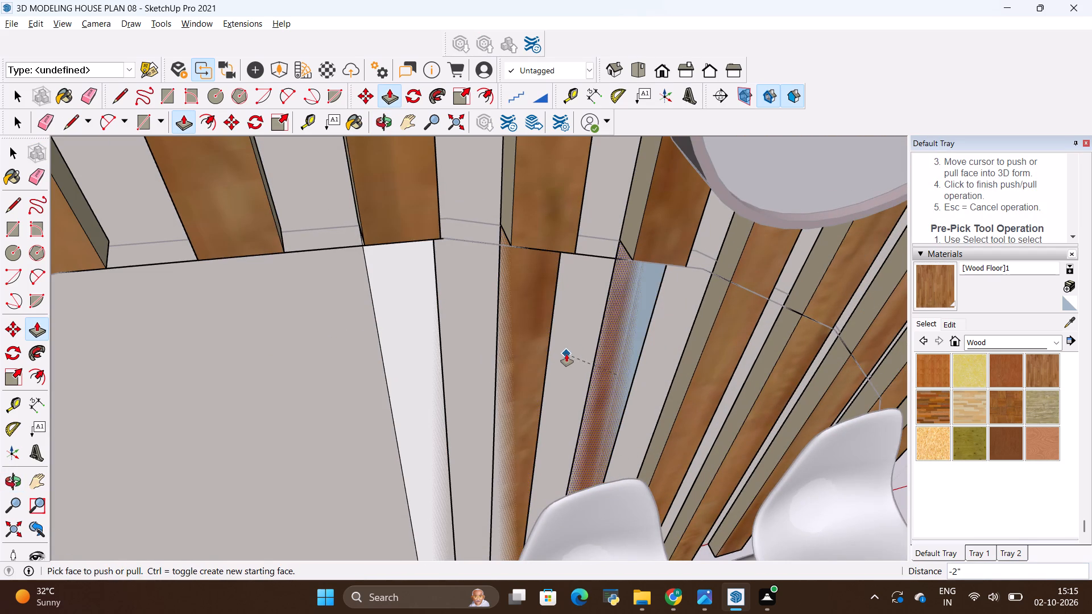
{"action": "left_click", "coordinate": [702, 375]}
{"action": "left_click", "coordinate": [610, 342]}
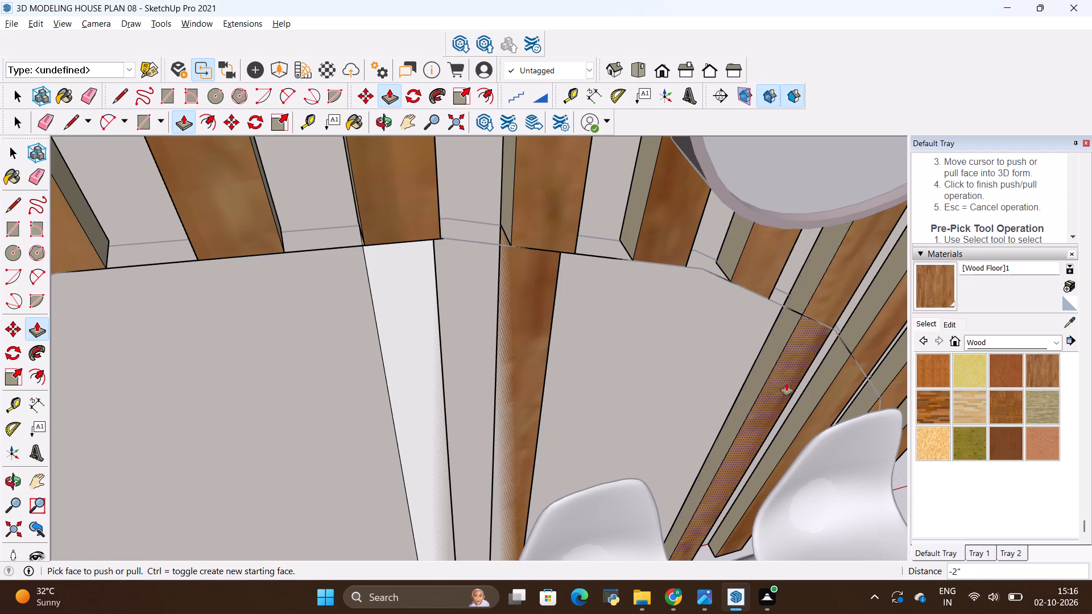
{"action": "left_click", "coordinate": [789, 383]}
{"action": "left_click", "coordinate": [673, 325]}
Clear the leftover faces of the two middle slats below the arc with Push/Pull.
{"action": "scroll", "coordinate": [510, 349], "scroll_direction": "down", "scroll_amount": 4}
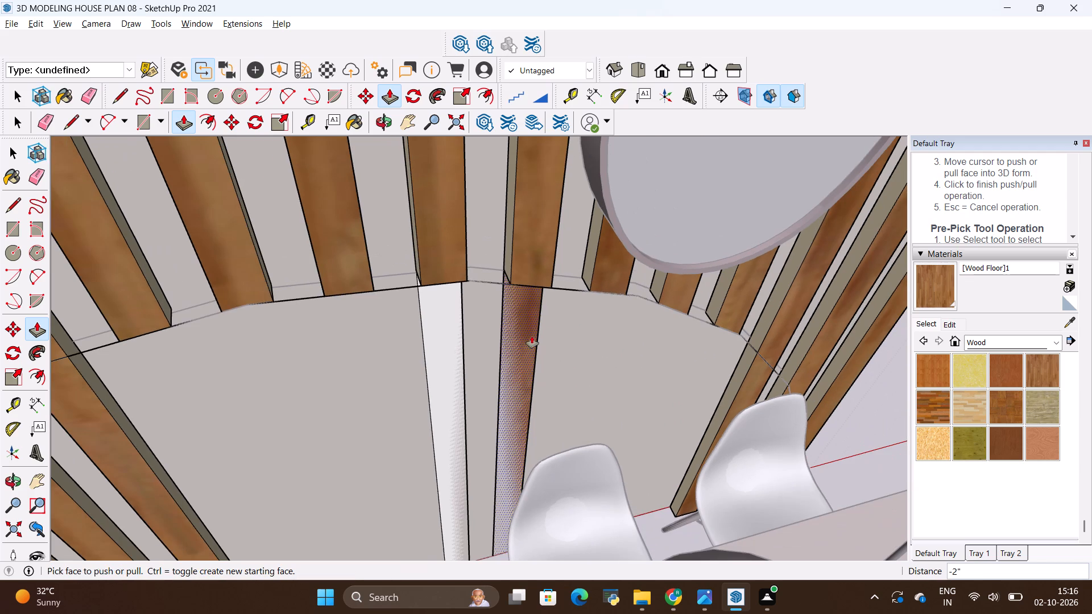
{"action": "left_click", "coordinate": [532, 336]}
{"action": "left_click", "coordinate": [341, 310]}
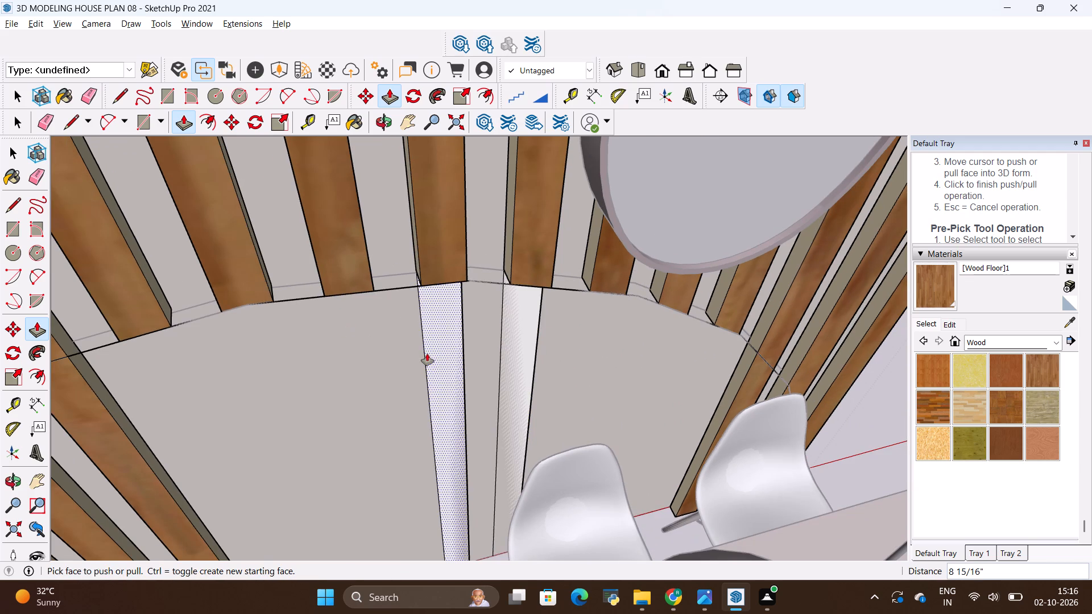
{"action": "left_click", "coordinate": [441, 354]}
{"action": "left_click", "coordinate": [336, 354]}
{"action": "left_click", "coordinate": [523, 343]}
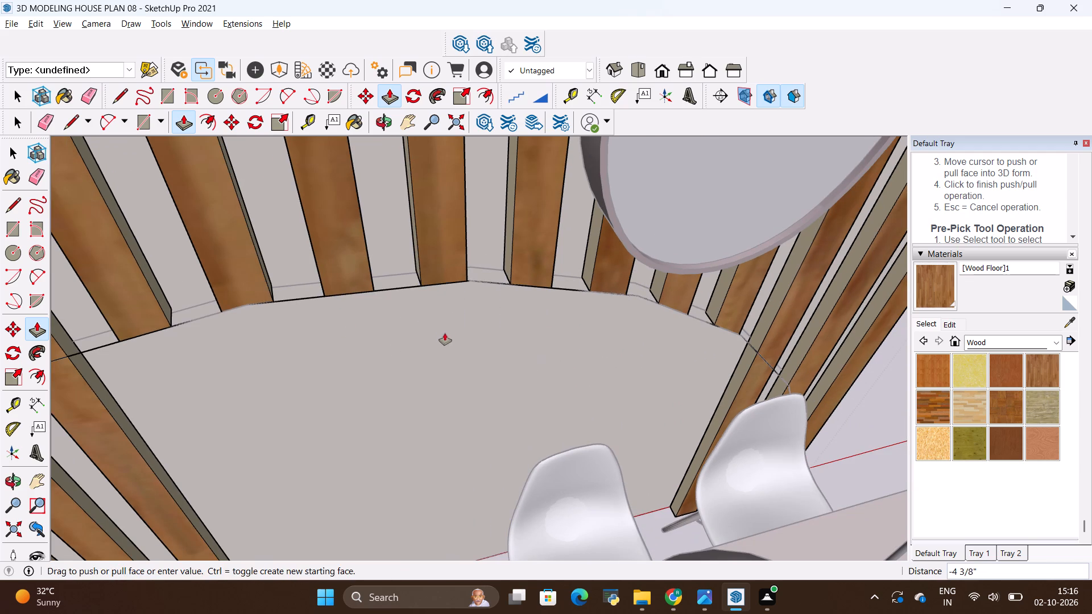
{"action": "left_click", "coordinate": [440, 333]}
Cut away the below-arc portion of the next slat beside the far chair by pushing its face back 2".
{"action": "scroll", "coordinate": [385, 340], "scroll_direction": "down", "scroll_amount": 5}
{"action": "middle_click_drag", "start_coordinate": [442, 309], "coordinate": [469, 159]}
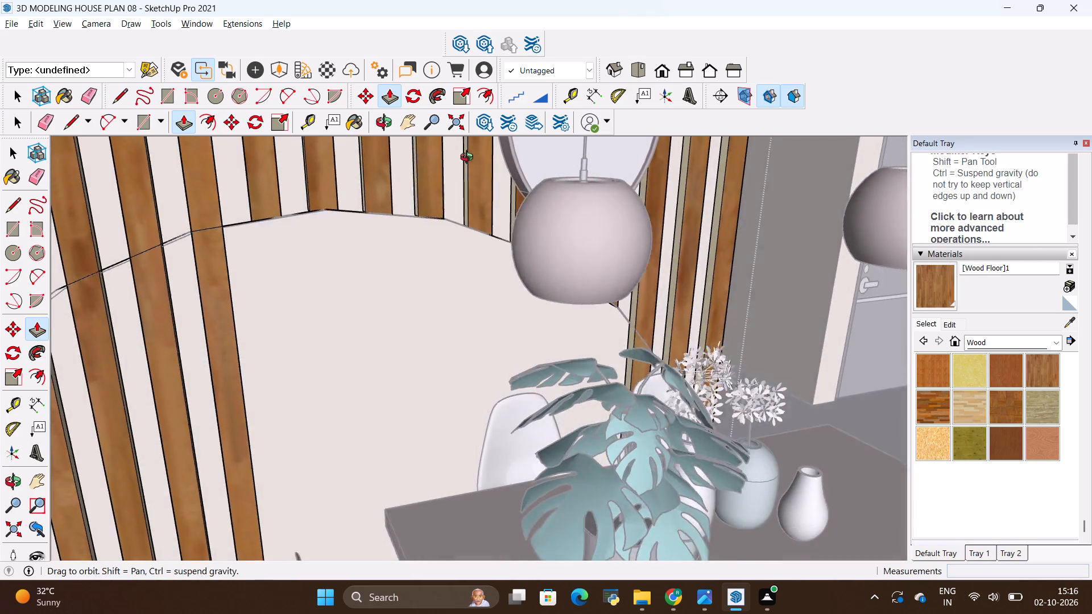
{"action": "middle_click_drag", "start_coordinate": [469, 159], "coordinate": [417, 236]}
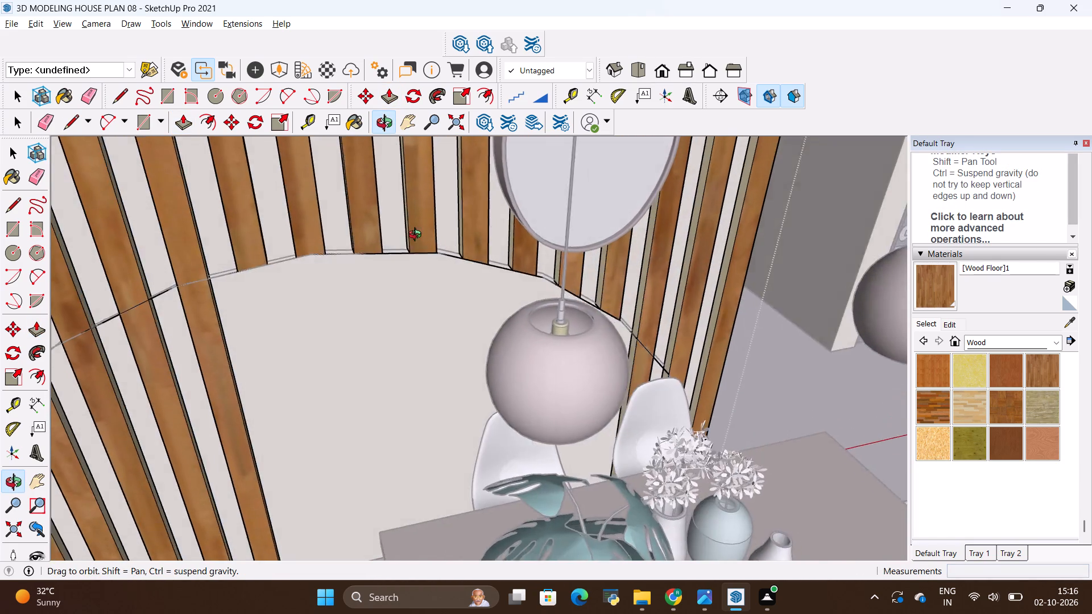
{"action": "middle_click_drag", "start_coordinate": [417, 236], "coordinate": [380, 238]}
{"action": "scroll", "coordinate": [659, 395], "scroll_direction": "up", "scroll_amount": 7}
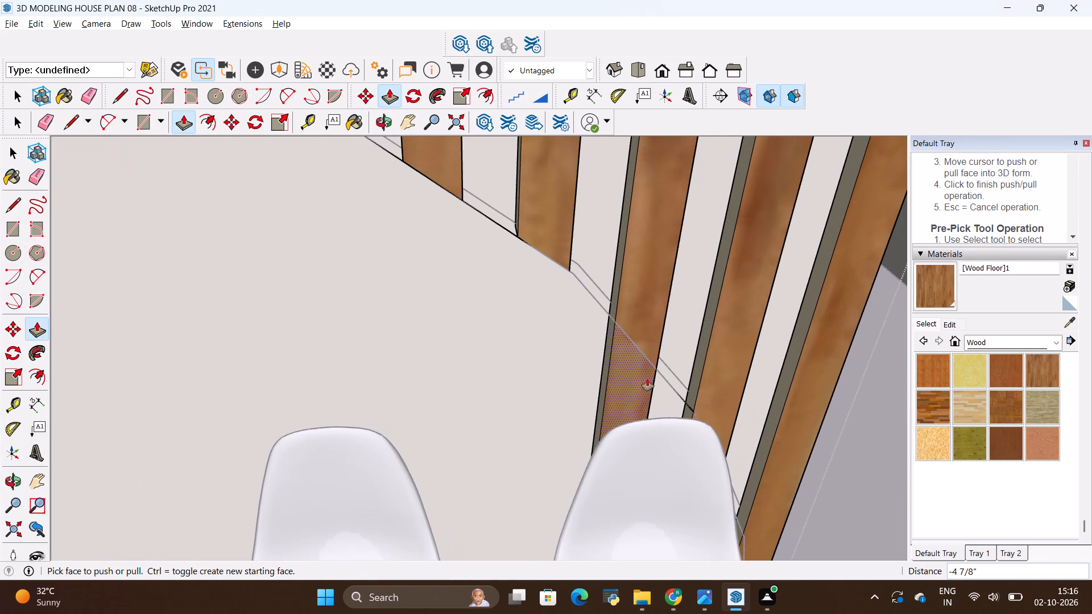
{"action": "left_click", "coordinate": [628, 379]}
{"action": "left_click", "coordinate": [557, 343]}
Push/Pull the below-arc portion of the second-to-last slat behind the chair by 2".
{"action": "scroll", "coordinate": [632, 283], "scroll_direction": "down", "scroll_amount": 2}
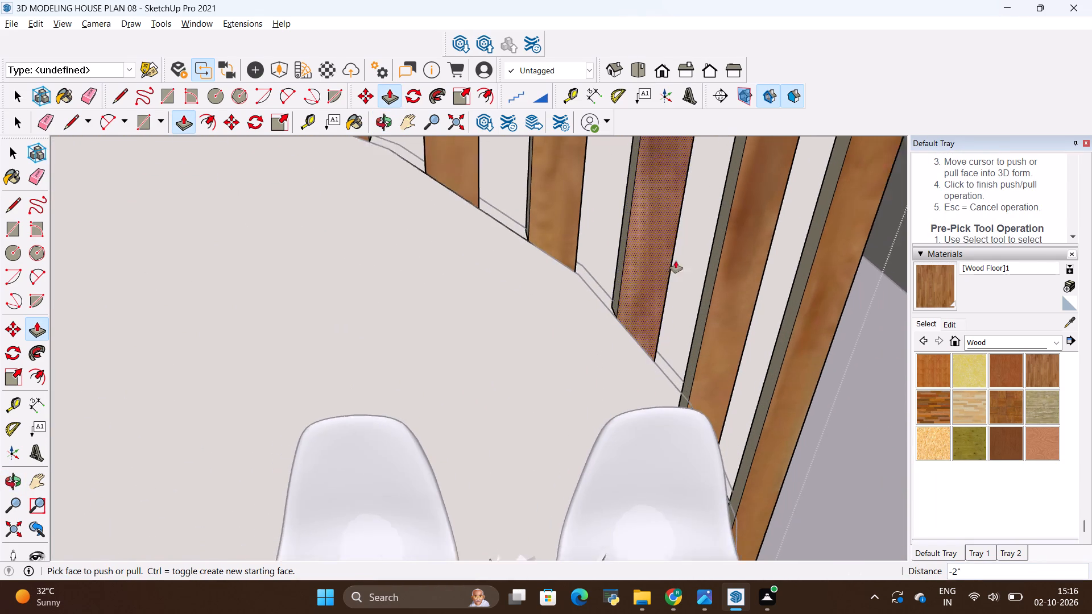
{"action": "scroll", "coordinate": [676, 261], "scroll_direction": "down", "scroll_amount": 1}
{"action": "scroll", "coordinate": [755, 451], "scroll_direction": "up", "scroll_amount": 3}
{"action": "middle_click_drag", "start_coordinate": [710, 408], "coordinate": [509, 335]}
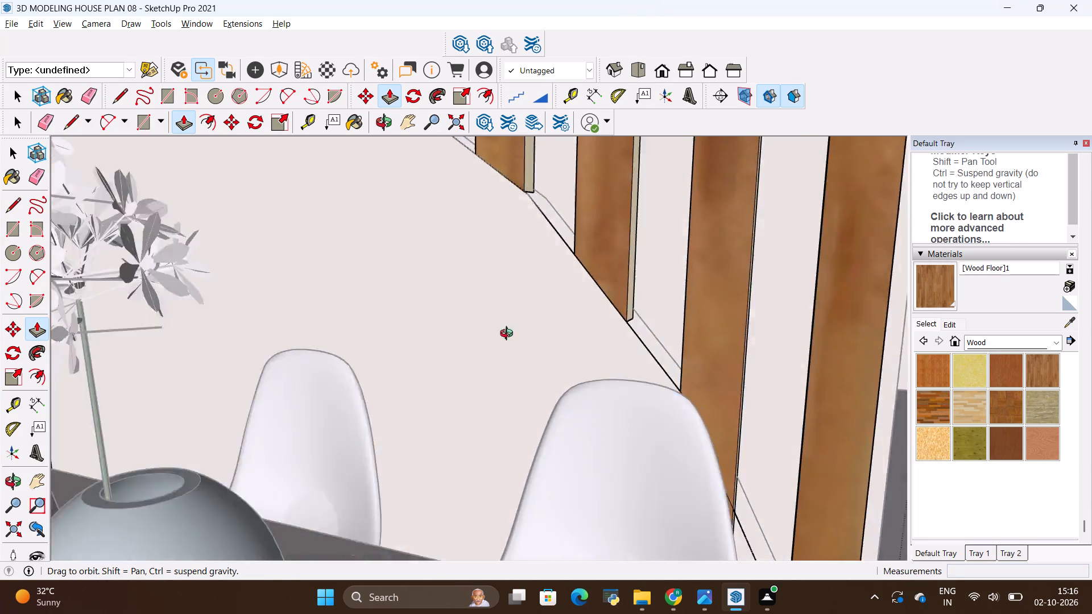
{"action": "middle_click_drag", "start_coordinate": [509, 335], "coordinate": [462, 374]}
{"action": "scroll", "coordinate": [774, 350], "scroll_direction": "down", "scroll_amount": 4}
{"action": "scroll", "coordinate": [719, 295], "scroll_direction": "down", "scroll_amount": 2}
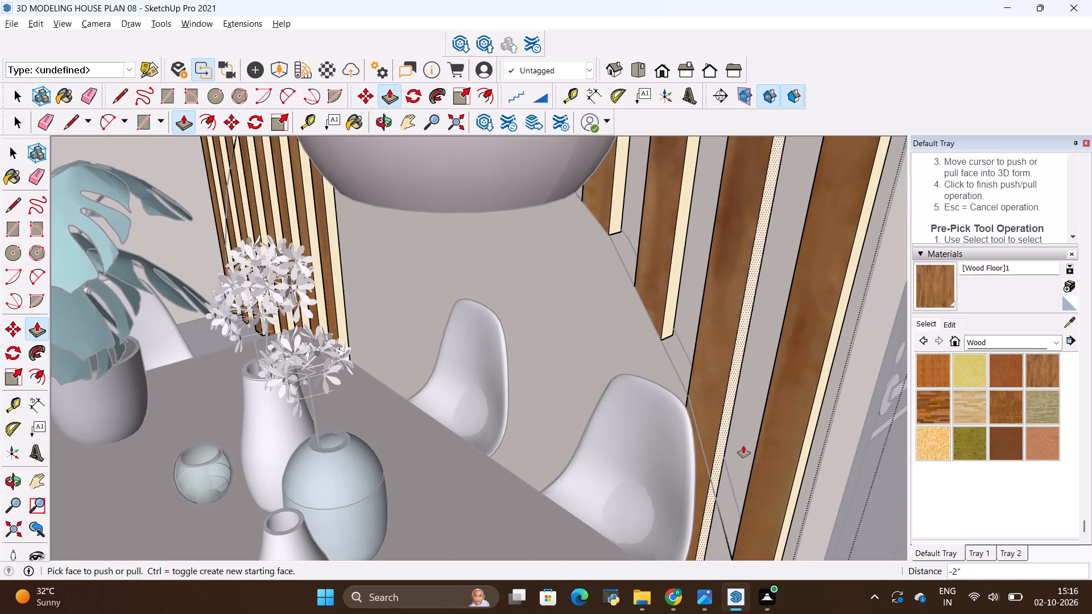
{"action": "middle_click_drag", "start_coordinate": [743, 497], "coordinate": [706, 416], "text": "ctrl"}
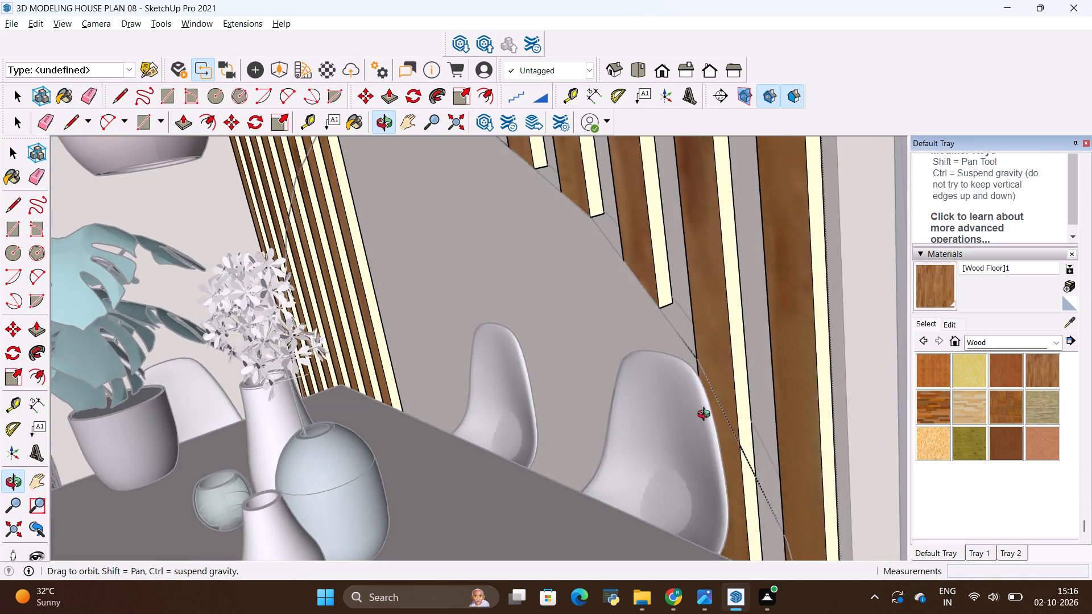
{"action": "middle_click_drag", "start_coordinate": [706, 416], "coordinate": [702, 425], "text": "ctrl"}
{"action": "left_click", "coordinate": [737, 501]}
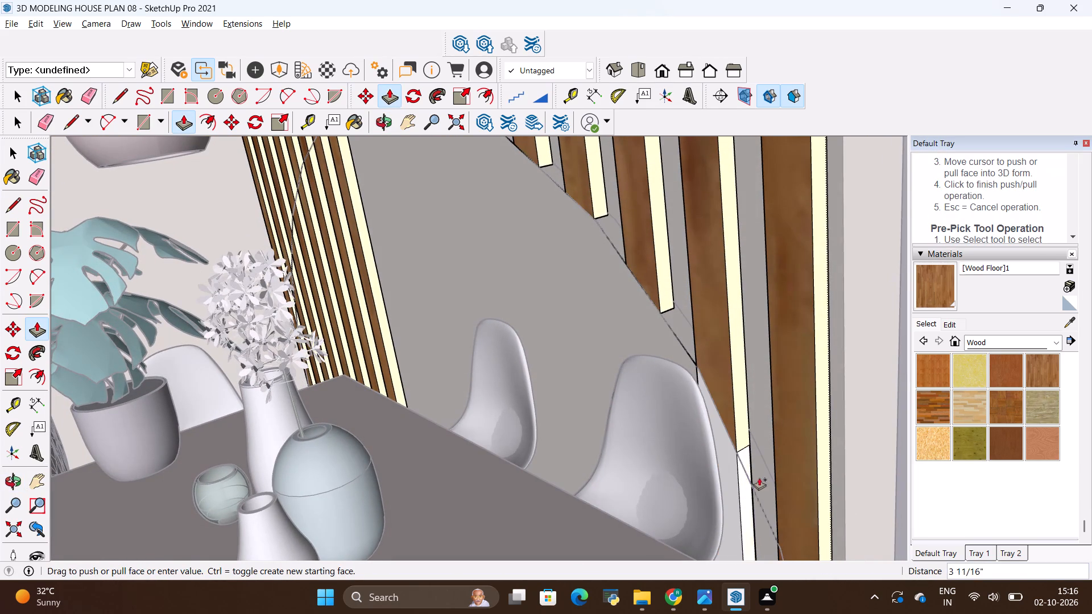
{"action": "left_click", "coordinate": [755, 441]}
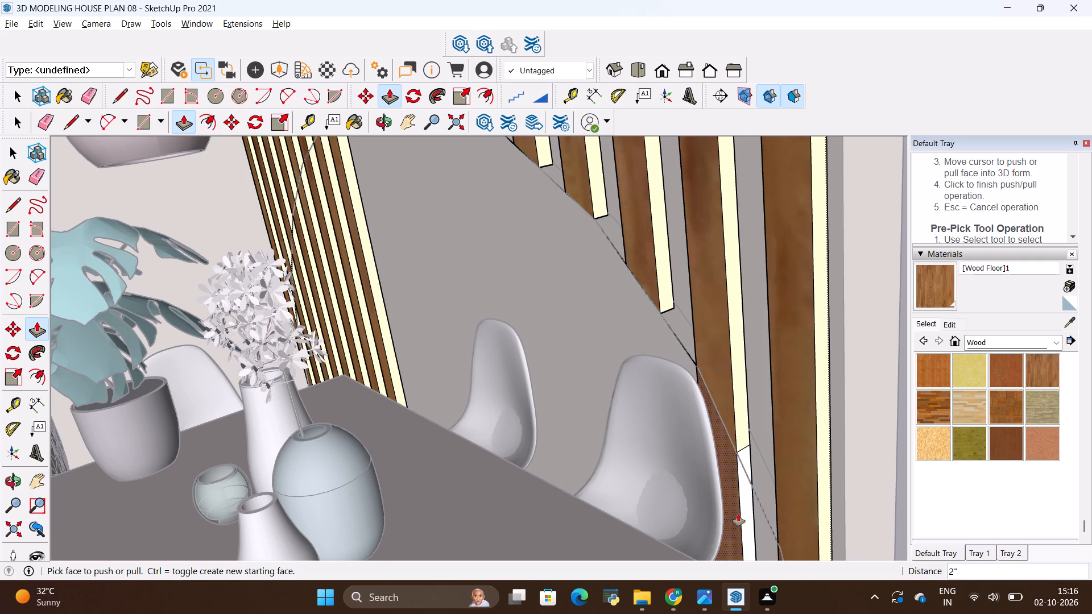
Push/Pull the remaining front face of that partly cut slat below the arc by 2" to clear it.
{"action": "scroll", "coordinate": [739, 527], "scroll_direction": "up", "scroll_amount": 8}
{"action": "scroll", "coordinate": [733, 468], "scroll_direction": "up", "scroll_amount": 6}
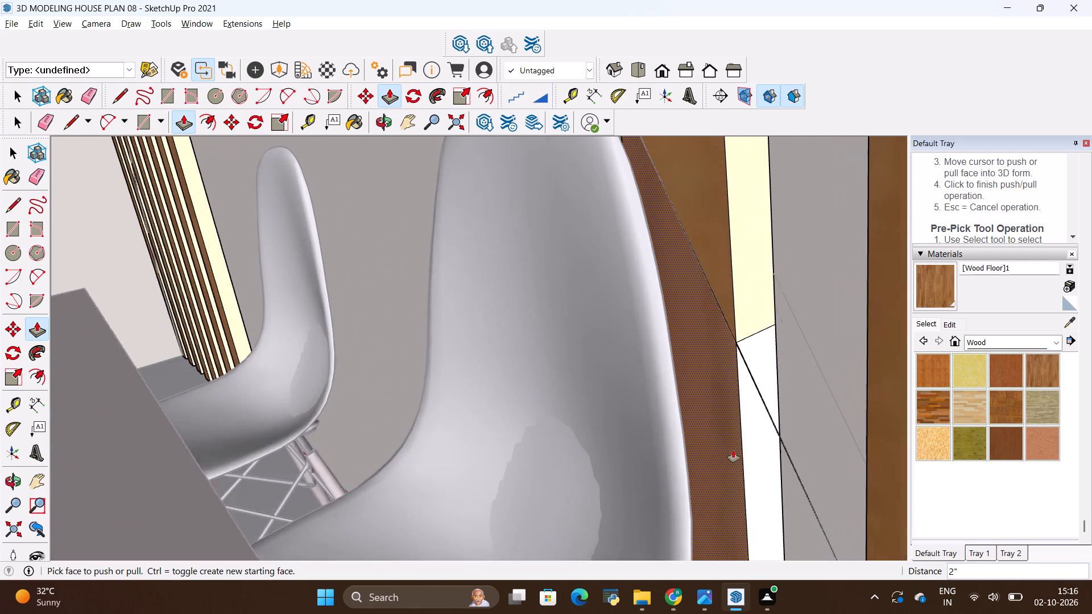
{"action": "scroll", "coordinate": [733, 450], "scroll_direction": "up", "scroll_amount": 6}
{"action": "left_click", "coordinate": [716, 451]}
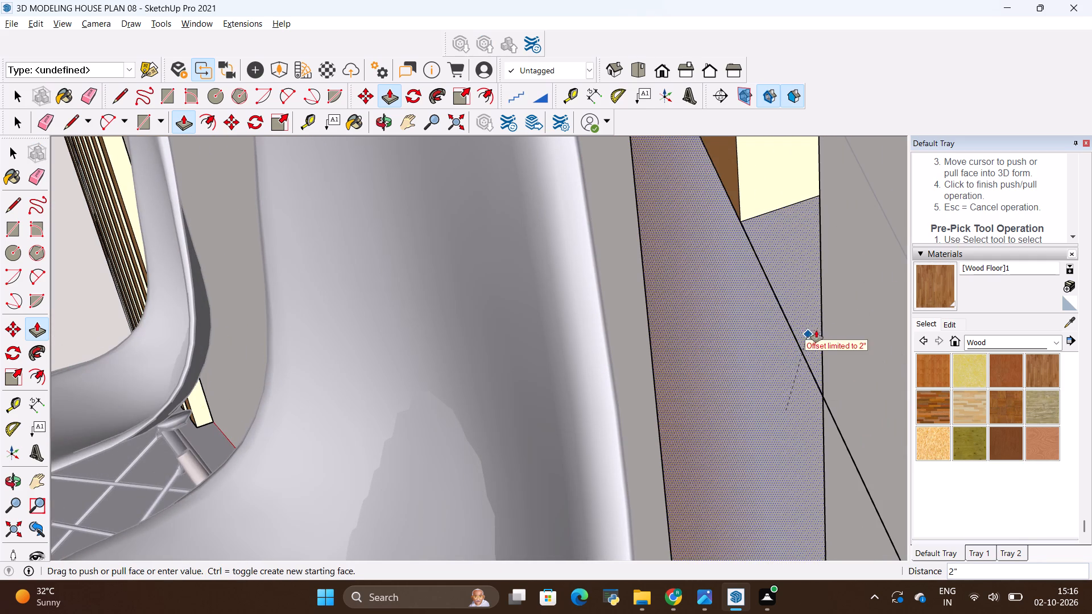
{"action": "left_click", "coordinate": [841, 316]}
Cut away the small below-arc portion at the foot of the far end slat by pushing its face back 2".
{"action": "scroll", "coordinate": [760, 383], "scroll_direction": "down", "scroll_amount": 4}
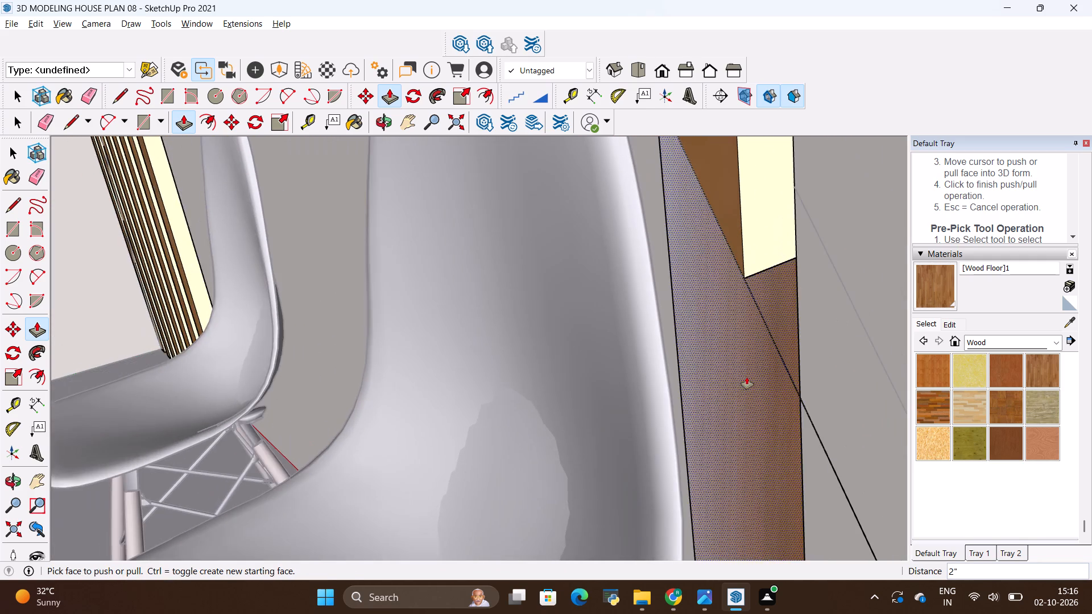
{"action": "scroll", "coordinate": [747, 377], "scroll_direction": "down", "scroll_amount": 5}
{"action": "scroll", "coordinate": [824, 385], "scroll_direction": "down", "scroll_amount": 4}
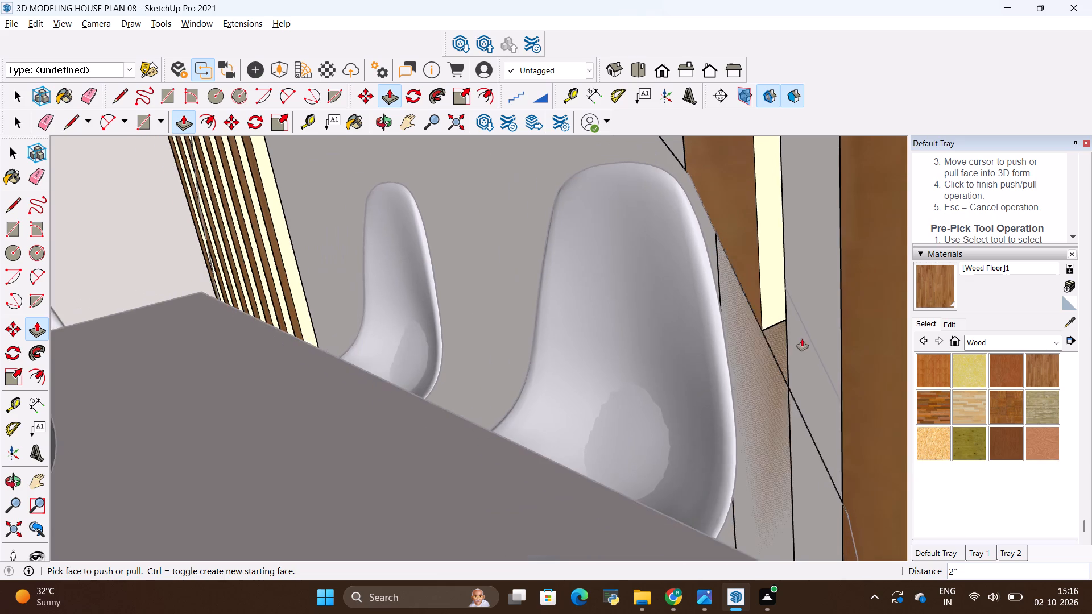
{"action": "left_click", "coordinate": [849, 543]}
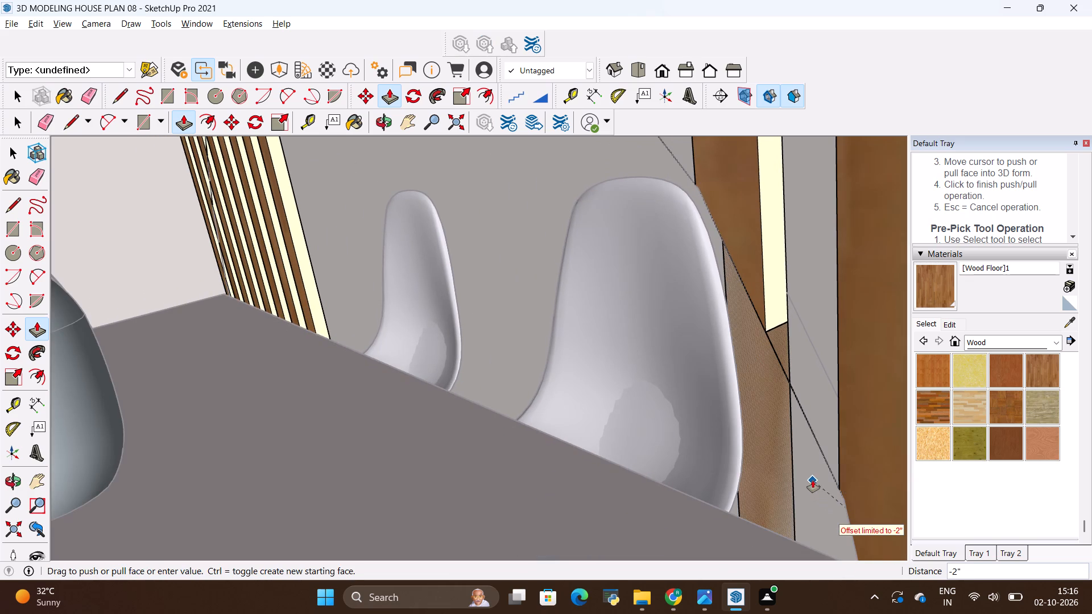
{"action": "left_click", "coordinate": [813, 480]}
{"action": "scroll", "coordinate": [823, 374], "scroll_direction": "down", "scroll_amount": 5}
{"action": "middle_click_drag", "start_coordinate": [824, 376], "coordinate": [853, 488]}
{"action": "scroll", "coordinate": [824, 376], "scroll_direction": "up", "scroll_amount": 1}
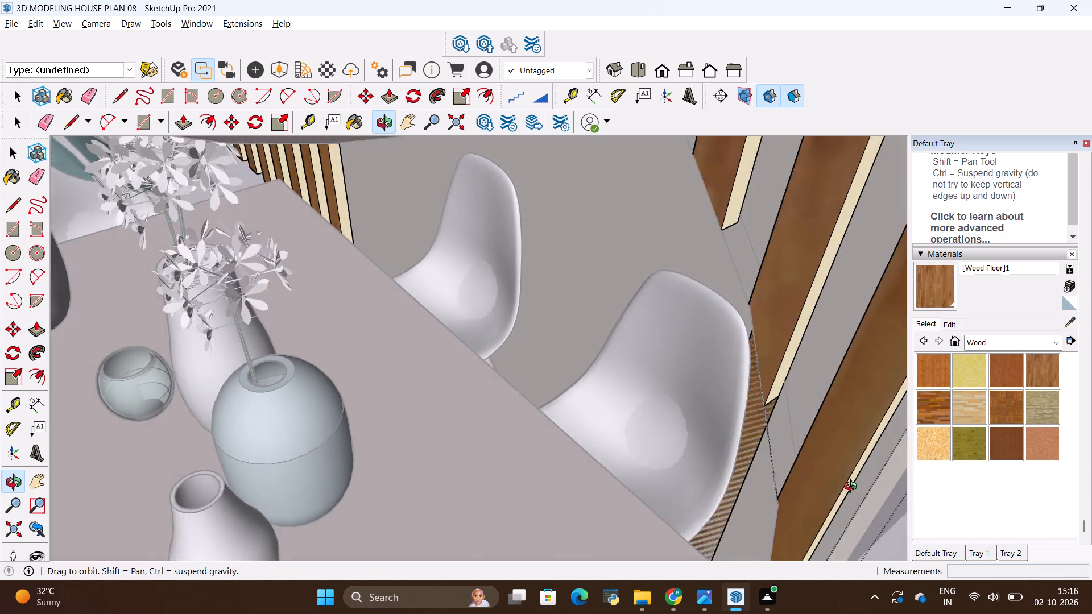
Cut away the below-arc portions of the three slats behind the chair at the table's sofa end by pushing their faces back 2".
{"action": "middle_click_drag", "start_coordinate": [853, 488], "coordinate": [866, 545]}
{"action": "middle_click_drag", "start_coordinate": [850, 516], "coordinate": [657, 325]}
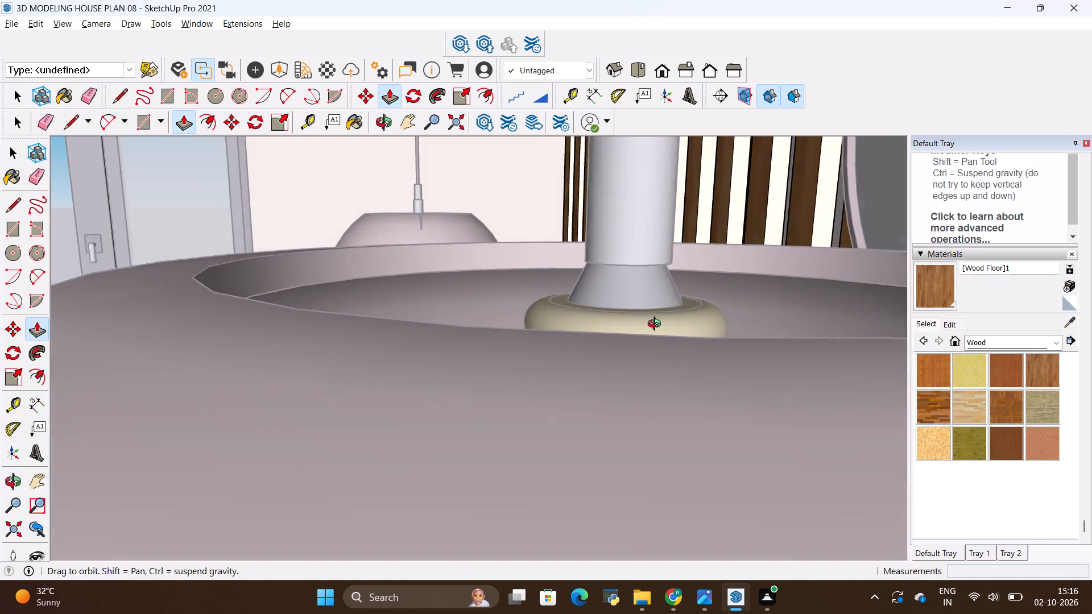
{"action": "middle_click_drag", "start_coordinate": [657, 325], "coordinate": [762, 470]}
{"action": "scroll", "coordinate": [773, 467], "scroll_direction": "down", "scroll_amount": 16}
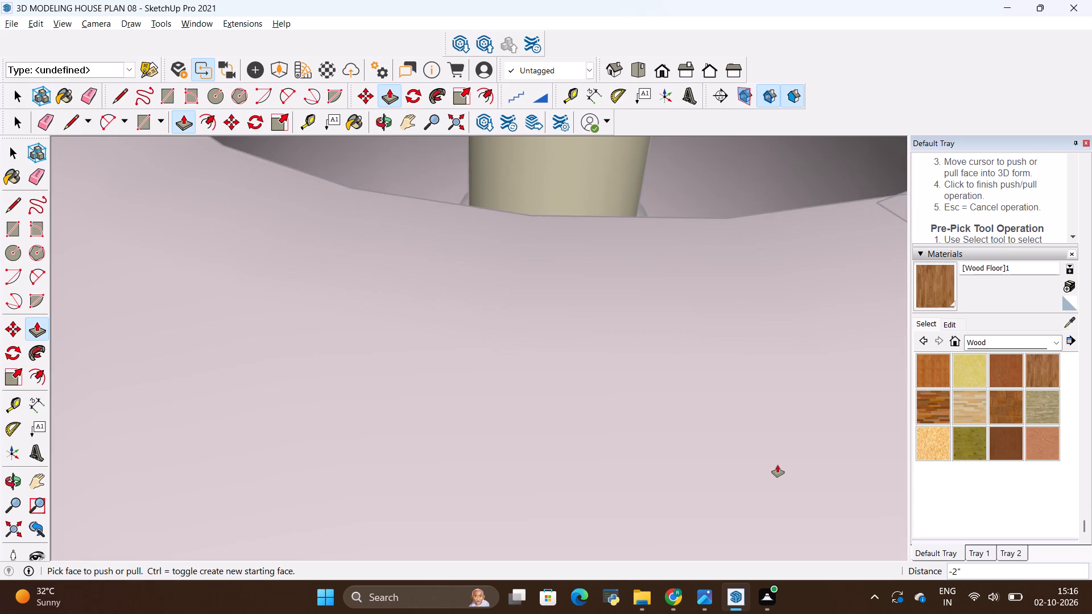
{"action": "scroll", "coordinate": [777, 465], "scroll_direction": "down", "scroll_amount": 20}
{"action": "scroll", "coordinate": [777, 465], "scroll_direction": "down", "scroll_amount": 20}
{"action": "scroll", "coordinate": [777, 465], "scroll_direction": "down", "scroll_amount": 1}
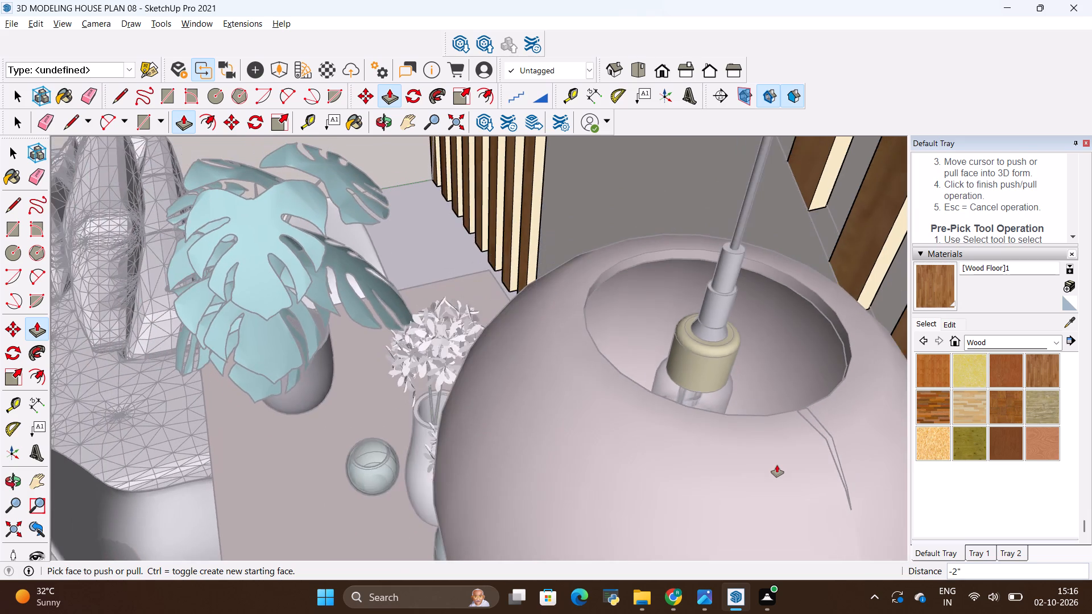
{"action": "scroll", "coordinate": [777, 465], "scroll_direction": "down", "scroll_amount": 17}
{"action": "scroll", "coordinate": [613, 373], "scroll_direction": "up", "scroll_amount": 1}
{"action": "middle_click_drag", "start_coordinate": [613, 373], "coordinate": [839, 422]}
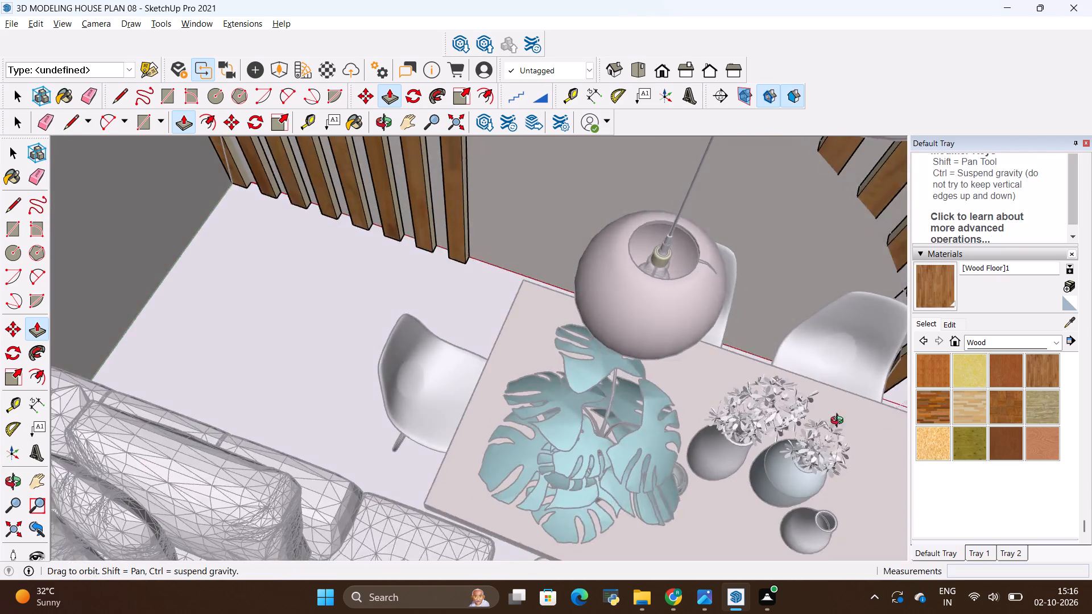
{"action": "middle_click_drag", "start_coordinate": [839, 422], "coordinate": [853, 330]}
{"action": "left_click", "coordinate": [450, 273]}
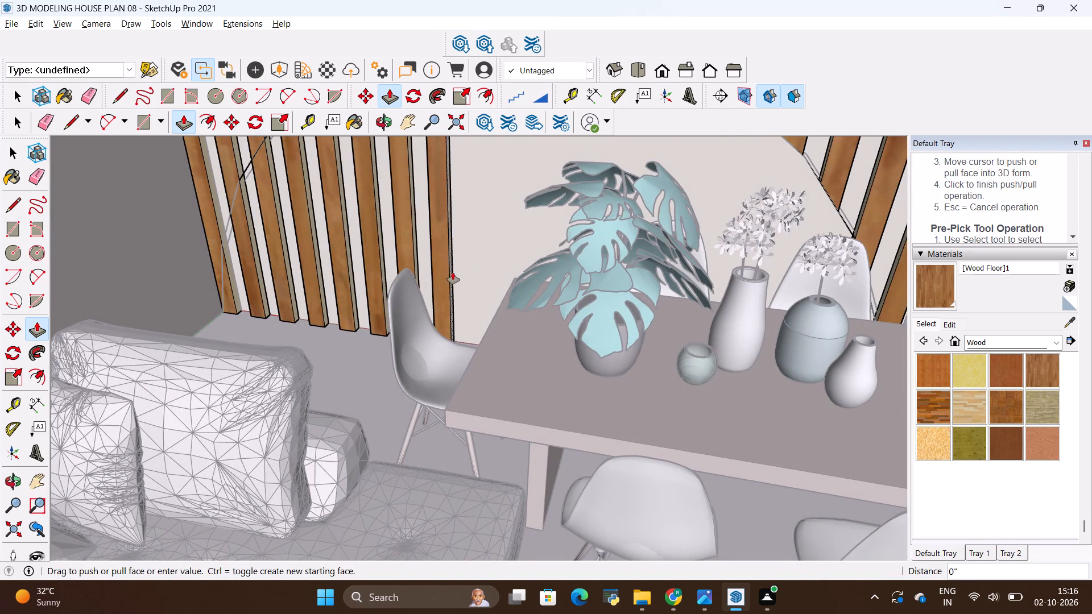
{"action": "key", "text": "Escape"}
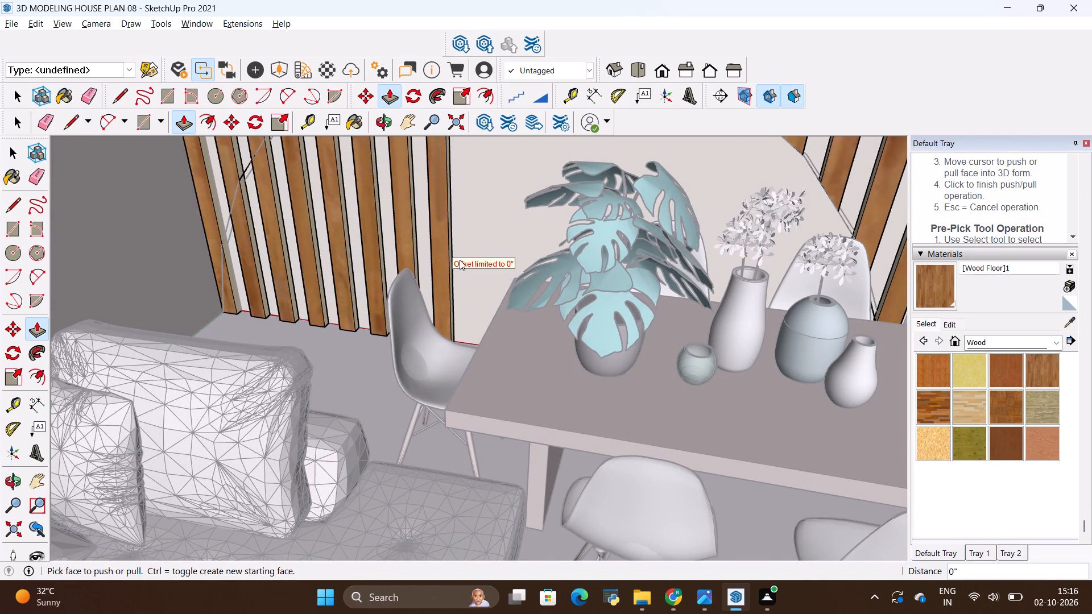
{"action": "scroll", "coordinate": [450, 252], "scroll_direction": "up", "scroll_amount": 8}
{"action": "left_click", "coordinate": [434, 262]}
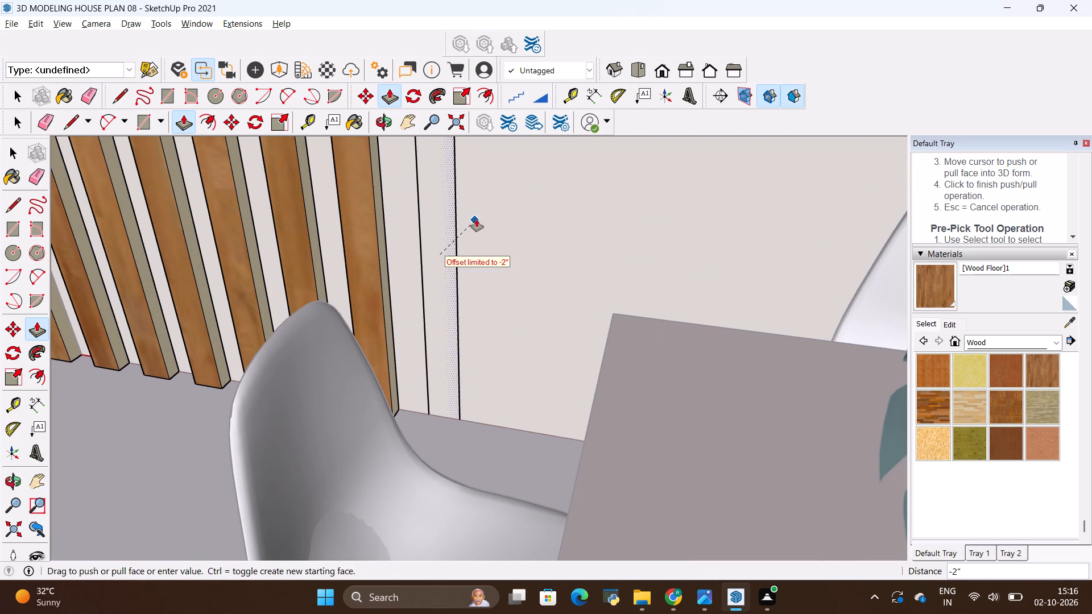
{"action": "left_click", "coordinate": [477, 219]}
{"action": "left_click", "coordinate": [369, 233]}
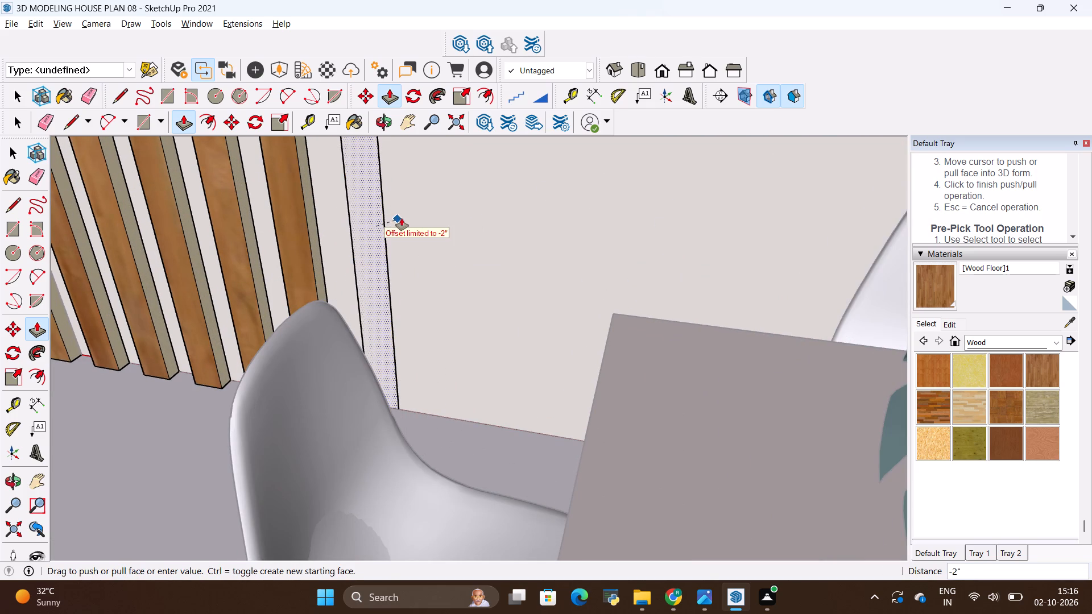
{"action": "left_click", "coordinate": [402, 218]}
{"action": "left_click", "coordinate": [304, 229]}
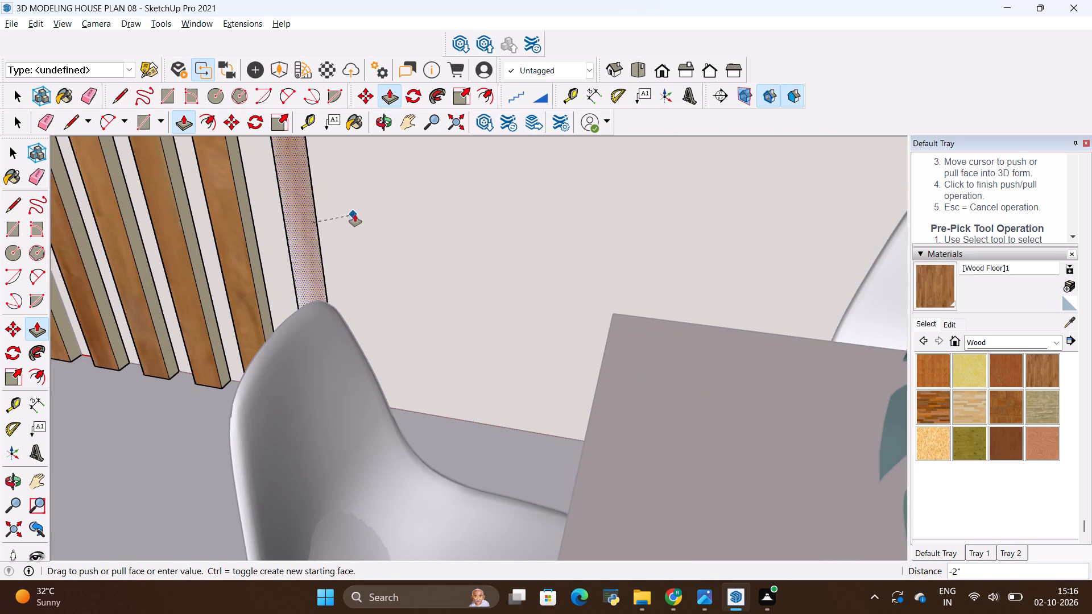
{"action": "left_click", "coordinate": [359, 213]}
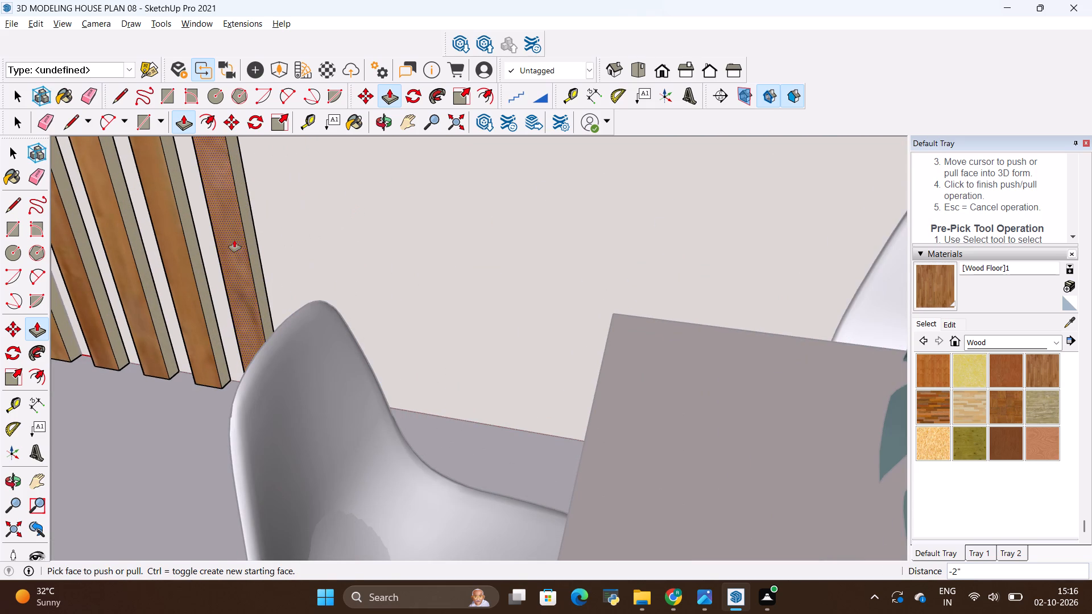
Push back by 2" the below-arc faces of the following three slats toward the sofa-side wall corner.
{"action": "left_click", "coordinate": [234, 240]}
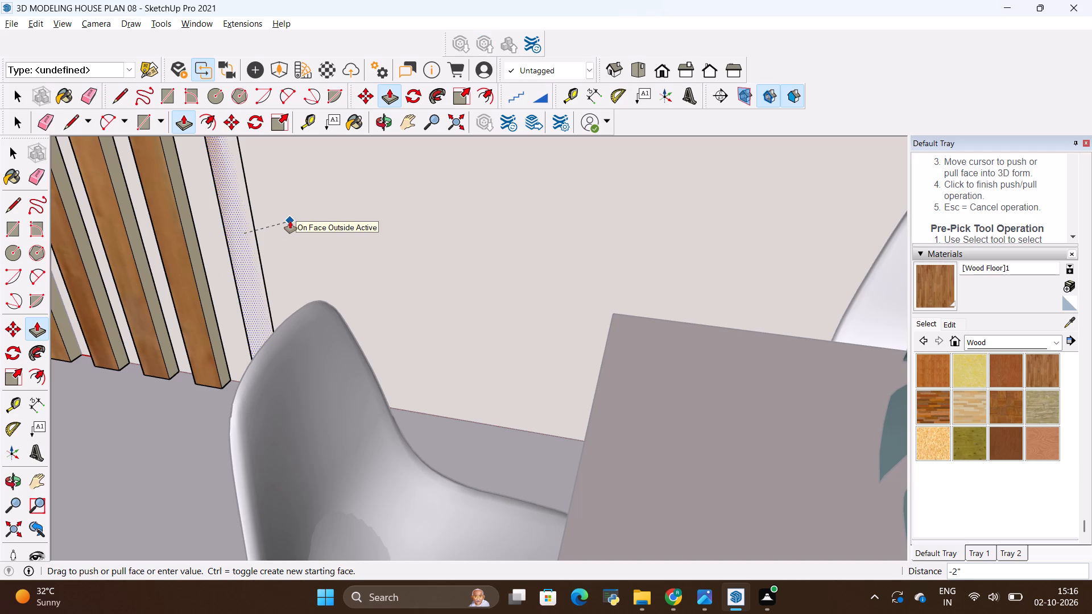
{"action": "left_click", "coordinate": [290, 221]}
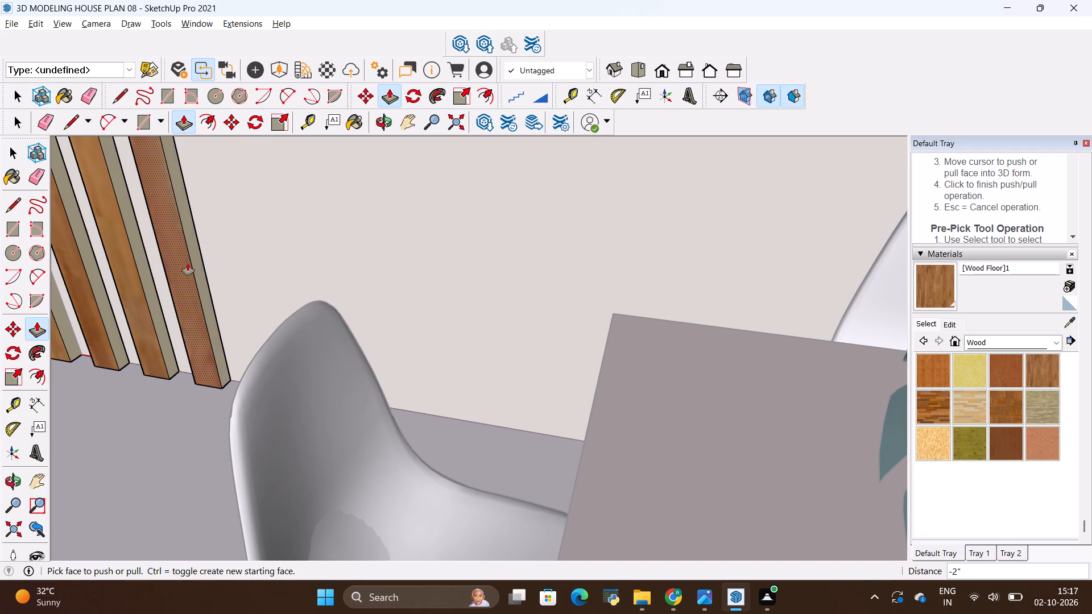
{"action": "left_click", "coordinate": [181, 268]}
{"action": "left_click", "coordinate": [227, 250]}
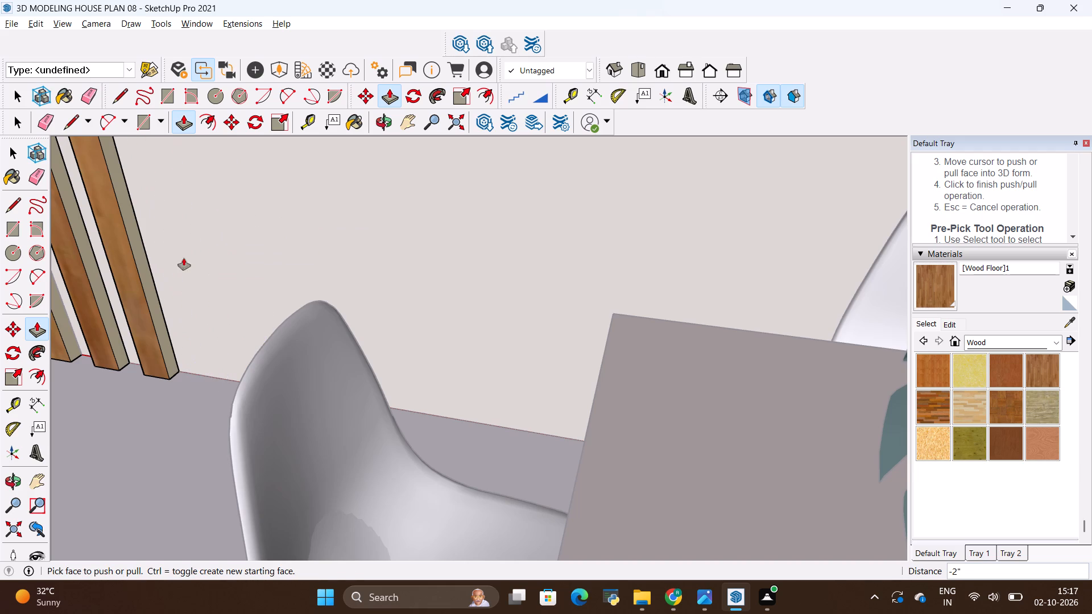
{"action": "left_click", "coordinate": [130, 288]}
{"action": "left_click", "coordinate": [195, 266]}
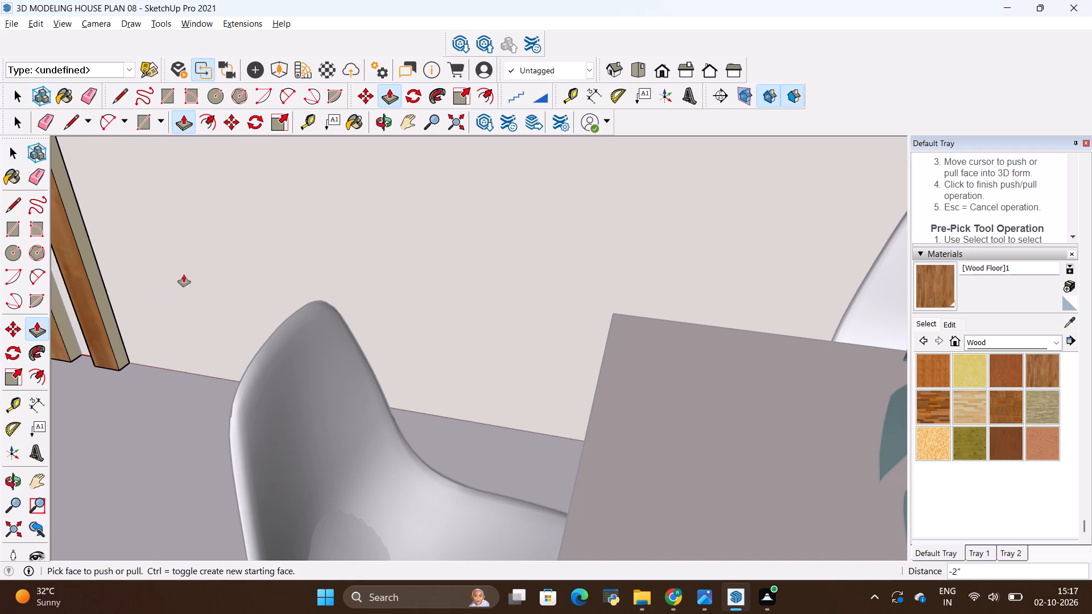
Cut away the below-arc portion of the slat next to the corner slat by pushing its face back 2".
{"action": "middle_click_drag", "start_coordinate": [222, 277], "coordinate": [490, 357], "text": "shift"}
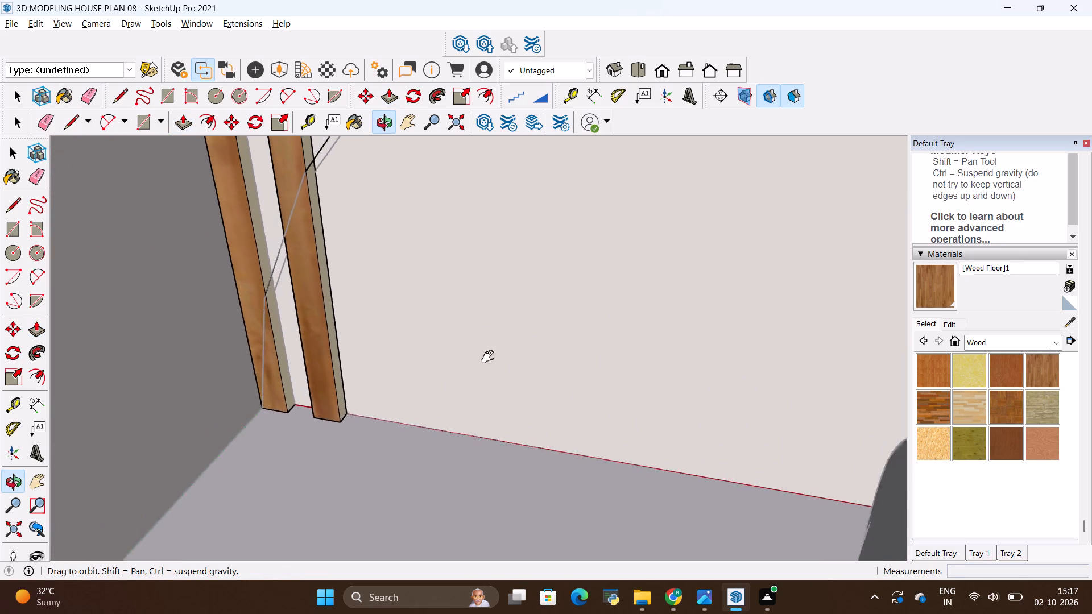
{"action": "middle_click_drag", "start_coordinate": [490, 357], "coordinate": [491, 371], "text": "shift"}
{"action": "left_click", "coordinate": [332, 359]}
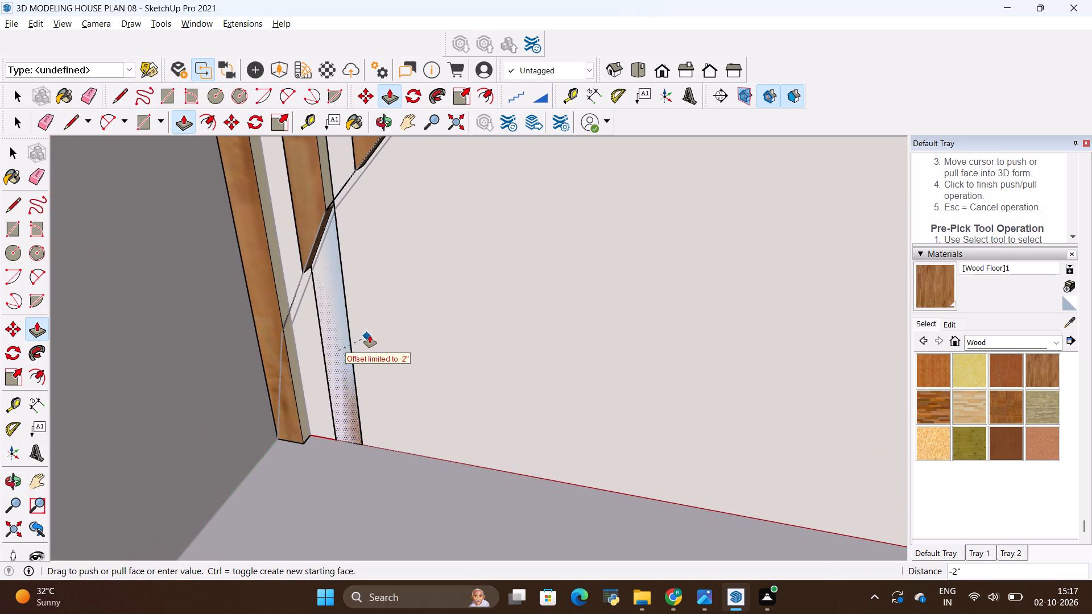
{"action": "left_click", "coordinate": [373, 334]}
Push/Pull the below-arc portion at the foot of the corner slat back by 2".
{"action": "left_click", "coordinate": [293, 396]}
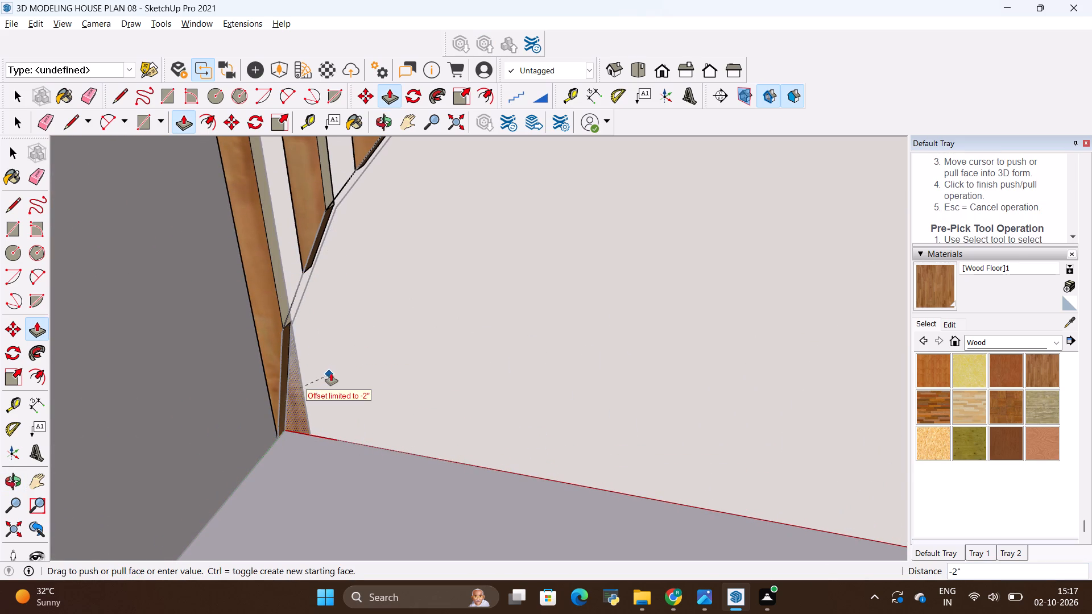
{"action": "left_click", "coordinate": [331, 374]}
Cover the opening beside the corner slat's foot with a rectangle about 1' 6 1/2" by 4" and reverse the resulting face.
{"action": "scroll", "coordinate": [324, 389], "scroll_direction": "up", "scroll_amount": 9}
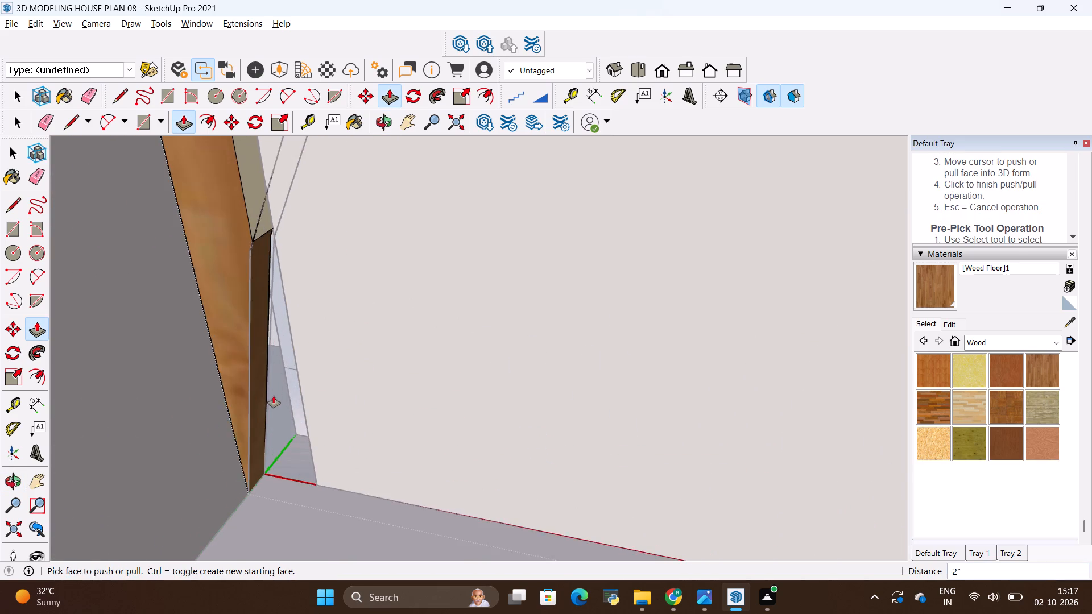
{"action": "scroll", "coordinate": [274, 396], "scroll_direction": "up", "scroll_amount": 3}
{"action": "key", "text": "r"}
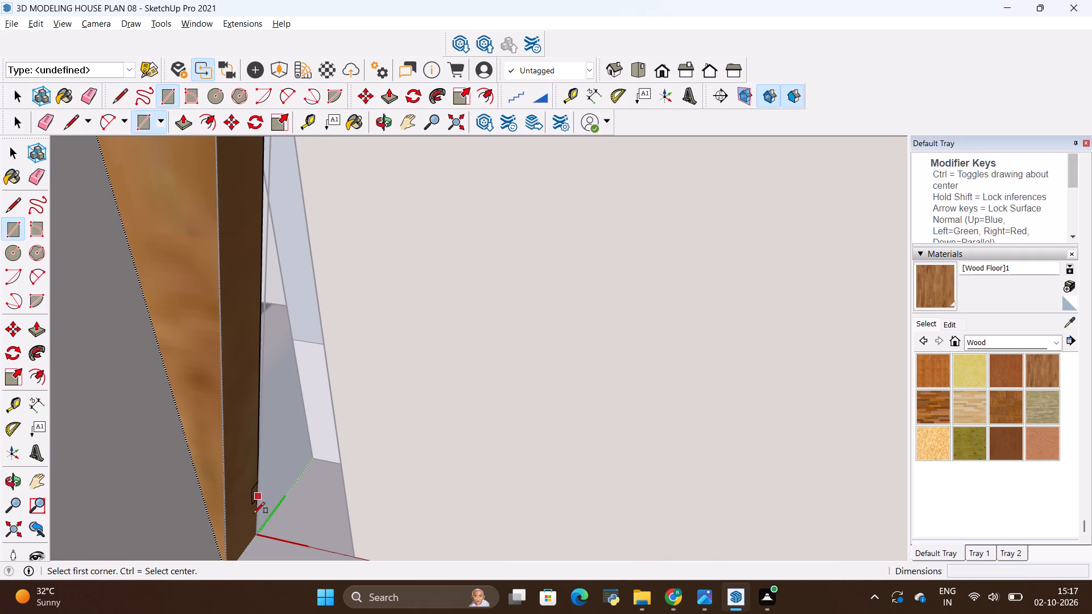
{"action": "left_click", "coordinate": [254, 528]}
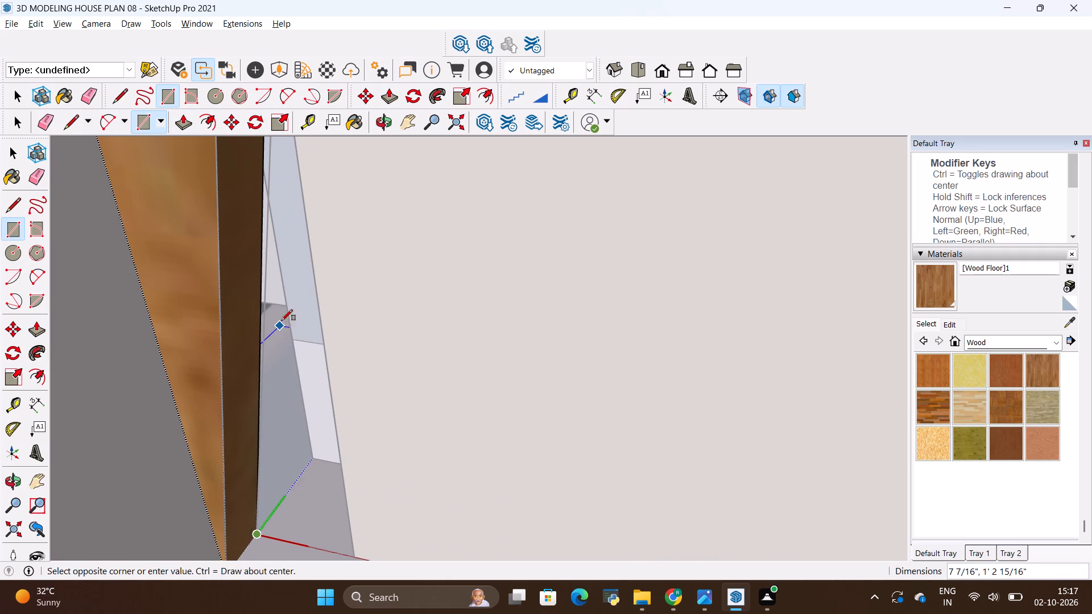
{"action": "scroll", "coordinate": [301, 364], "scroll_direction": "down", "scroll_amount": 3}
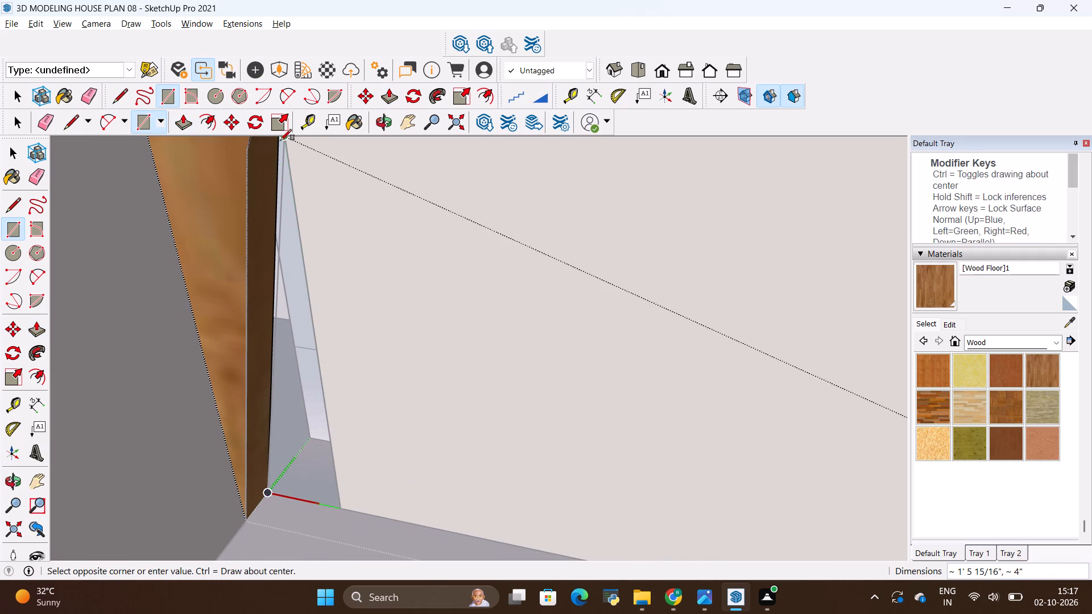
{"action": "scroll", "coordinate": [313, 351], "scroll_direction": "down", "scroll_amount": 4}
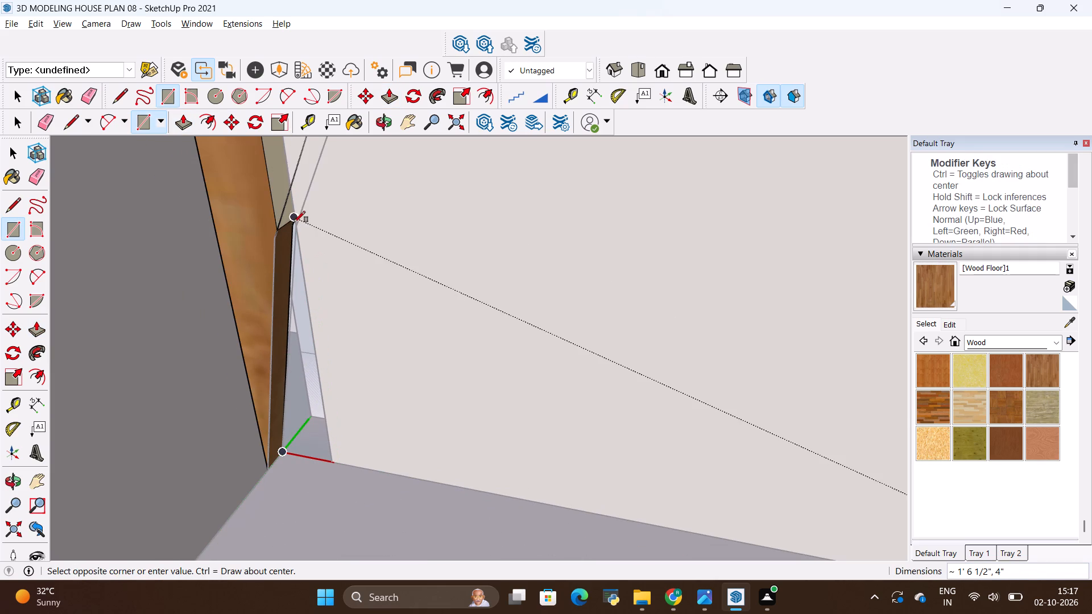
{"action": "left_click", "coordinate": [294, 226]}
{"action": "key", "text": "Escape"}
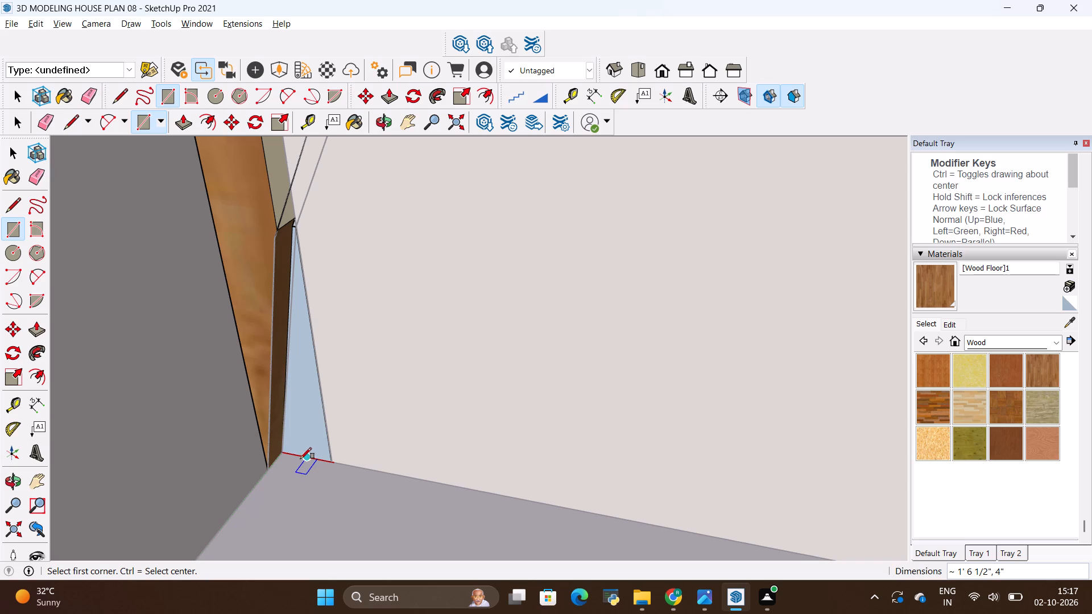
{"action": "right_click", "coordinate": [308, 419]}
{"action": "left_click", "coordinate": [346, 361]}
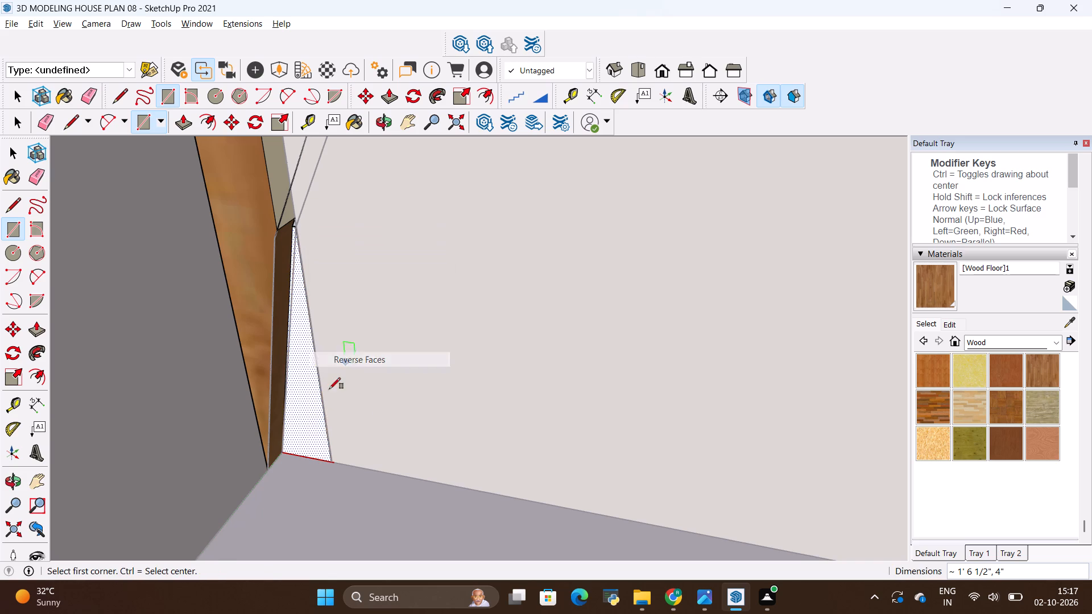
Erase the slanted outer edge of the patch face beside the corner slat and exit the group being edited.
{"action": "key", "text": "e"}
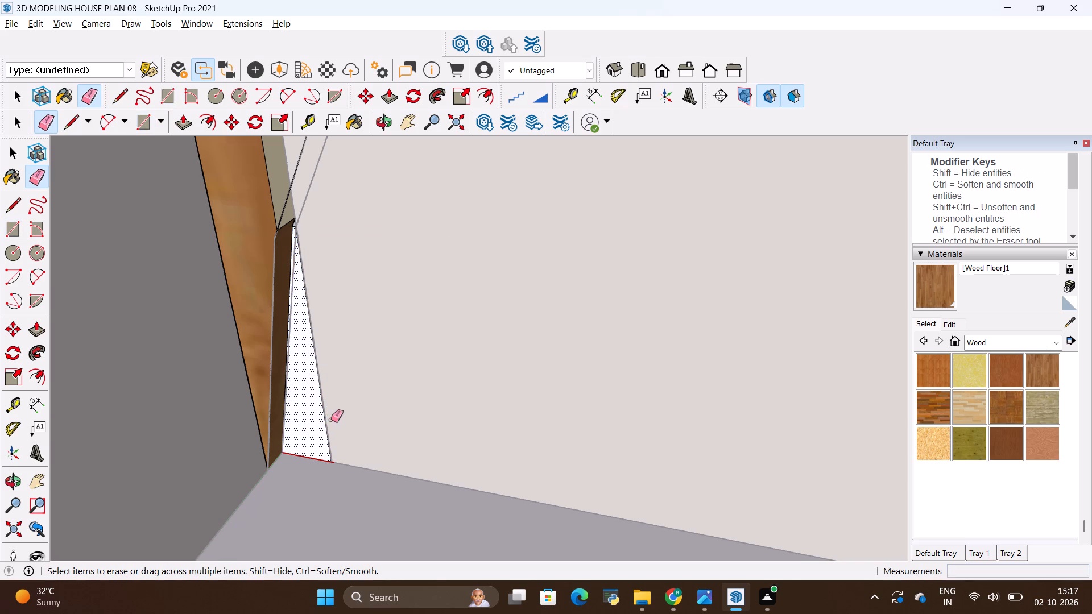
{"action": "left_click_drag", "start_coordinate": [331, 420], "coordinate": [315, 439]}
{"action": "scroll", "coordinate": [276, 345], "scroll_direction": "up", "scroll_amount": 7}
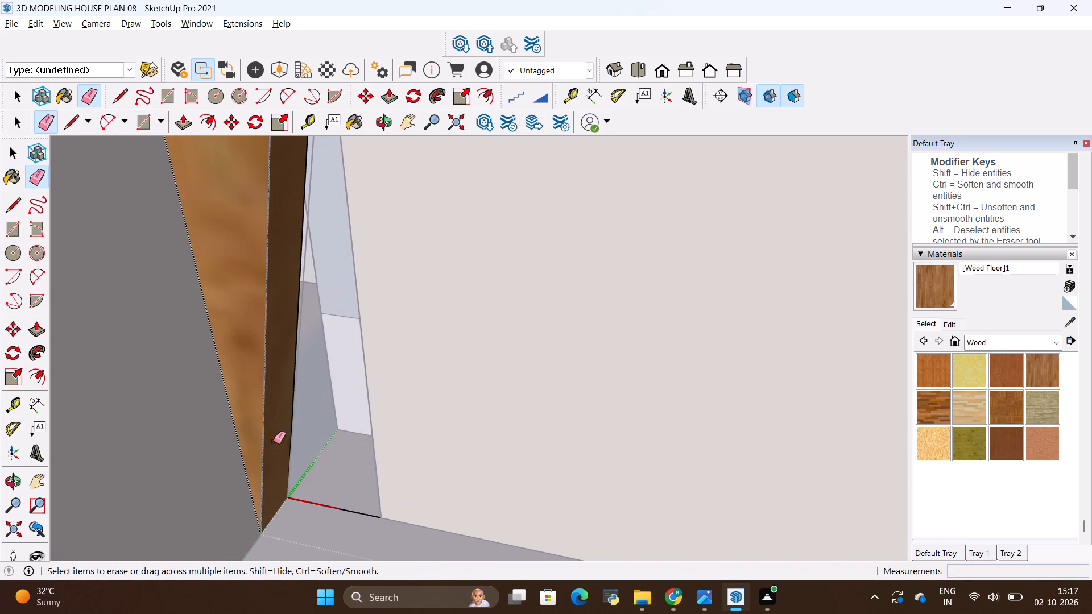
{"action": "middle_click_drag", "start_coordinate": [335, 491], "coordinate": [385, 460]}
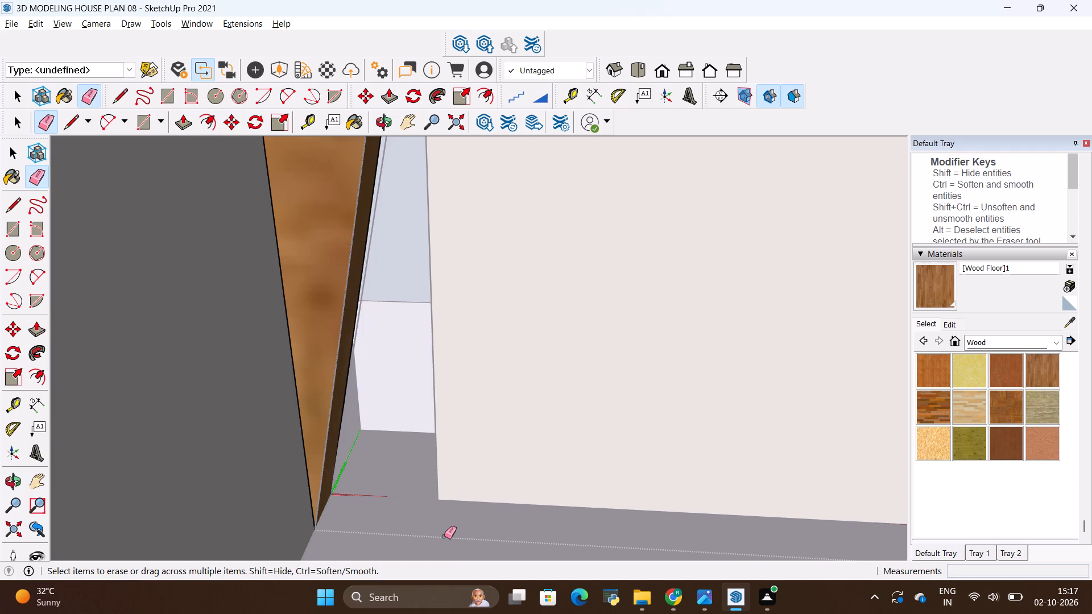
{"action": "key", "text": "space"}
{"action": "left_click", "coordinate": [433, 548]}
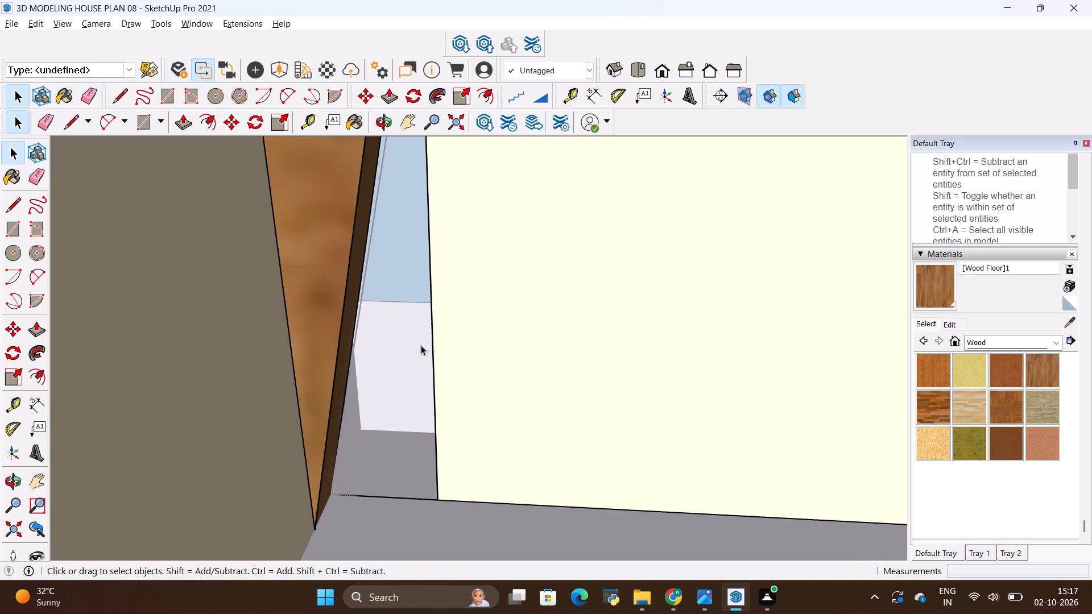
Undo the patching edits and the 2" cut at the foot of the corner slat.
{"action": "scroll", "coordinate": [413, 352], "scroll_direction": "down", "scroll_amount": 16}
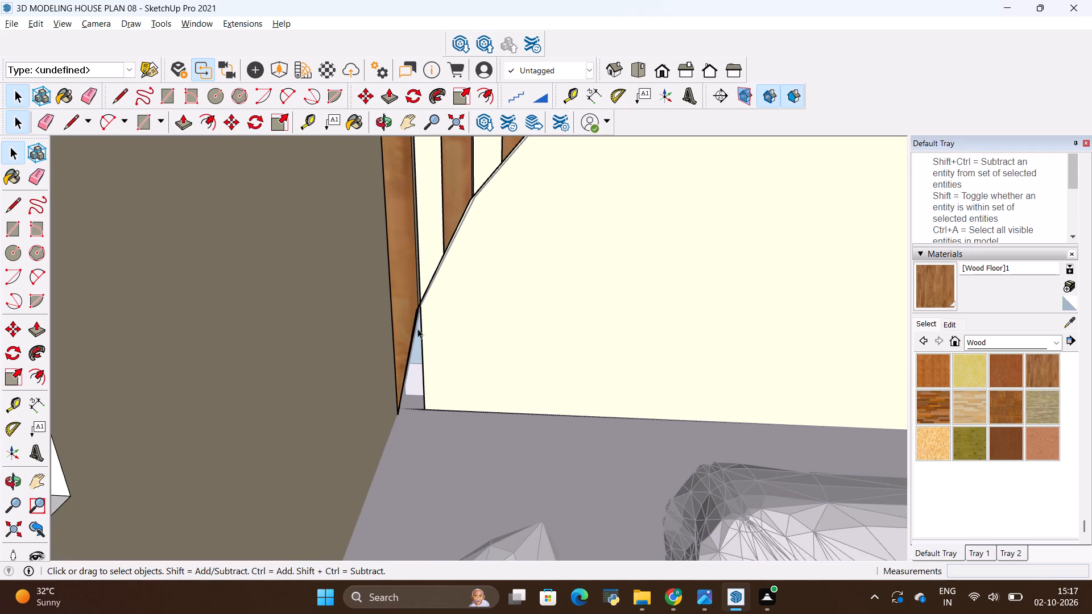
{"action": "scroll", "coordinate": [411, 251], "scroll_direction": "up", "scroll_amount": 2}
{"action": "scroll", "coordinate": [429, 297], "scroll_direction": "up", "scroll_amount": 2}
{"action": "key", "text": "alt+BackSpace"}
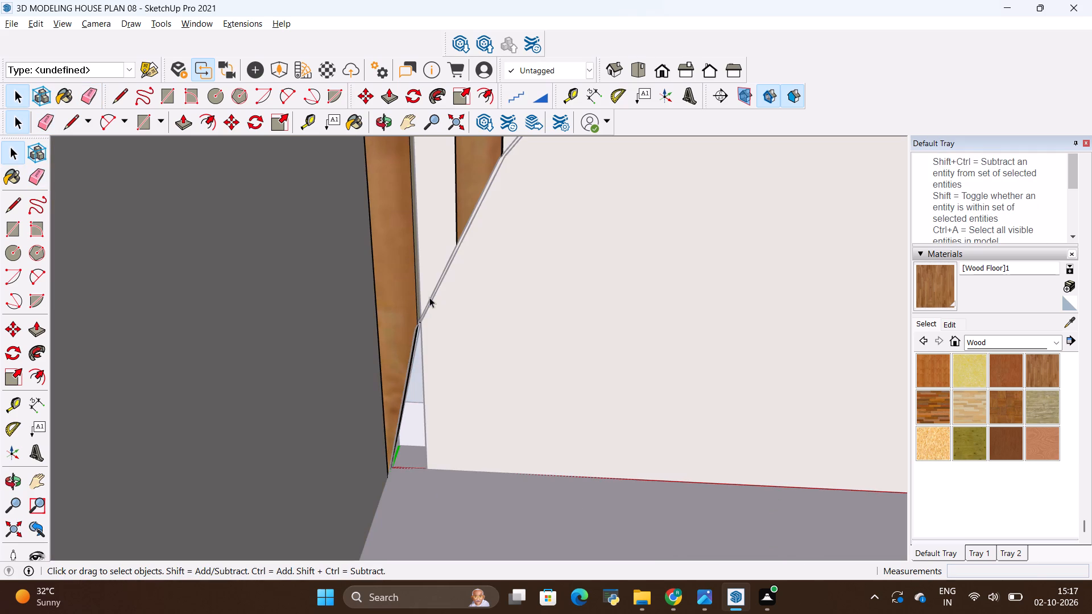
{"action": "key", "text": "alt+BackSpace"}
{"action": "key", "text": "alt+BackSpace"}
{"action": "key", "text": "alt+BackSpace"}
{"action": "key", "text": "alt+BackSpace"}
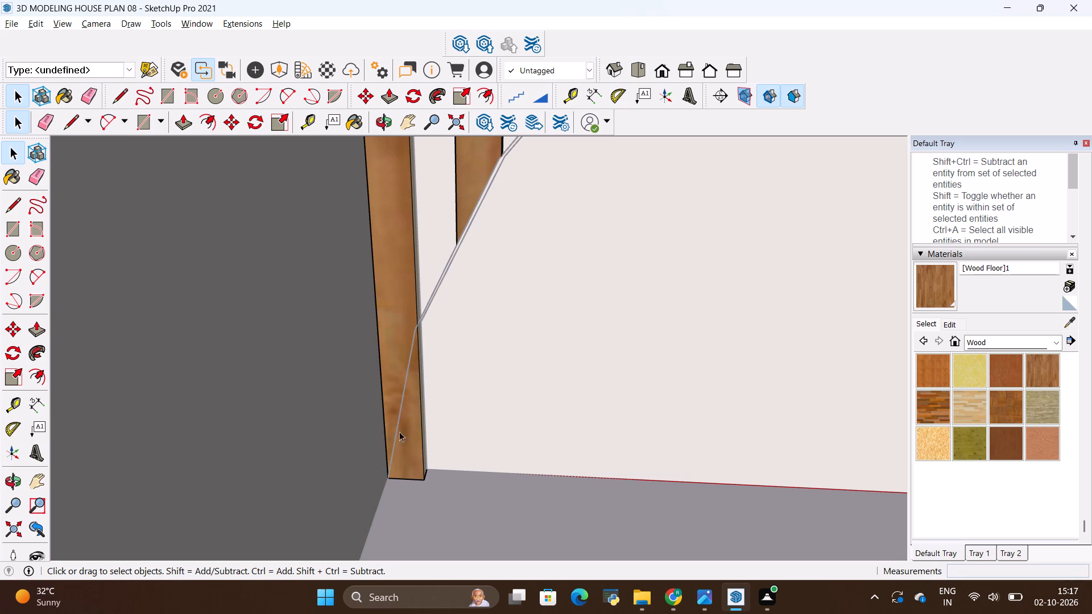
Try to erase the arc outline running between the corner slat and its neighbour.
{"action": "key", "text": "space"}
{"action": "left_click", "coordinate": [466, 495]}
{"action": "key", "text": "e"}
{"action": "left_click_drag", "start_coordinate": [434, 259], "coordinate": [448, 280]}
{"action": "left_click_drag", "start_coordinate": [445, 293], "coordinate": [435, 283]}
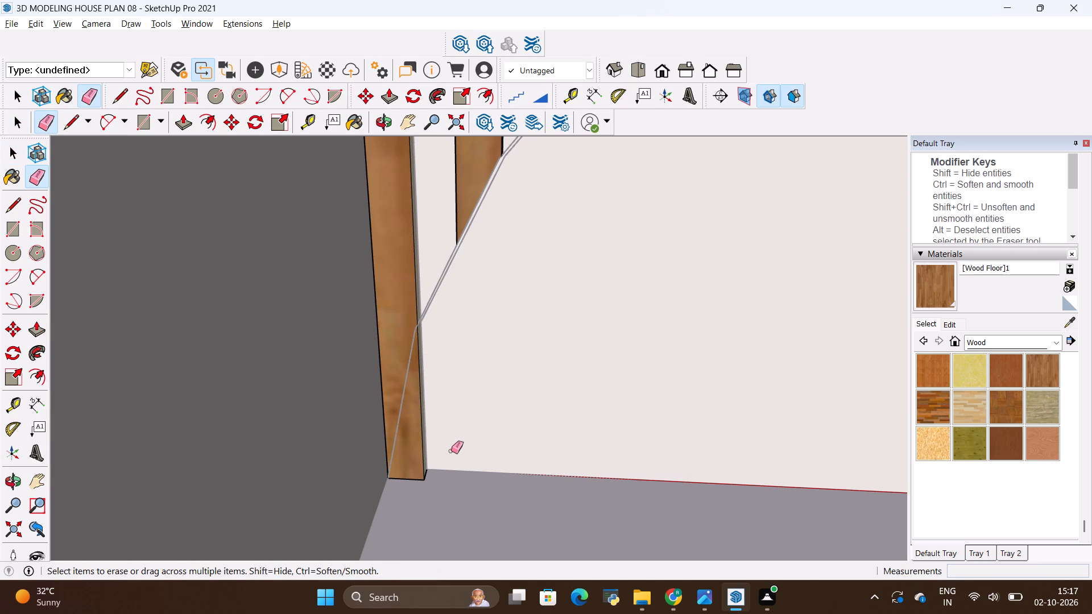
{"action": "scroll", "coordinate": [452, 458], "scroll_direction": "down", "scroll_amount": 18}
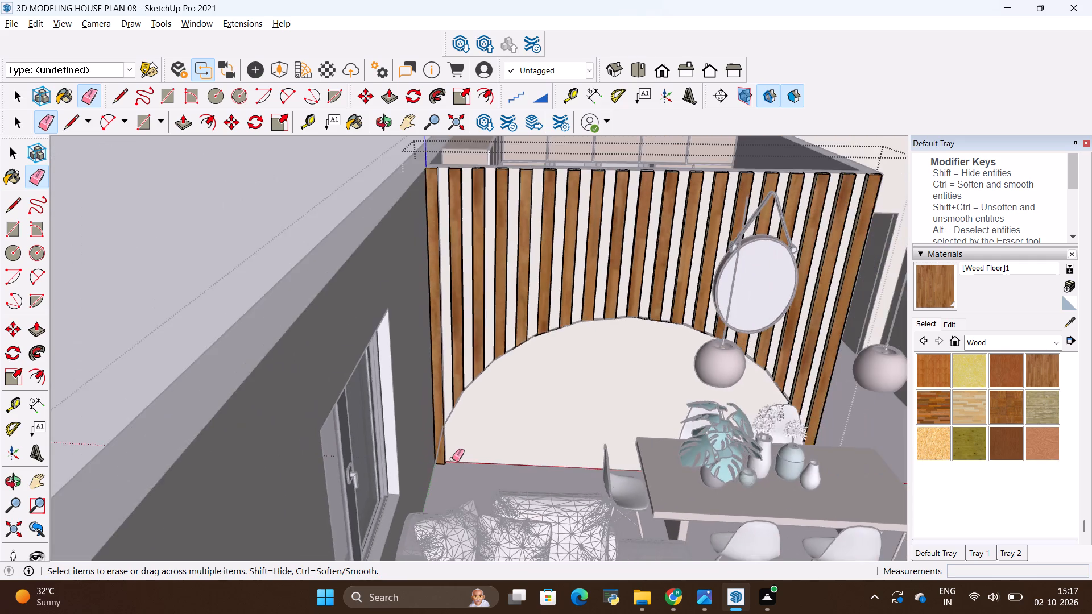
Stop erasing and exit the slat group and its enclosing group to return to the top level of the model.
{"action": "scroll", "coordinate": [452, 459], "scroll_direction": "down", "scroll_amount": 2}
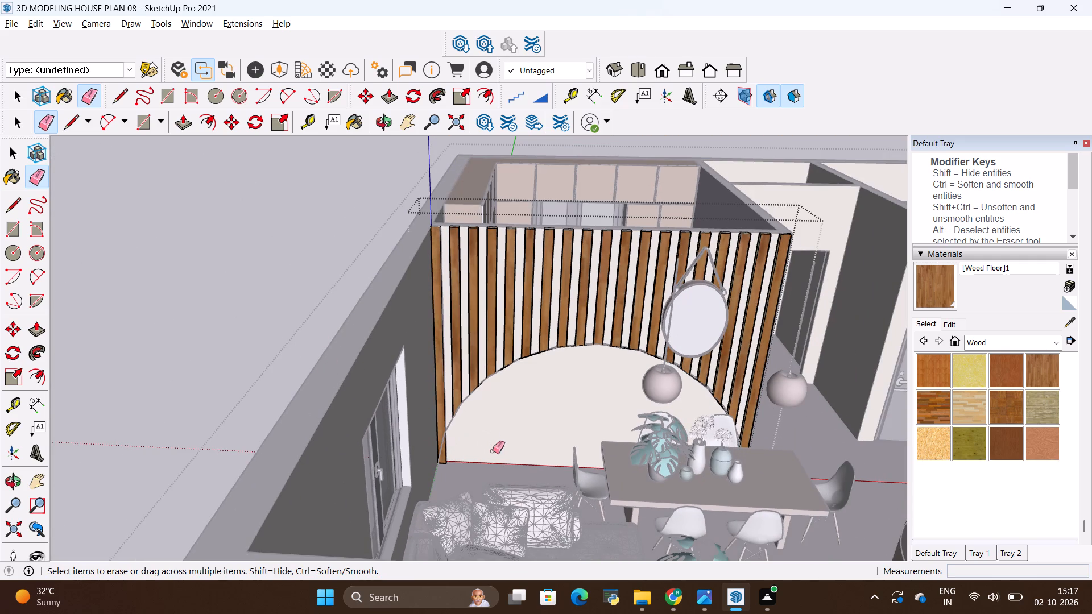
{"action": "key", "text": "space"}
{"action": "key", "text": "space"}
{"action": "key", "text": "space"}
{"action": "key", "text": "space"}
{"action": "key", "text": "space"}
{"action": "key", "text": "space"}
{"action": "key", "text": "space"}
{"action": "key", "text": "space"}
{"action": "key", "text": "space"}
{"action": "key", "text": "space"}
{"action": "key", "text": "space"}
{"action": "key", "text": "space"}
{"action": "key", "text": "space"}
{"action": "key", "text": "space"}
{"action": "key", "text": "space"}
{"action": "key", "text": "space"}
{"action": "key", "text": "space"}
{"action": "key", "text": "space"}
{"action": "key", "text": "space"}
{"action": "key", "text": "space"}
{"action": "middle_click_drag", "start_coordinate": [496, 451], "coordinate": [512, 512]}
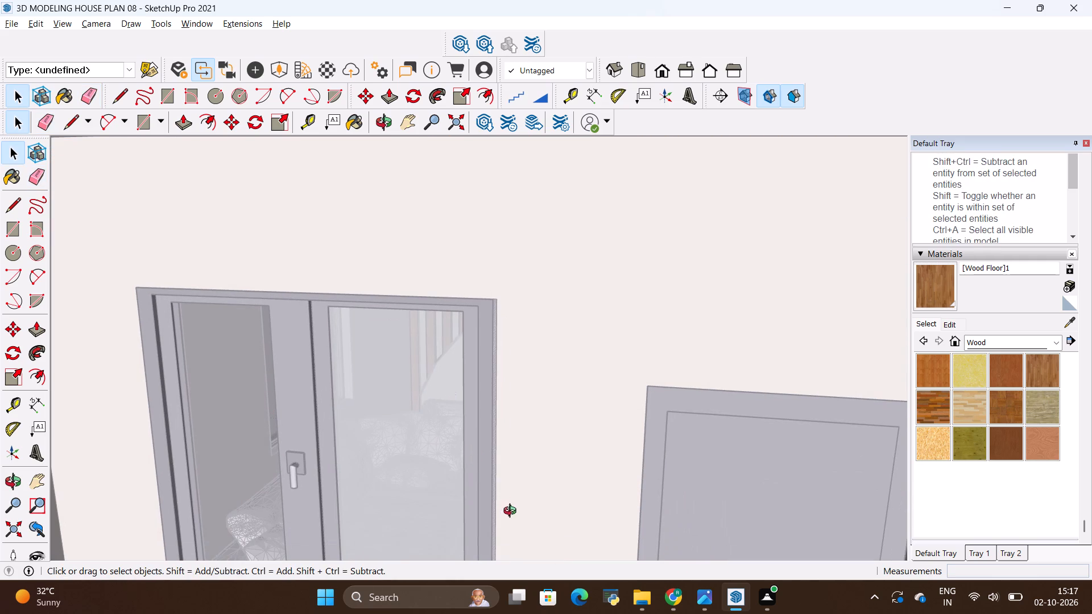
{"action": "middle_click_drag", "start_coordinate": [512, 512], "coordinate": [526, 534]}
{"action": "scroll", "coordinate": [432, 401], "scroll_direction": "down", "scroll_amount": 8}
{"action": "middle_click_drag", "start_coordinate": [453, 351], "coordinate": [488, 439]}
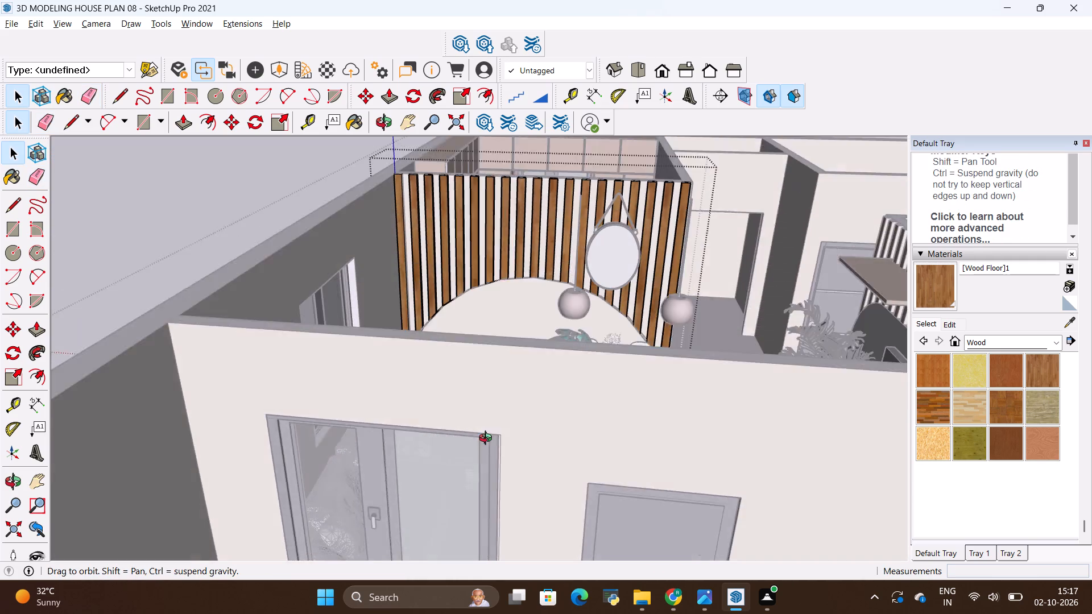
{"action": "middle_click_drag", "start_coordinate": [488, 439], "coordinate": [611, 443]}
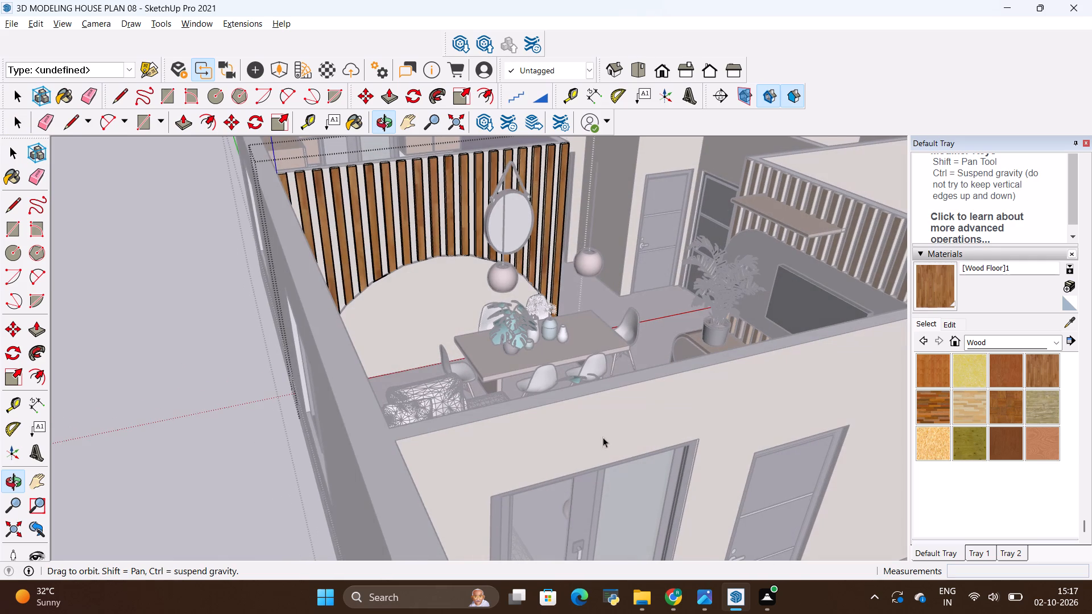
{"action": "key", "text": "space"}
{"action": "left_click", "coordinate": [138, 360]}
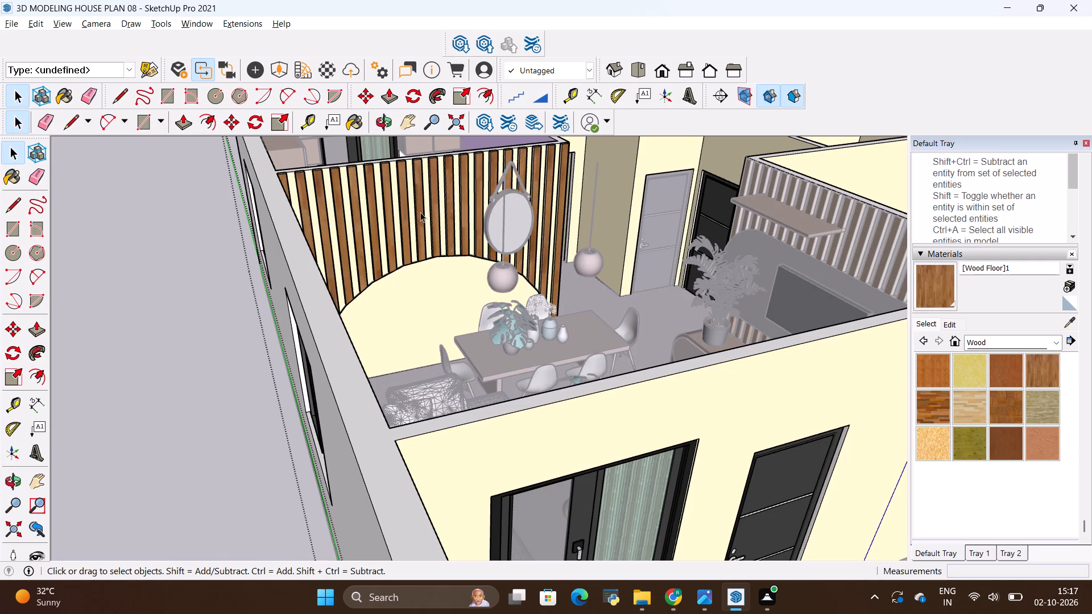
{"action": "scroll", "coordinate": [420, 196], "scroll_direction": "up", "scroll_amount": 10}
{"action": "scroll", "coordinate": [425, 335], "scroll_direction": "up", "scroll_amount": 1}
{"action": "middle_click_drag", "start_coordinate": [425, 335], "coordinate": [279, 371]}
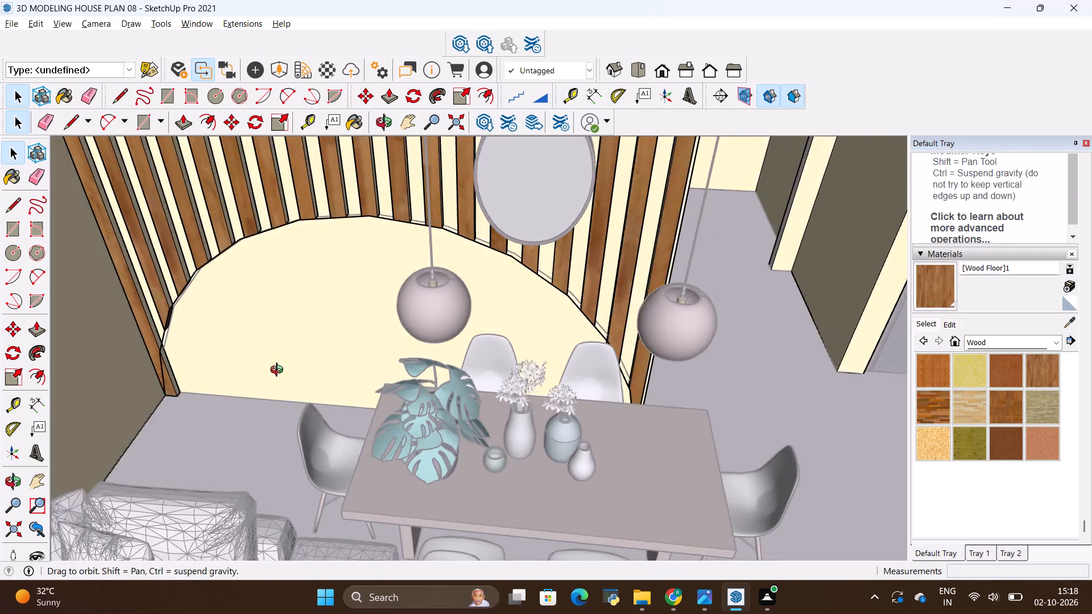
{"action": "middle_click_drag", "start_coordinate": [279, 371], "coordinate": [349, 425]}
{"action": "scroll", "coordinate": [350, 425], "scroll_direction": "down", "scroll_amount": 9}
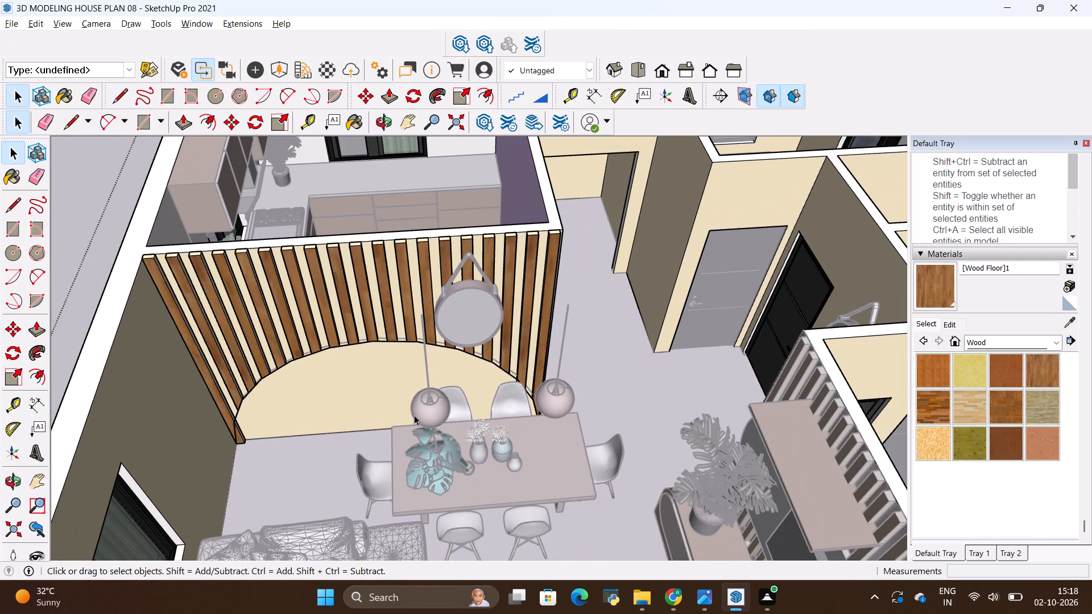
{"action": "scroll", "coordinate": [423, 397], "scroll_direction": "up", "scroll_amount": 1}
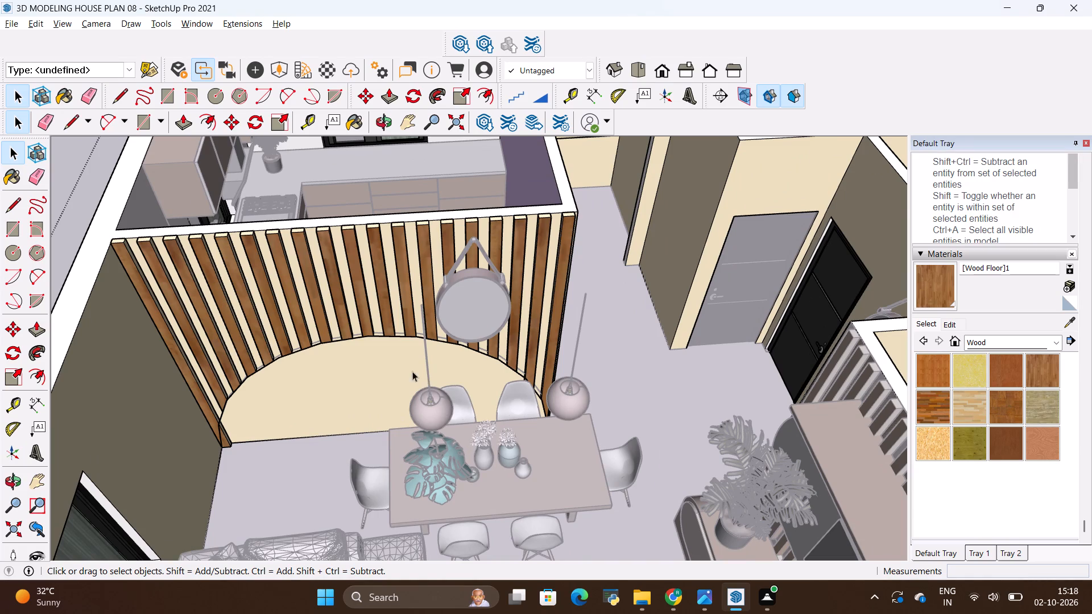
{"action": "scroll", "coordinate": [387, 355], "scroll_direction": "up", "scroll_amount": 3}
{"action": "scroll", "coordinate": [387, 355], "scroll_direction": "down", "scroll_amount": 4}
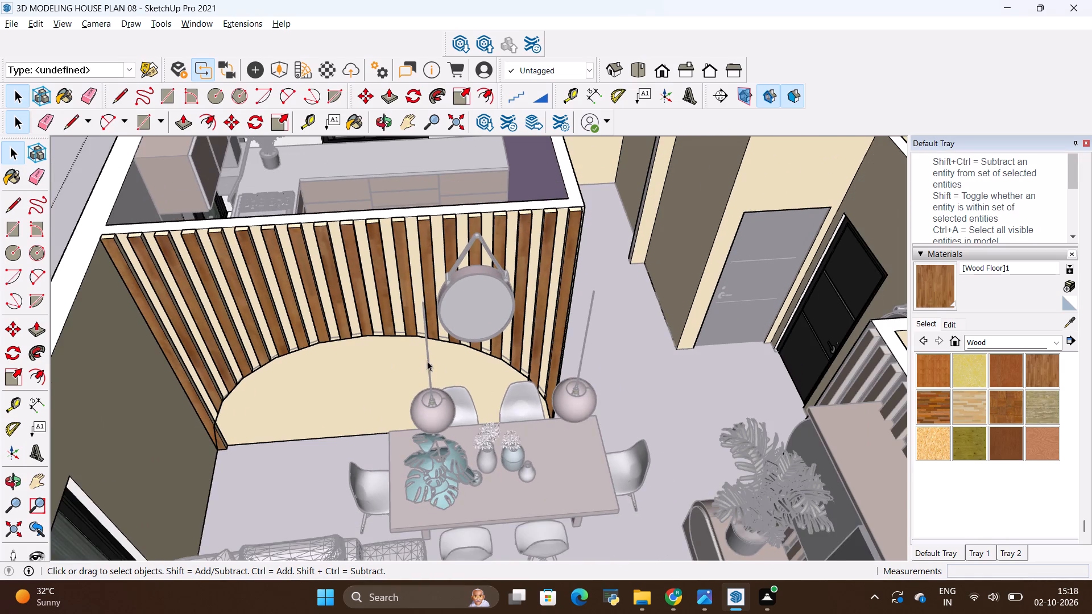
{"action": "scroll", "coordinate": [425, 361], "scroll_direction": "down", "scroll_amount": 13}
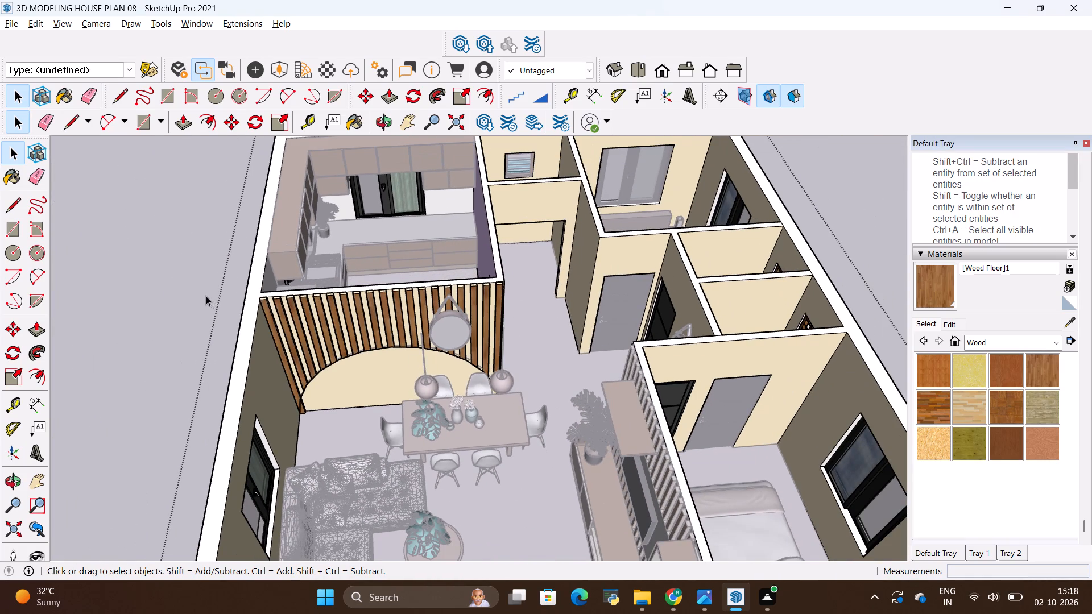
{"action": "left_click", "coordinate": [205, 296]}
Examine the arched slat wall, the dining and living area and the overall house layout from several angles.
{"action": "scroll", "coordinate": [535, 349], "scroll_direction": "up", "scroll_amount": 6}
{"action": "scroll", "coordinate": [481, 341], "scroll_direction": "down", "scroll_amount": 4}
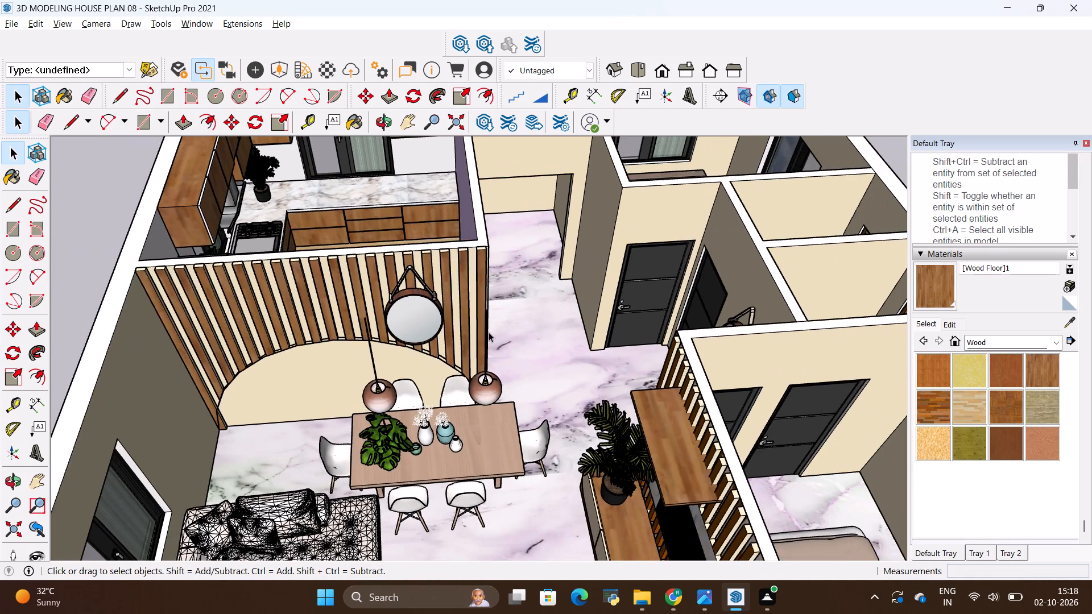
{"action": "scroll", "coordinate": [489, 332], "scroll_direction": "down", "scroll_amount": 3}
{"action": "scroll", "coordinate": [520, 387], "scroll_direction": "up", "scroll_amount": 1}
{"action": "middle_click_drag", "start_coordinate": [520, 388], "coordinate": [472, 321]}
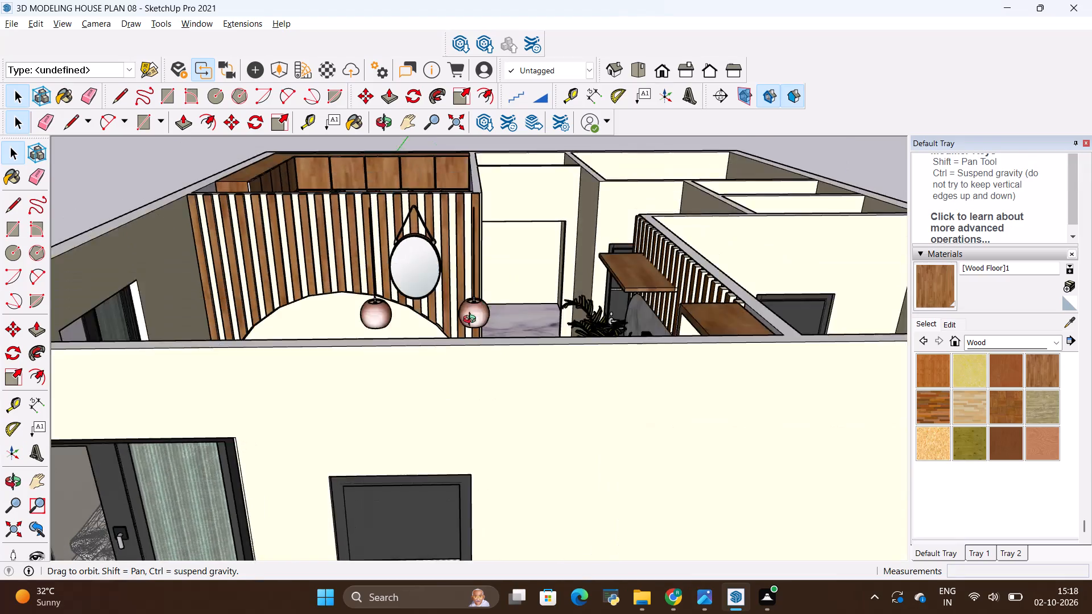
{"action": "middle_click_drag", "start_coordinate": [472, 321], "coordinate": [466, 327]}
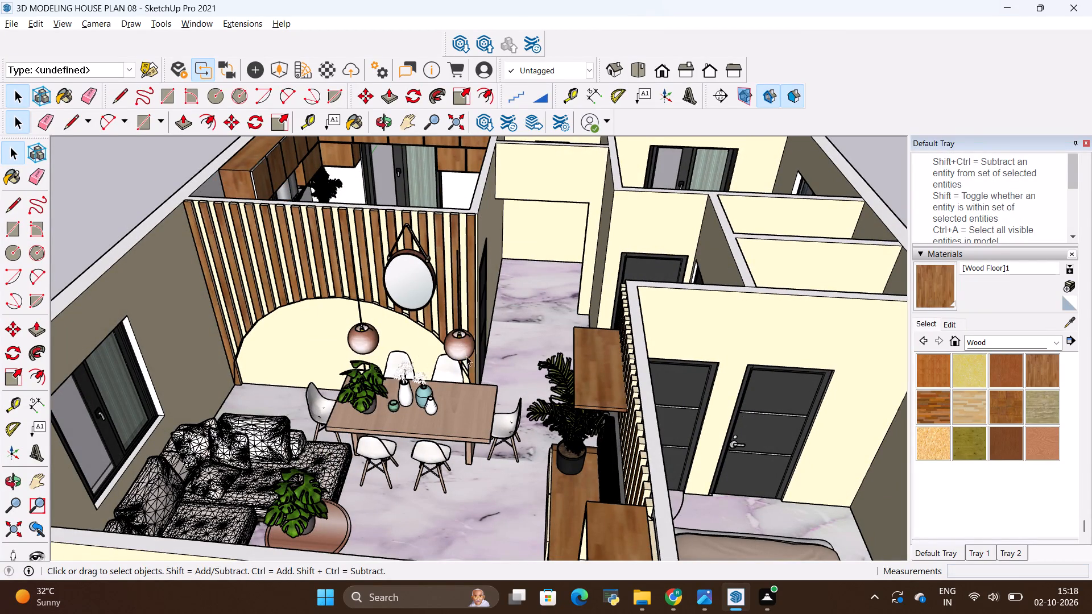
{"action": "scroll", "coordinate": [312, 358], "scroll_direction": "down", "scroll_amount": 2}
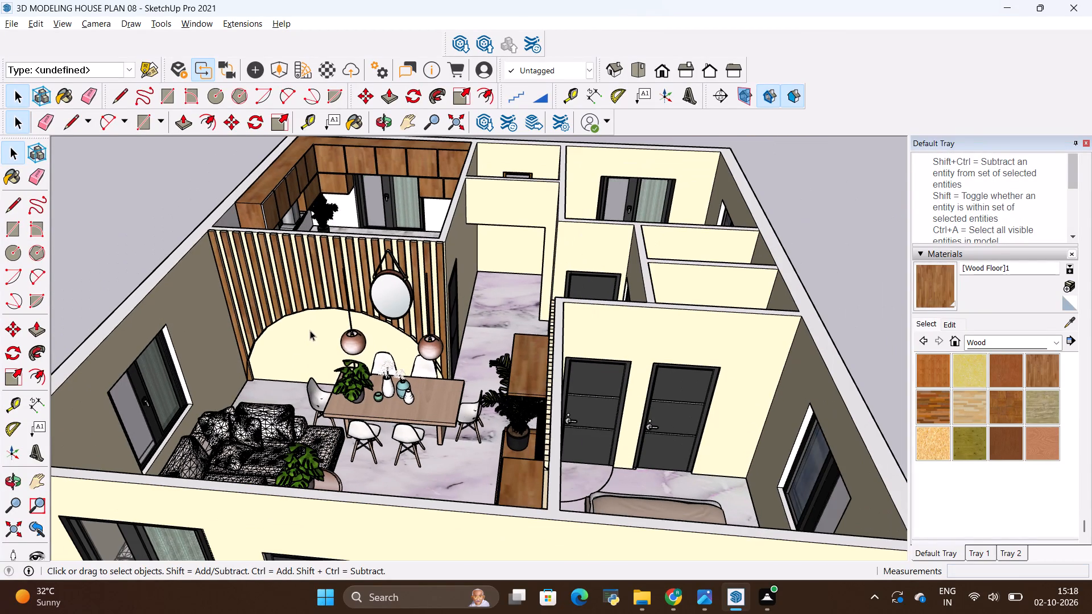
{"action": "scroll", "coordinate": [312, 331], "scroll_direction": "up", "scroll_amount": 4}
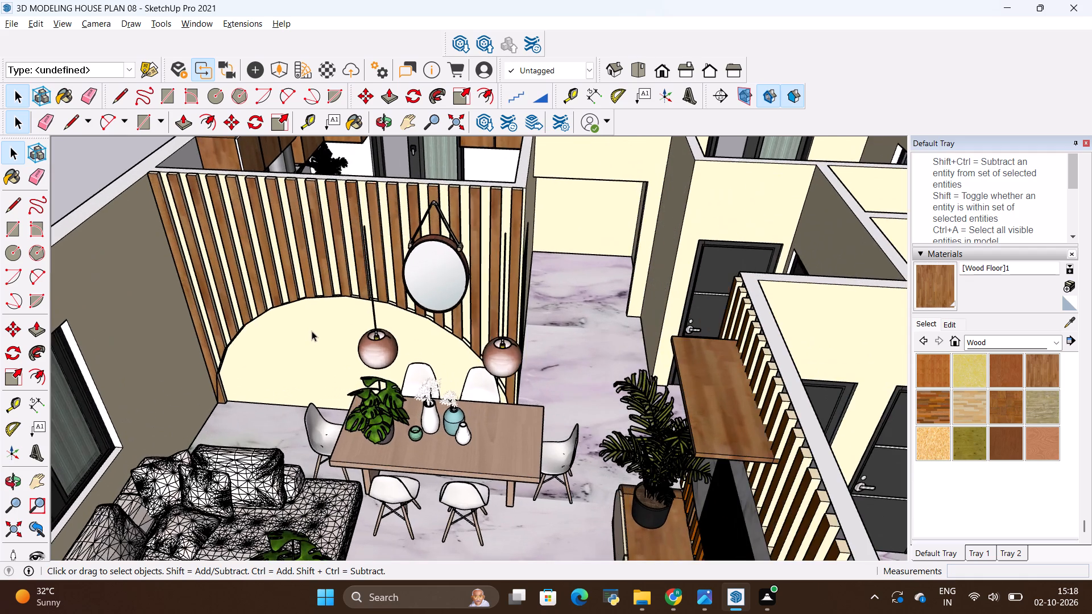
{"action": "scroll", "coordinate": [312, 331], "scroll_direction": "down", "scroll_amount": 14}
{"action": "middle_click_drag", "start_coordinate": [285, 392], "coordinate": [651, 425]}
{"action": "scroll", "coordinate": [667, 395], "scroll_direction": "up", "scroll_amount": 9}
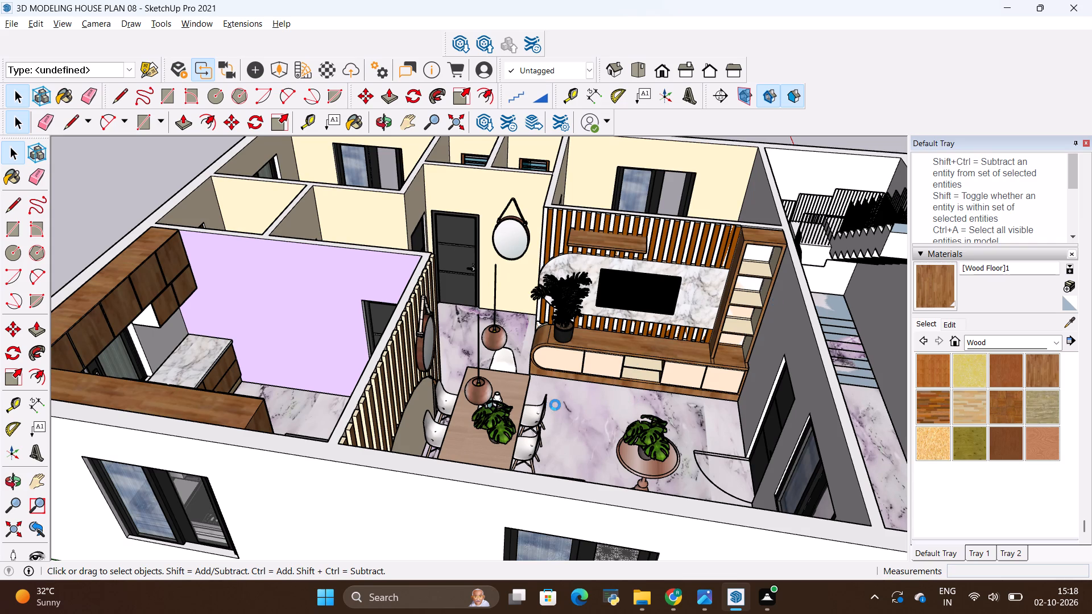
{"action": "scroll", "coordinate": [551, 408], "scroll_direction": "down", "scroll_amount": 10}
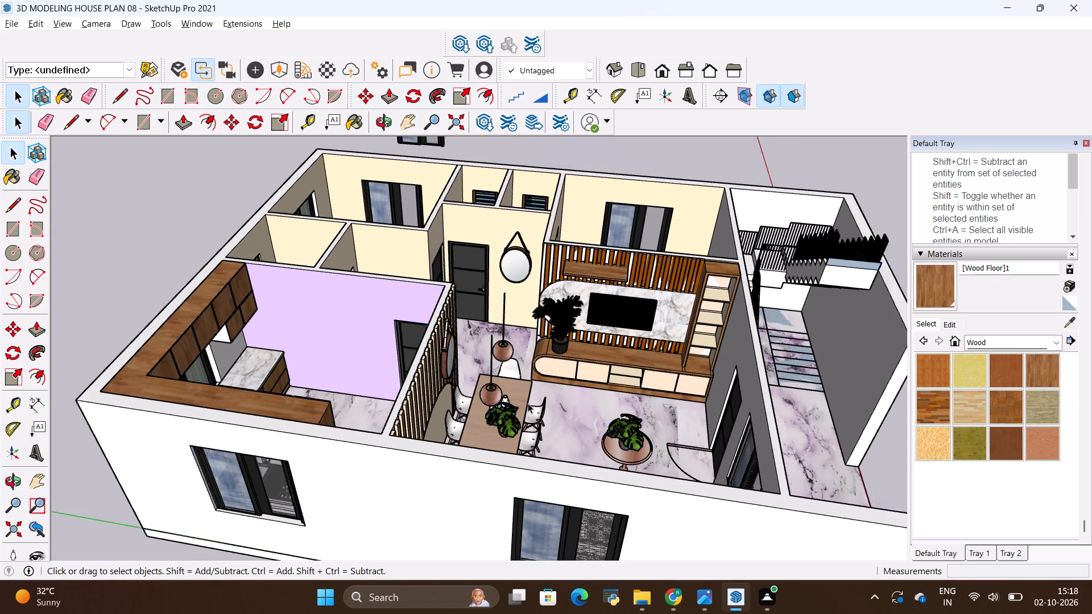
{"action": "scroll", "coordinate": [534, 395], "scroll_direction": "down", "scroll_amount": 1}
{"action": "middle_click_drag", "start_coordinate": [591, 317], "coordinate": [287, 401]}
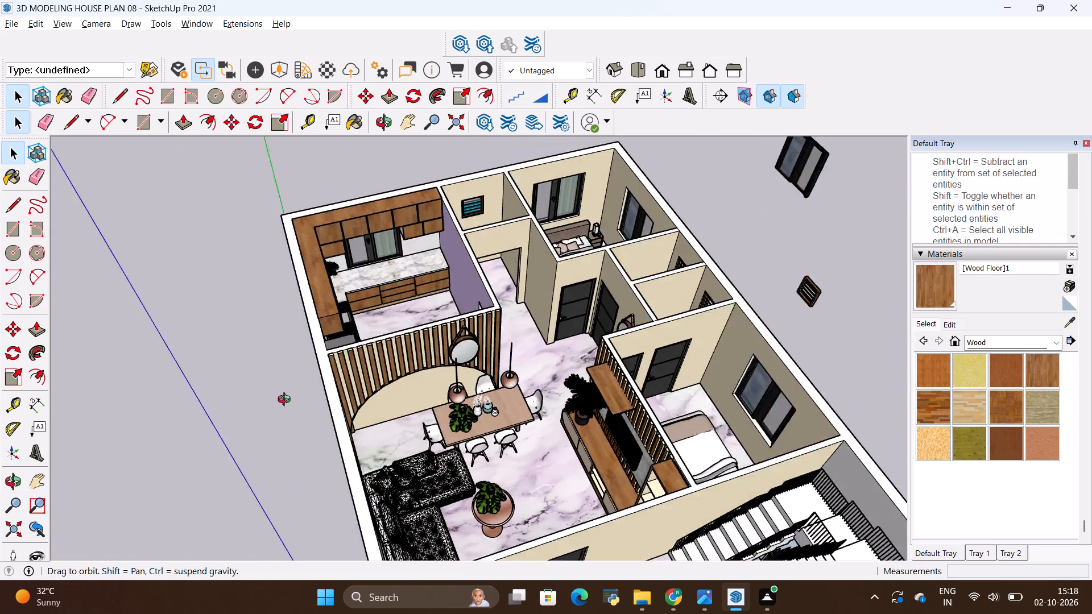
{"action": "middle_click_drag", "start_coordinate": [287, 401], "coordinate": [266, 400]}
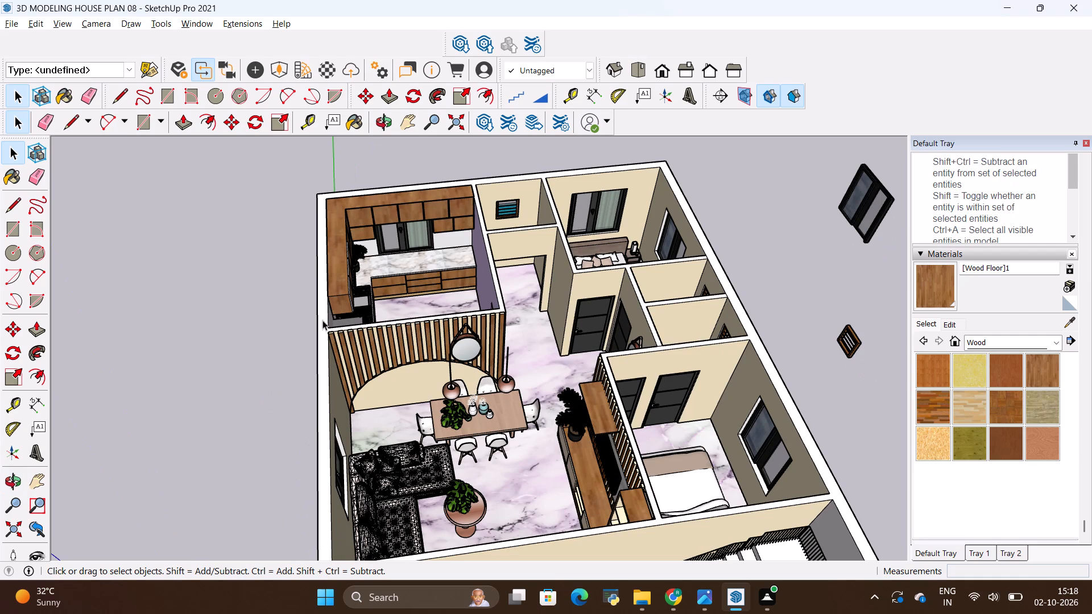
{"action": "scroll", "coordinate": [529, 234], "scroll_direction": "up", "scroll_amount": 10}
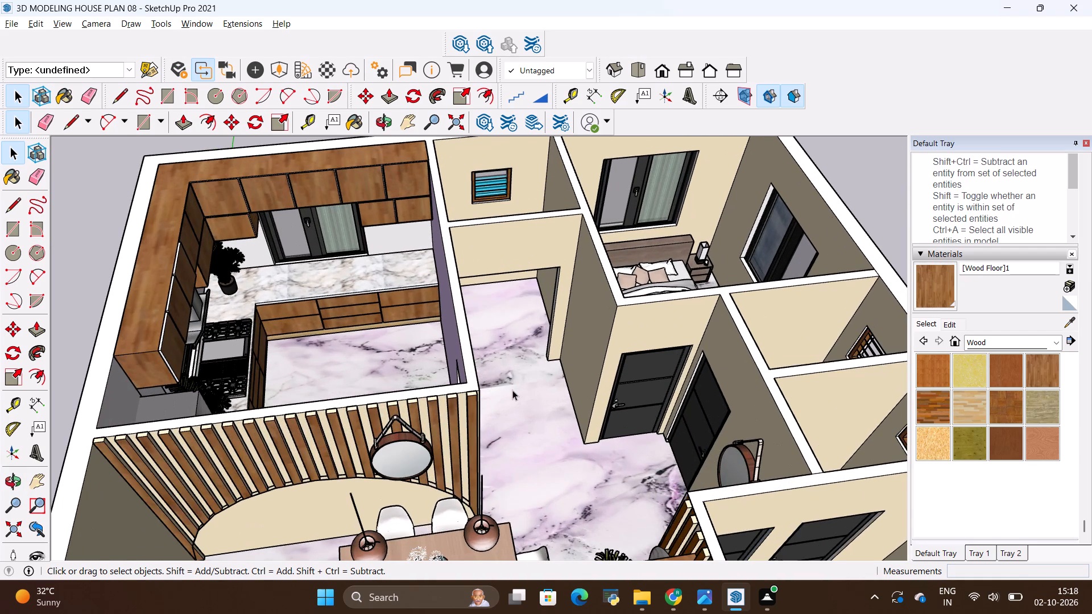
{"action": "middle_click_drag", "start_coordinate": [512, 392], "coordinate": [483, 345]}
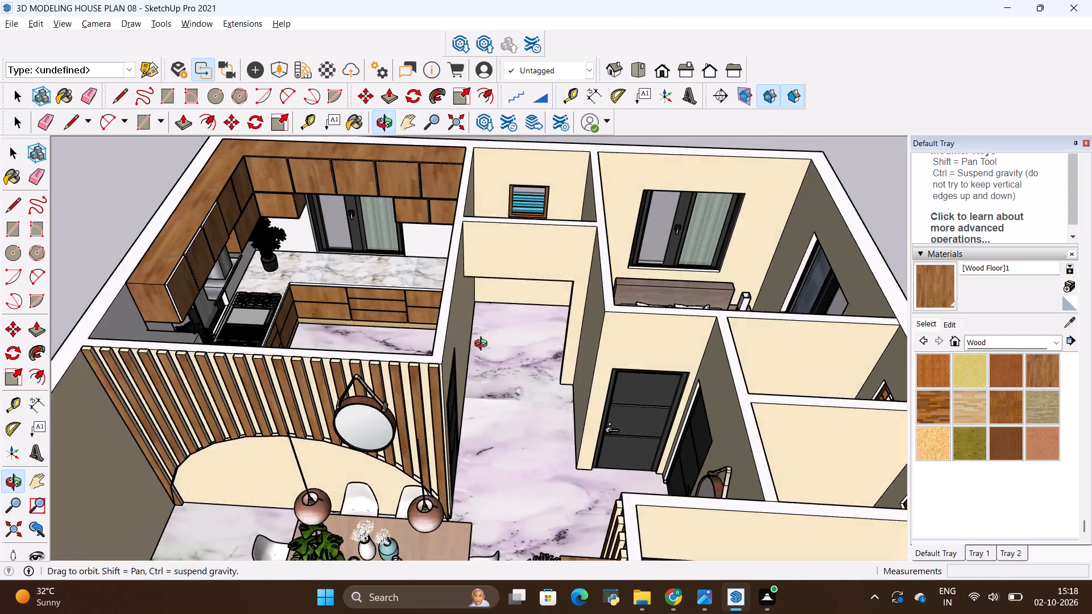
{"action": "middle_click_drag", "start_coordinate": [483, 345], "coordinate": [524, 334]}
{"action": "scroll", "coordinate": [515, 342], "scroll_direction": "down", "scroll_amount": 7}
{"action": "scroll", "coordinate": [480, 417], "scroll_direction": "down", "scroll_amount": 5}
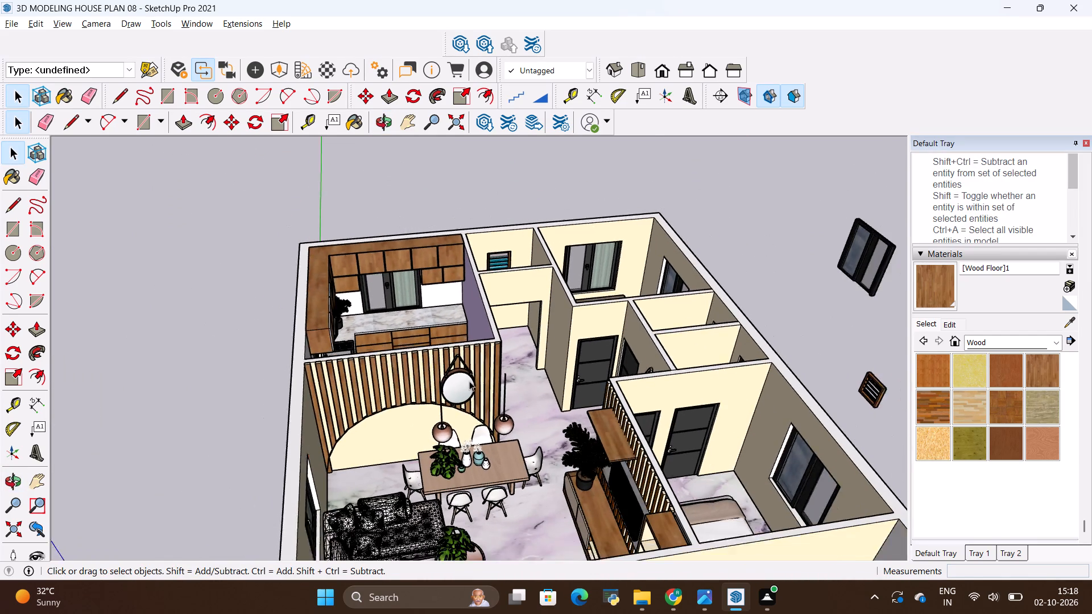
{"action": "scroll", "coordinate": [468, 349], "scroll_direction": "down", "scroll_amount": 9}
{"action": "scroll", "coordinate": [489, 307], "scroll_direction": "down", "scroll_amount": 4}
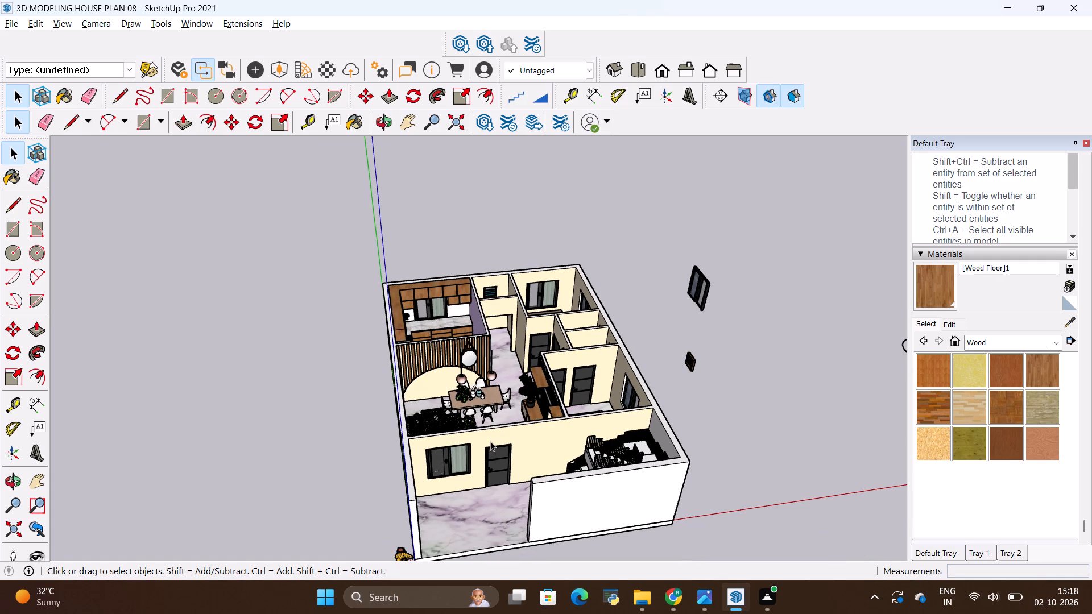
Draw a rectangle about 18' 3/4" by 16' 5 1/2" over the living-dining room at wall-top level, between its opposite inner corners.
{"action": "middle_click_drag", "start_coordinate": [516, 441], "coordinate": [487, 513]}
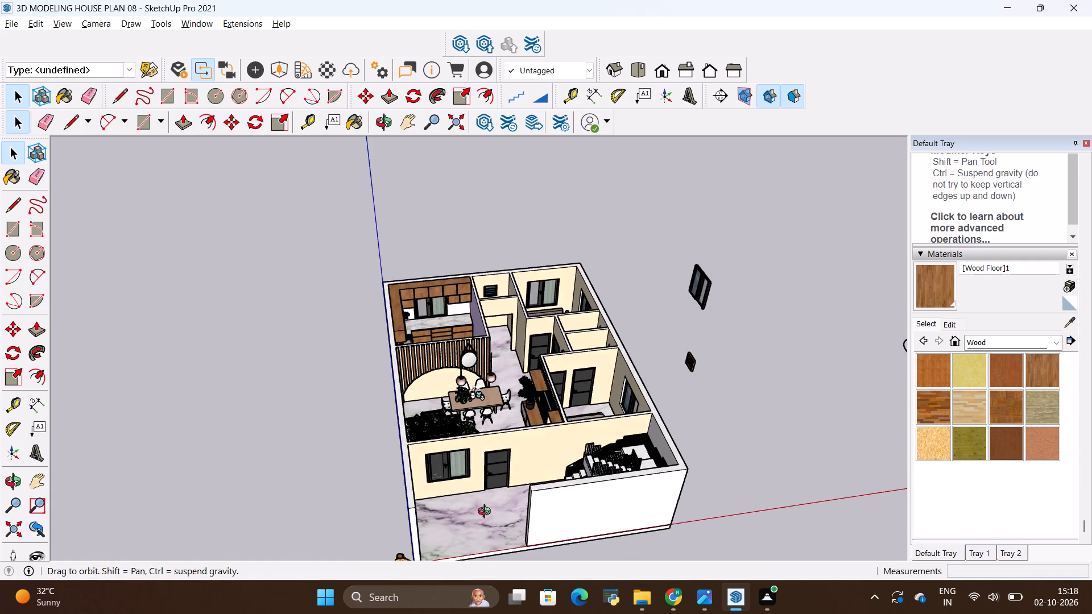
{"action": "middle_click_drag", "start_coordinate": [487, 513], "coordinate": [467, 539]}
{"action": "scroll", "coordinate": [546, 485], "scroll_direction": "up", "scroll_amount": 11}
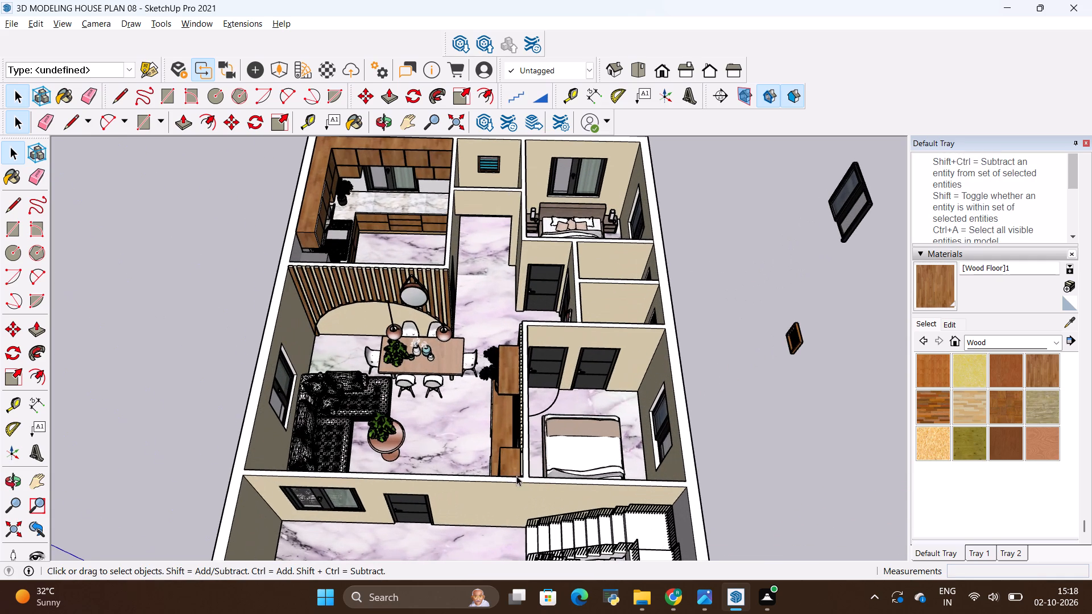
{"action": "key", "text": "r"}
{"action": "scroll", "coordinate": [510, 458], "scroll_direction": "up", "scroll_amount": 11}
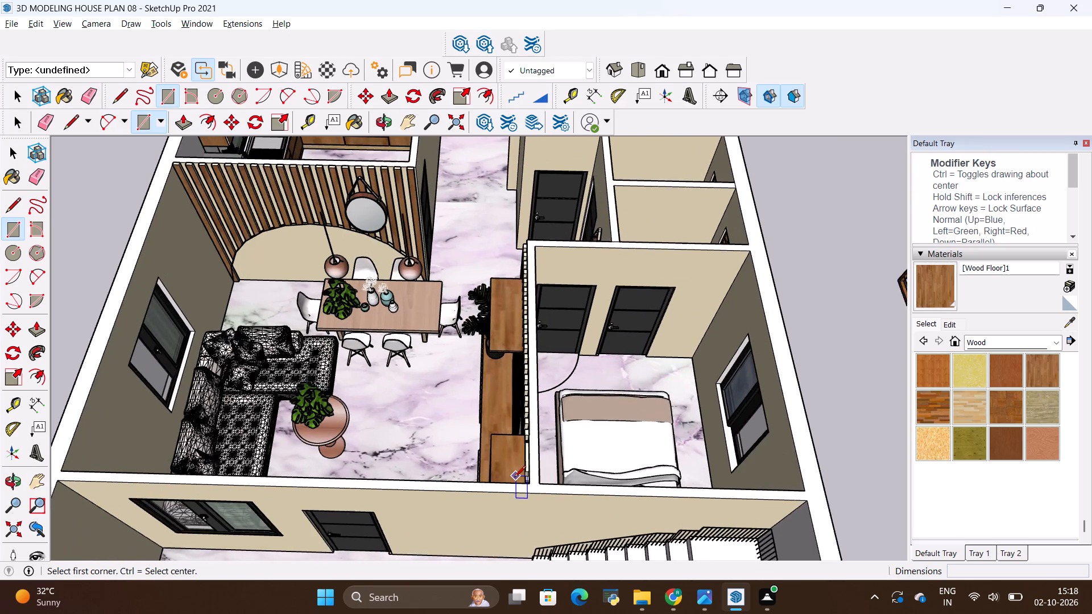
{"action": "scroll", "coordinate": [515, 477], "scroll_direction": "up", "scroll_amount": 2}
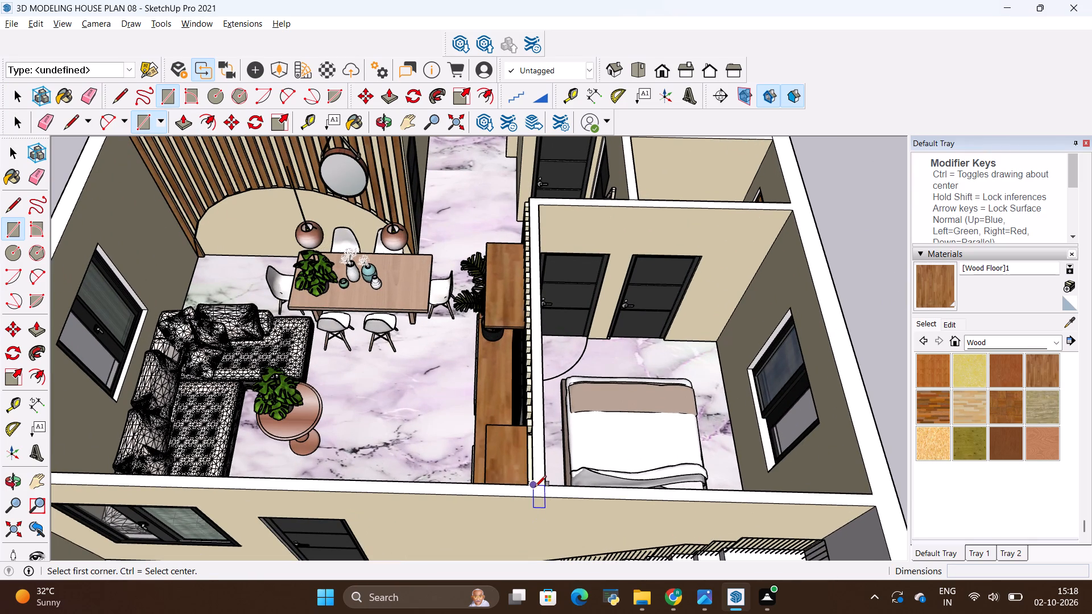
{"action": "left_click", "coordinate": [535, 487]}
{"action": "scroll", "coordinate": [379, 459], "scroll_direction": "down", "scroll_amount": 4}
{"action": "scroll", "coordinate": [486, 477], "scroll_direction": "down", "scroll_amount": 4}
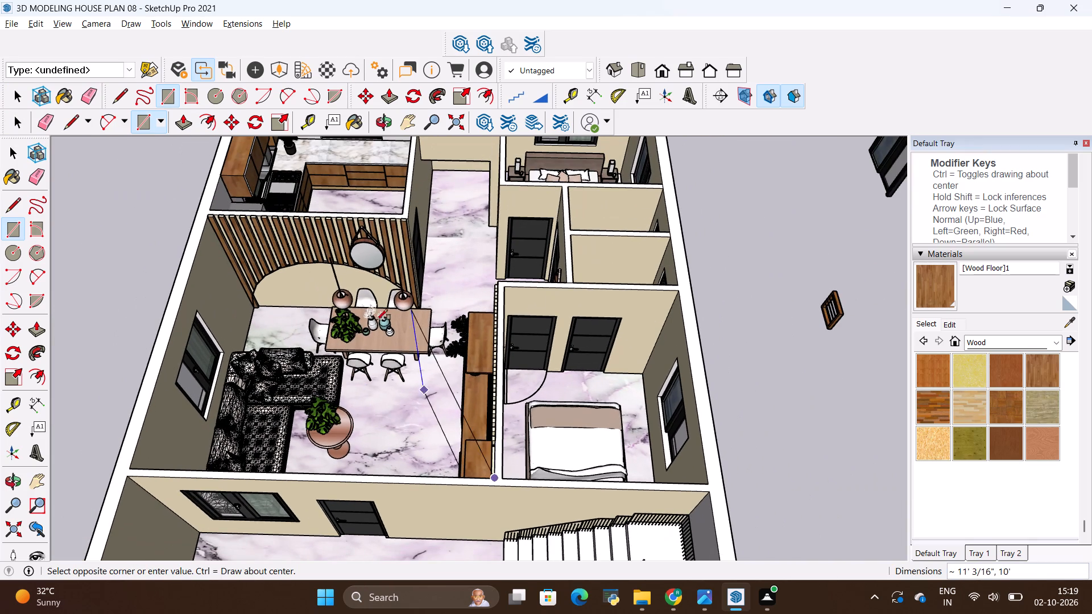
{"action": "scroll", "coordinate": [206, 210], "scroll_direction": "up", "scroll_amount": 2}
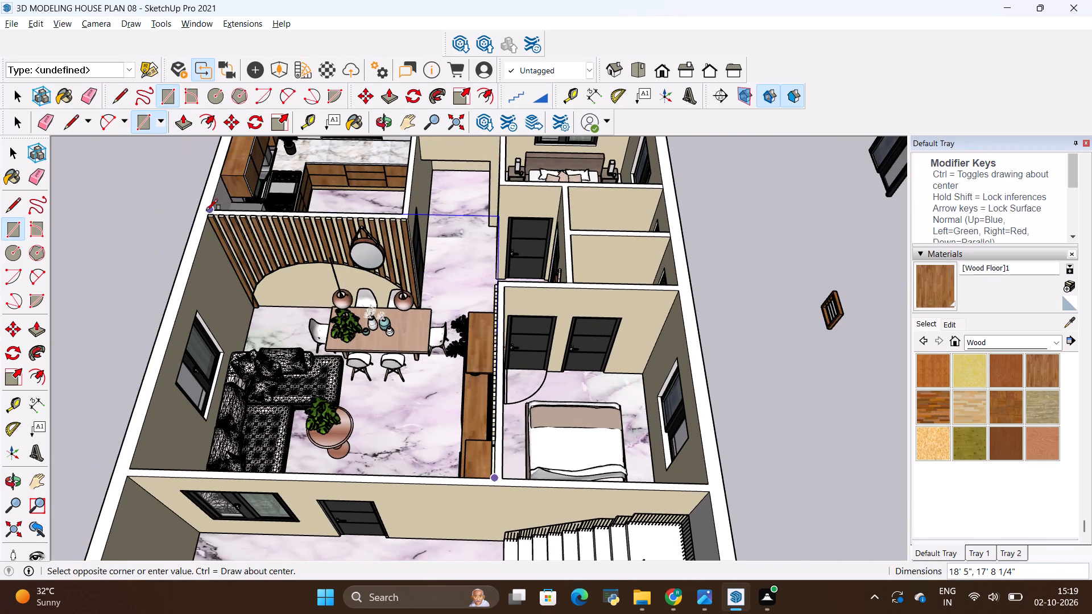
{"action": "scroll", "coordinate": [206, 210], "scroll_direction": "up", "scroll_amount": 14}
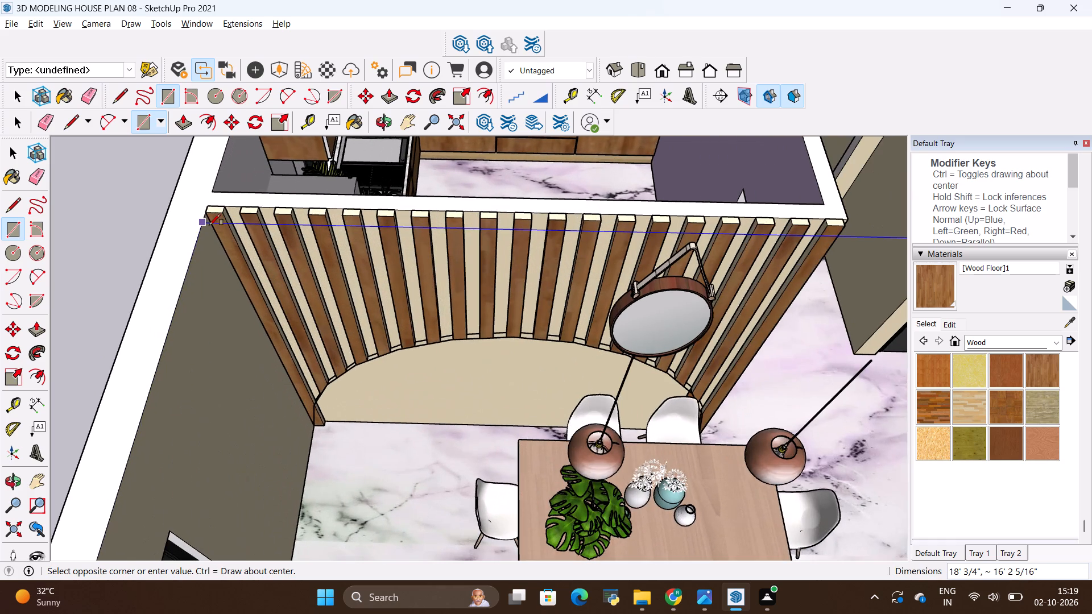
{"action": "scroll", "coordinate": [210, 208], "scroll_direction": "up", "scroll_amount": 2}
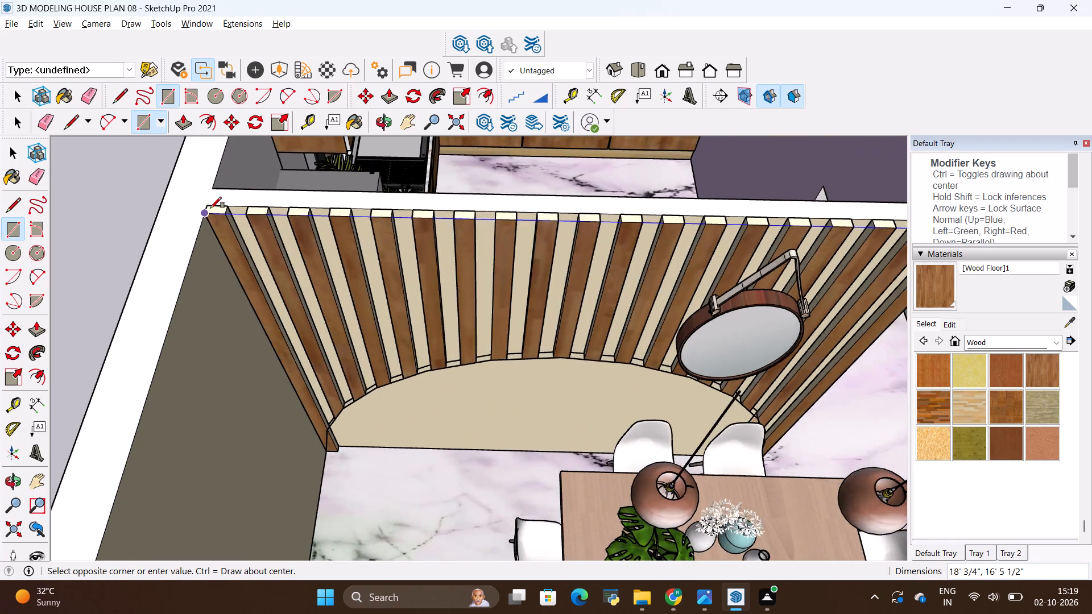
{"action": "scroll", "coordinate": [210, 208], "scroll_direction": "up", "scroll_amount": 3}
{"action": "left_click", "coordinate": [210, 204]}
Move the ceiling rectangle with its edges off the living-dining room to the open space beside the house.
{"action": "scroll", "coordinate": [166, 256], "scroll_direction": "down", "scroll_amount": 5}
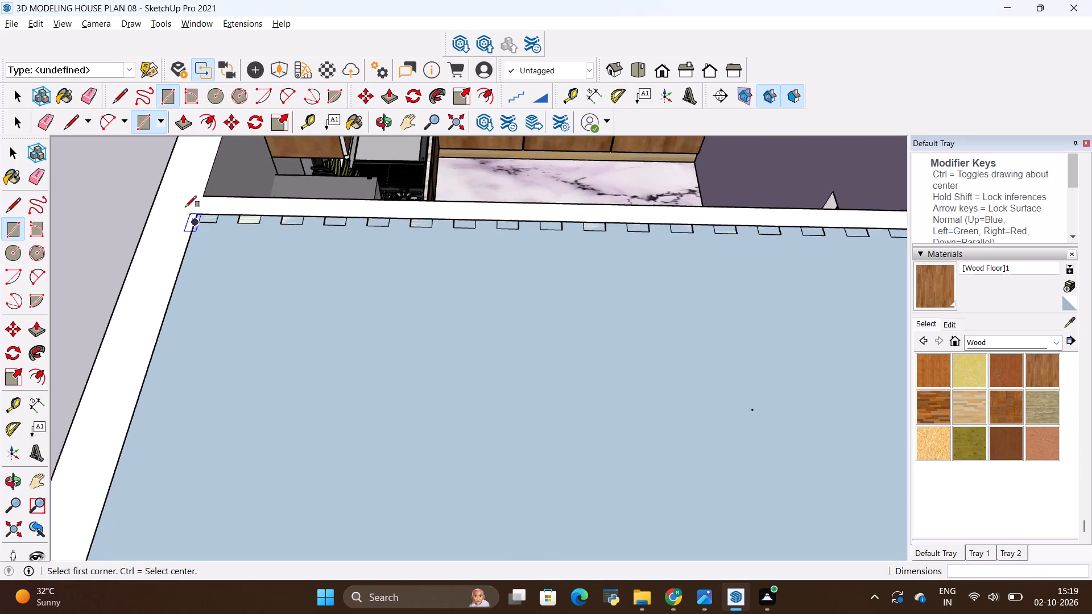
{"action": "scroll", "coordinate": [185, 207], "scroll_direction": "down", "scroll_amount": 6}
{"action": "key", "text": "space"}
{"action": "triple_click", "coordinate": [252, 304]}
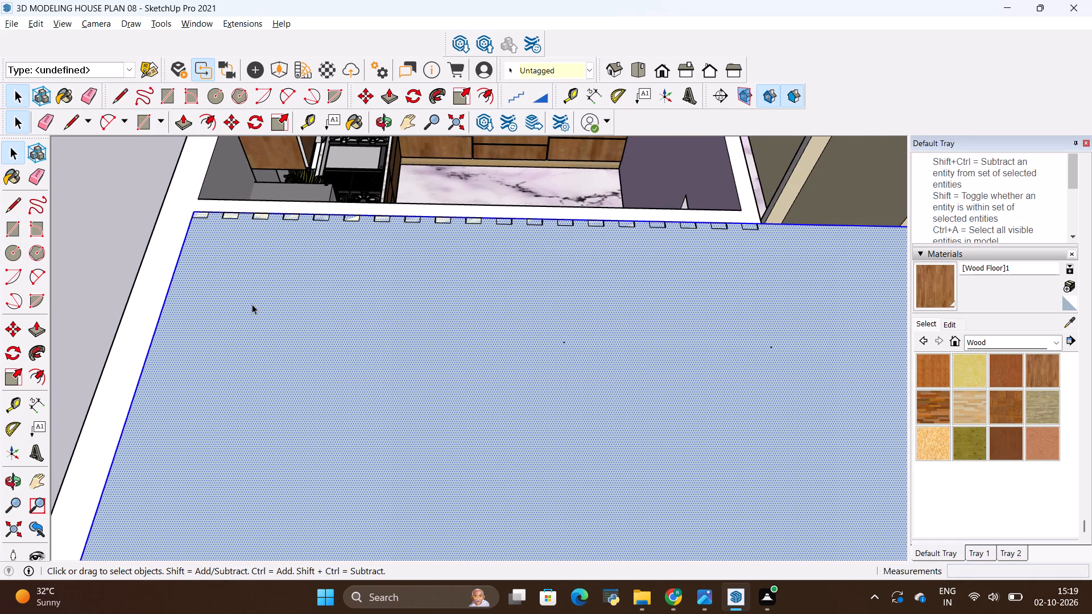
{"action": "scroll", "coordinate": [251, 301], "scroll_direction": "down", "scroll_amount": 20}
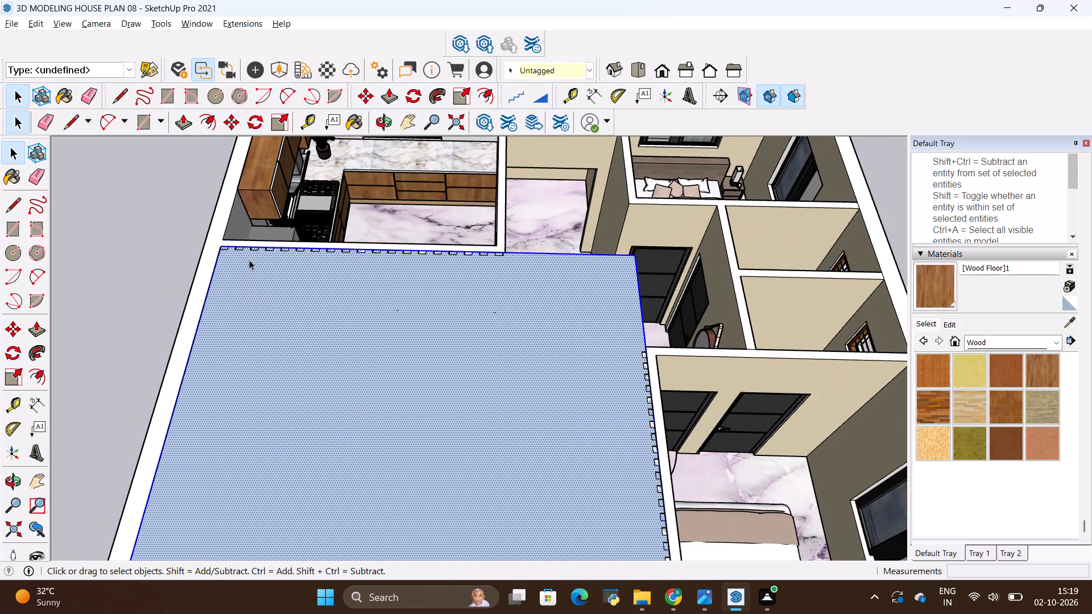
{"action": "scroll", "coordinate": [250, 258], "scroll_direction": "down", "scroll_amount": 13}
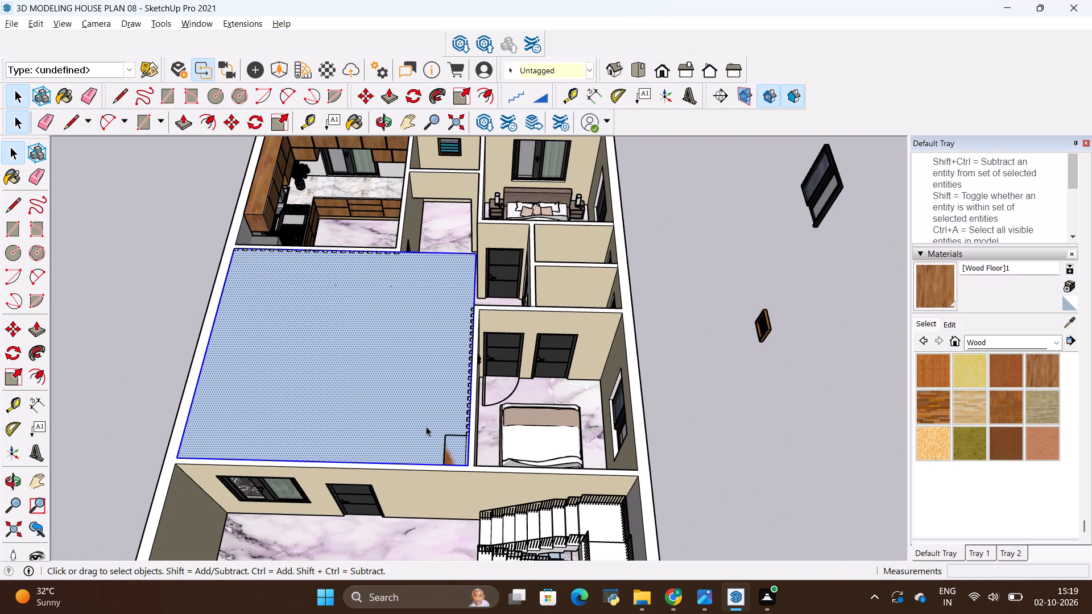
{"action": "key", "text": "m"}
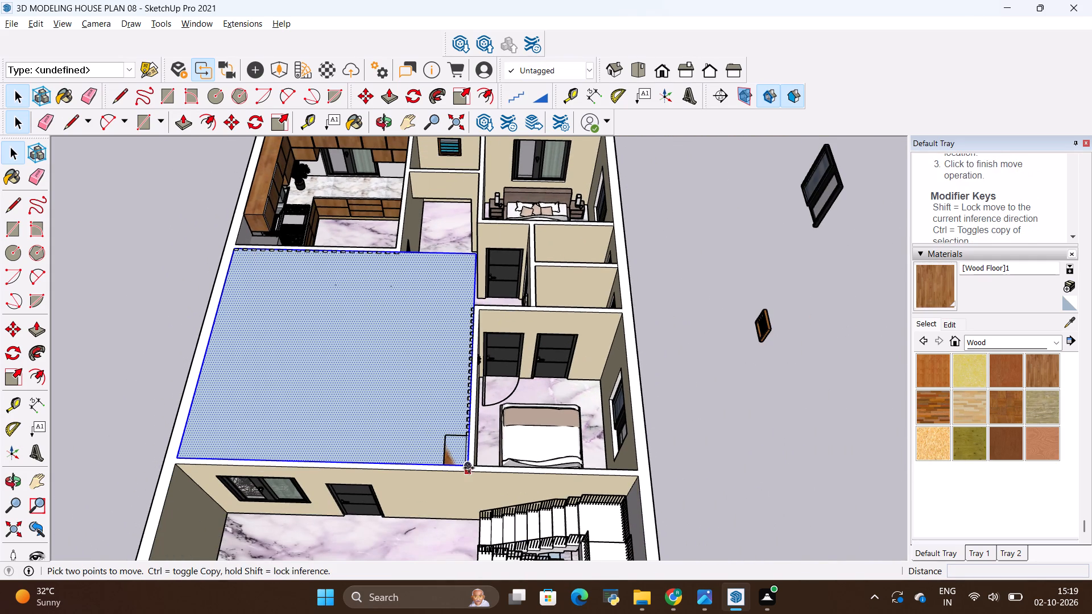
{"action": "left_click", "coordinate": [466, 464]}
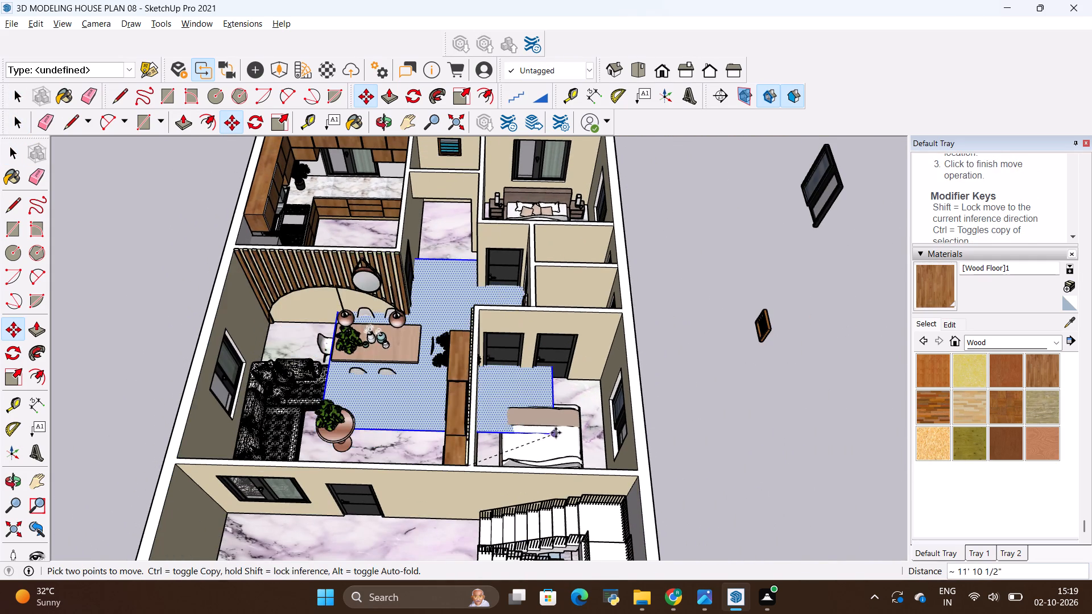
{"action": "scroll", "coordinate": [536, 420], "scroll_direction": "down", "scroll_amount": 6}
{"action": "scroll", "coordinate": [309, 374], "scroll_direction": "down", "scroll_amount": 5}
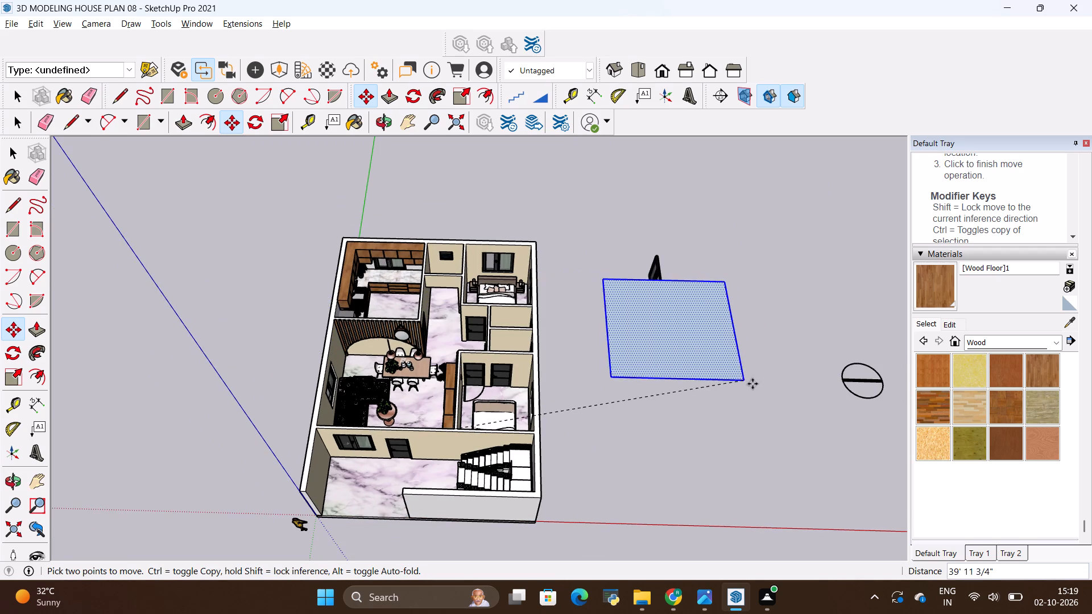
{"action": "middle_click_drag", "start_coordinate": [763, 455], "coordinate": [668, 258]}
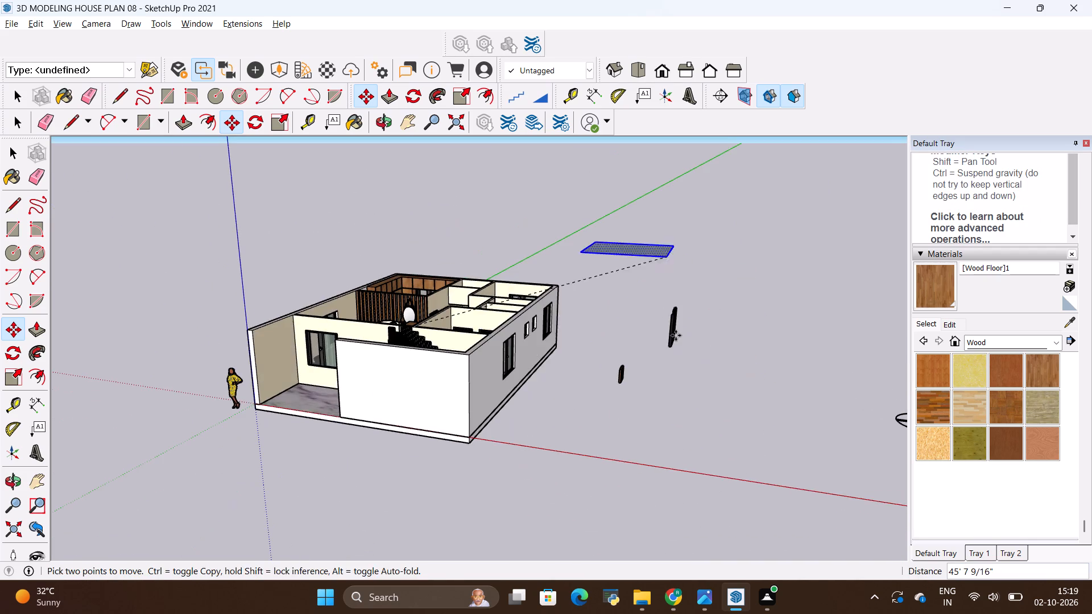
{"action": "middle_click_drag", "start_coordinate": [698, 406], "coordinate": [691, 213]}
{"action": "middle_click_drag", "start_coordinate": [692, 221], "coordinate": [717, 301]}
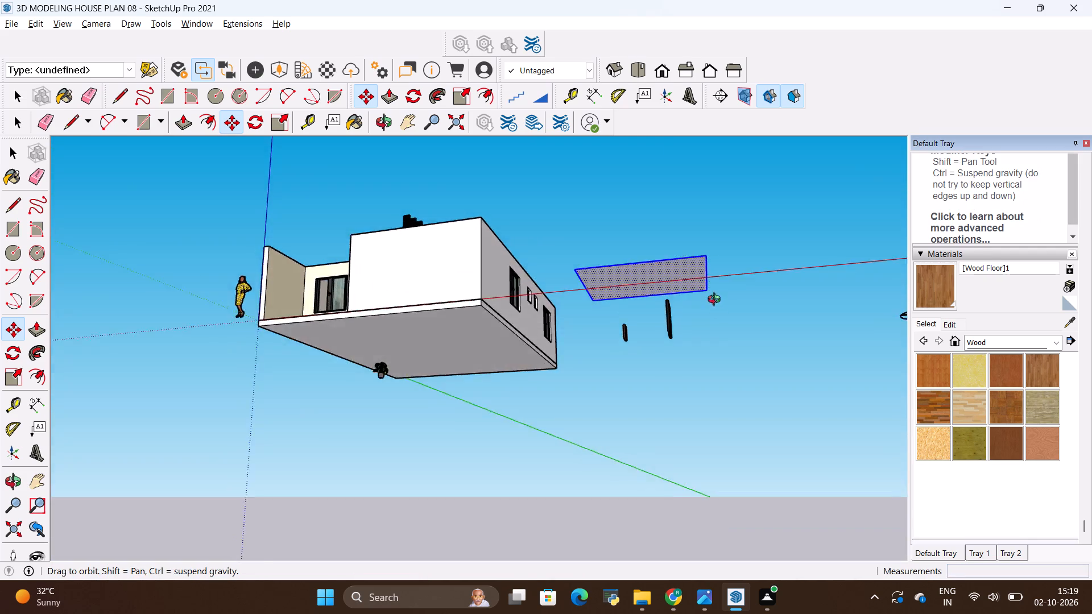
{"action": "middle_click_drag", "start_coordinate": [717, 301], "coordinate": [732, 346]}
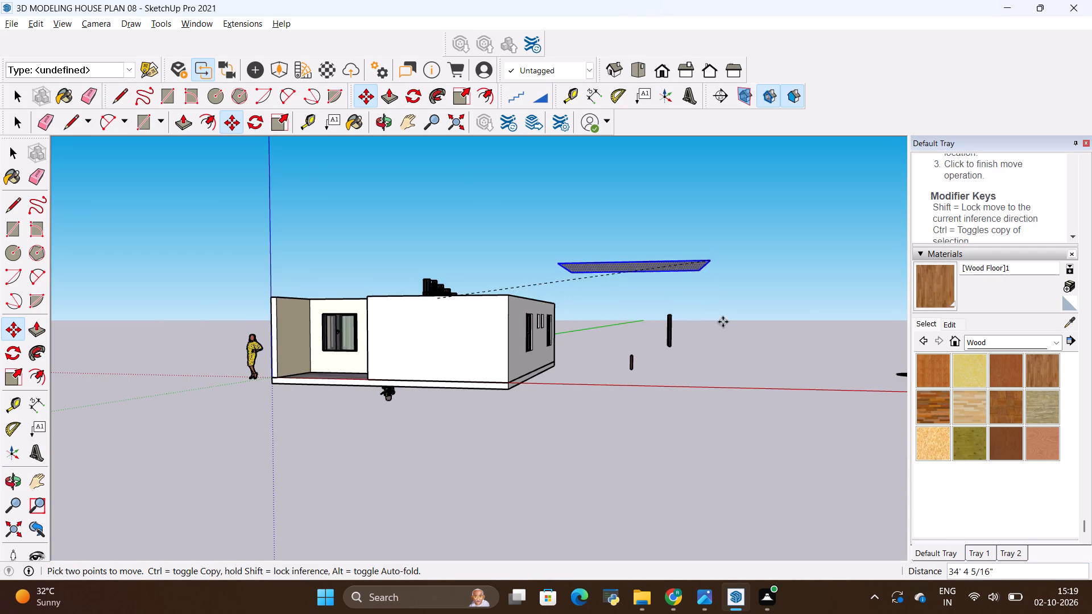
{"action": "left_click", "coordinate": [767, 362]}
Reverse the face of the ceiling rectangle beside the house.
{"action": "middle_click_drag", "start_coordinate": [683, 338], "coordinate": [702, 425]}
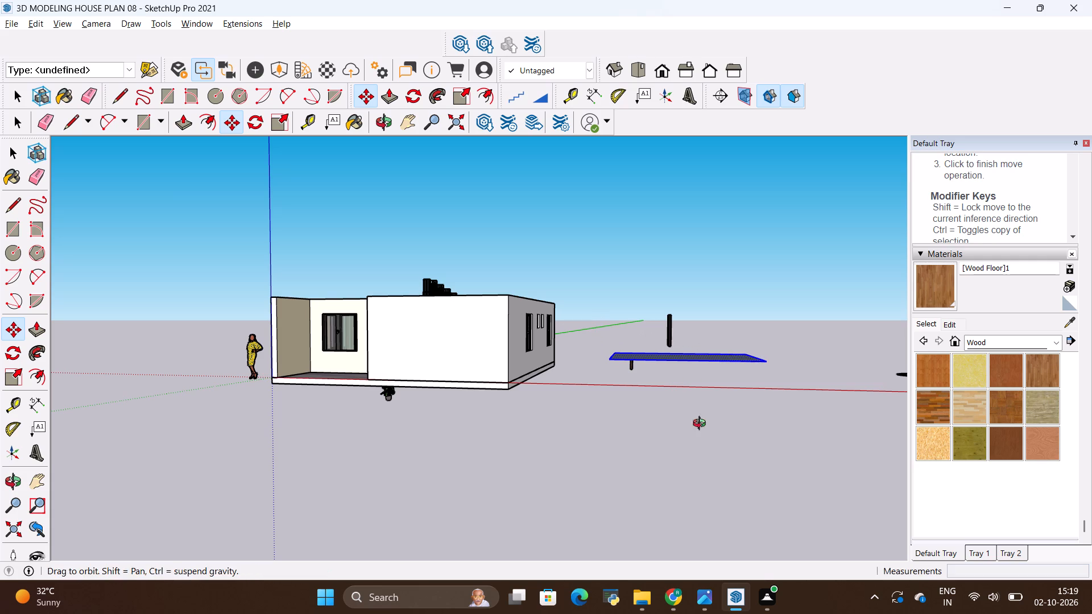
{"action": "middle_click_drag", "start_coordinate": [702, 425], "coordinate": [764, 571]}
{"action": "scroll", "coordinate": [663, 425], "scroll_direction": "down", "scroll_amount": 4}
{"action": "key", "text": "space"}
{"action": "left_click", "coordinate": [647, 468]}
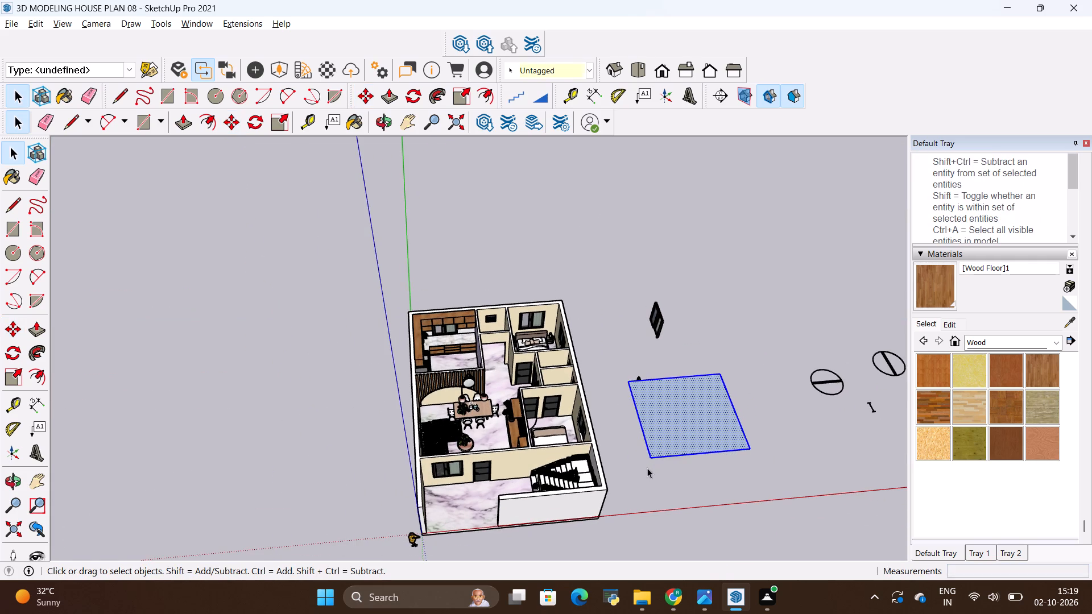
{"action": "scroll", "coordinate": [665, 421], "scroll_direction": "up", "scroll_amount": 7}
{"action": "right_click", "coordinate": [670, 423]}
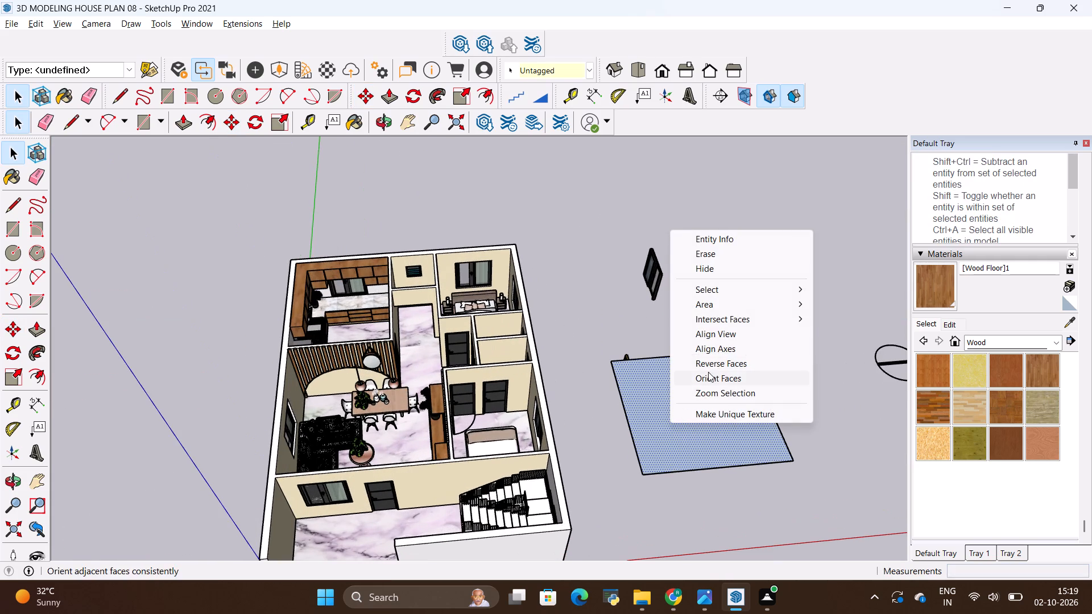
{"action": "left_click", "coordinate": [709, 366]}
Move the ceiling rectangle with its edges about 14' 11" to raise it above house height beside the building.
{"action": "scroll", "coordinate": [696, 429], "scroll_direction": "up", "scroll_amount": 4}
{"action": "scroll", "coordinate": [619, 380], "scroll_direction": "down", "scroll_amount": 4}
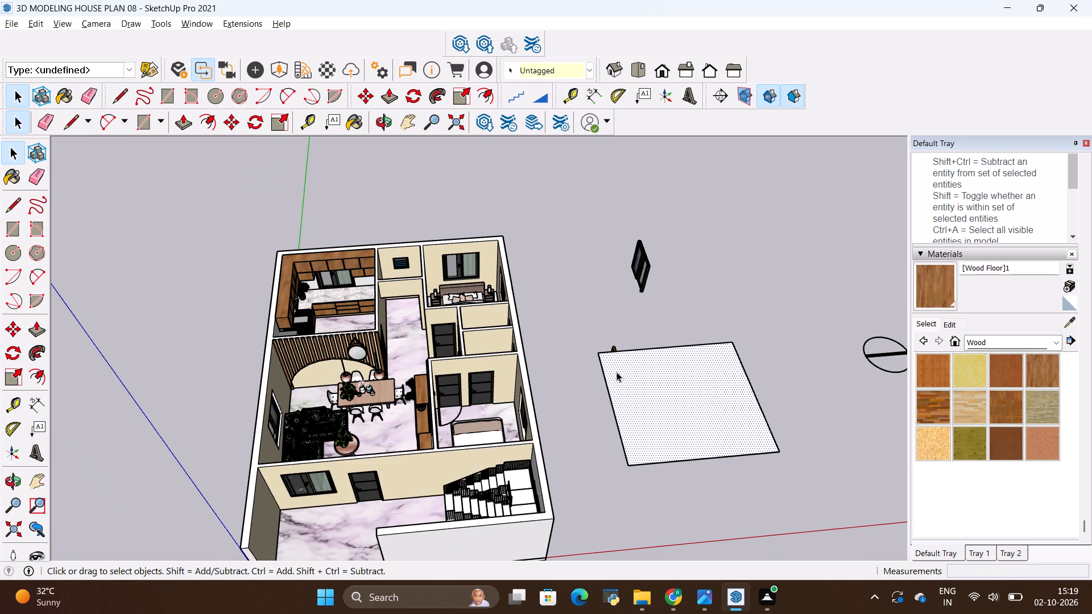
{"action": "middle_click_drag", "start_coordinate": [686, 437], "coordinate": [682, 426]}
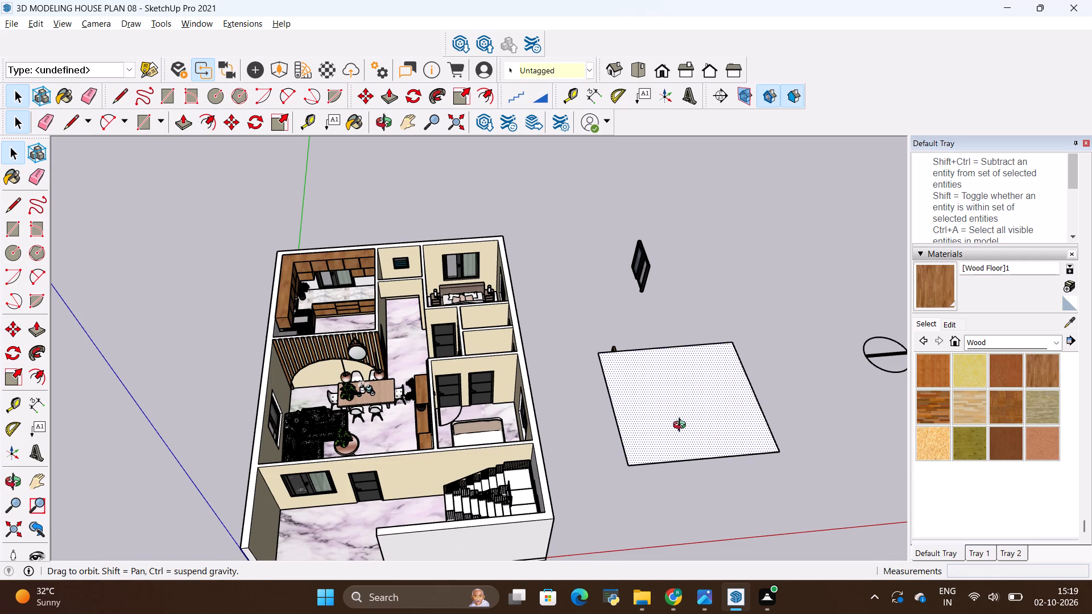
{"action": "middle_click_drag", "start_coordinate": [682, 426], "coordinate": [585, 196]}
{"action": "middle_click_drag", "start_coordinate": [700, 349], "coordinate": [706, 392]}
{"action": "key", "text": "m"}
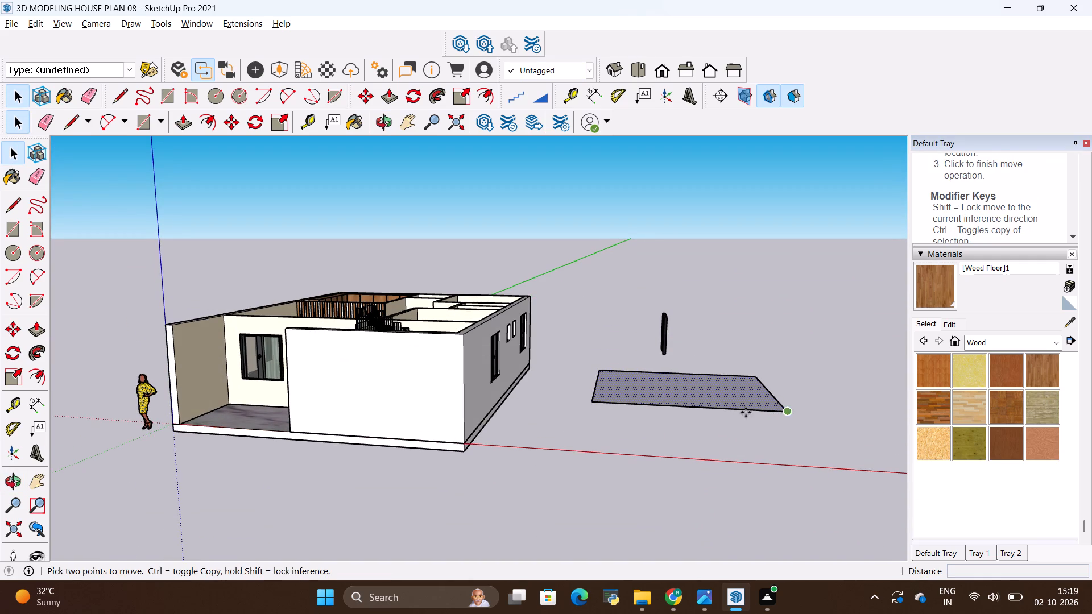
{"action": "key", "text": "space"}
{"action": "left_click", "coordinate": [738, 399]}
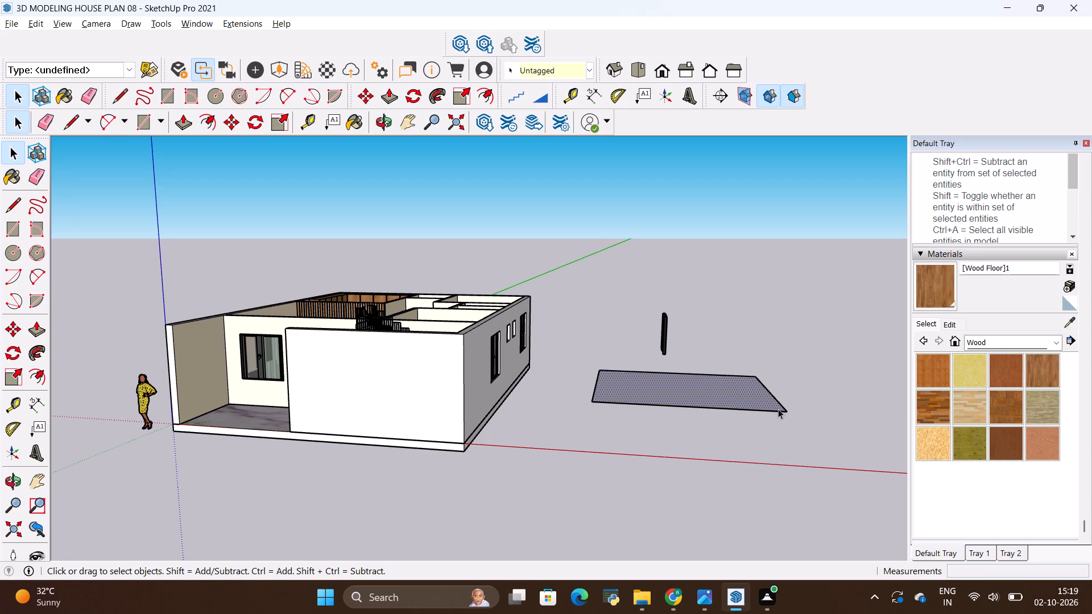
{"action": "left_click", "coordinate": [778, 409]}
{"action": "left_click", "coordinate": [747, 403]}
{"action": "key", "text": "space"}
{"action": "double_click", "coordinate": [717, 395]}
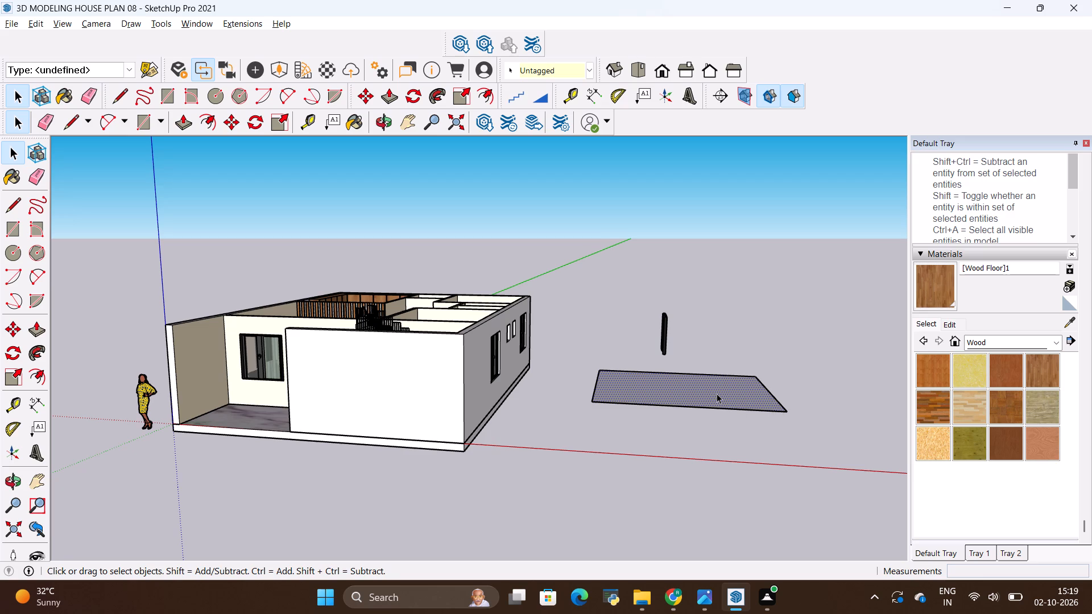
{"action": "left_click", "coordinate": [716, 392]}
{"action": "key", "text": "m"}
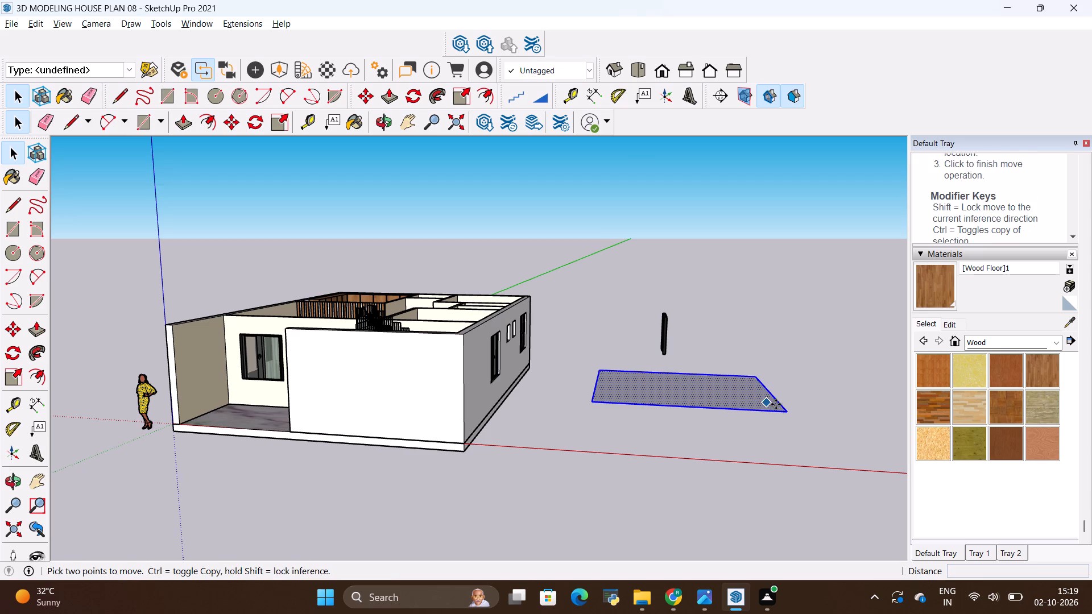
{"action": "left_click", "coordinate": [791, 414]}
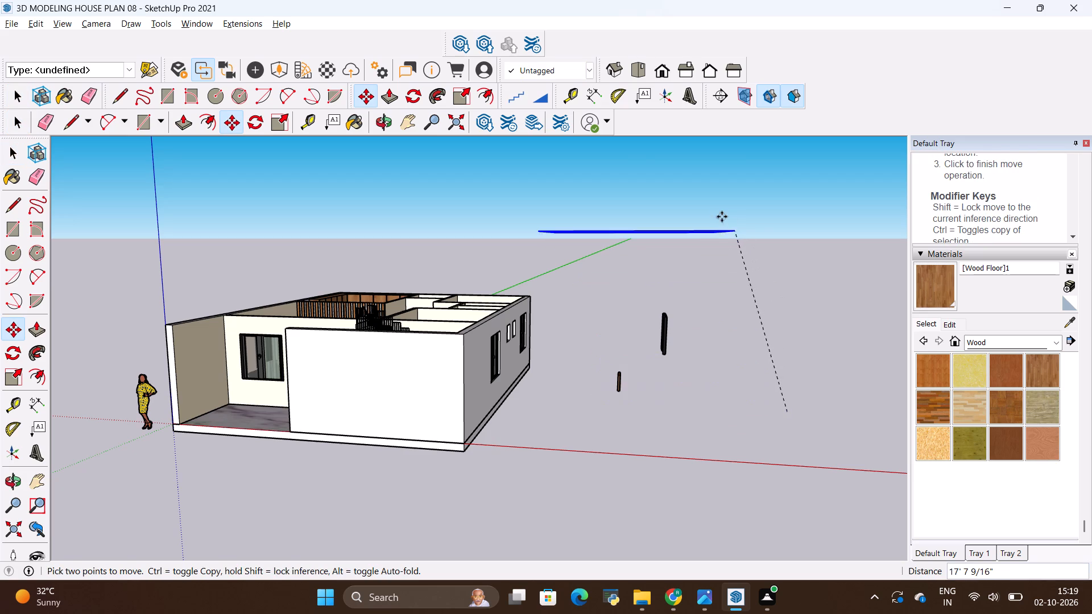
{"action": "left_click", "coordinate": [777, 252]}
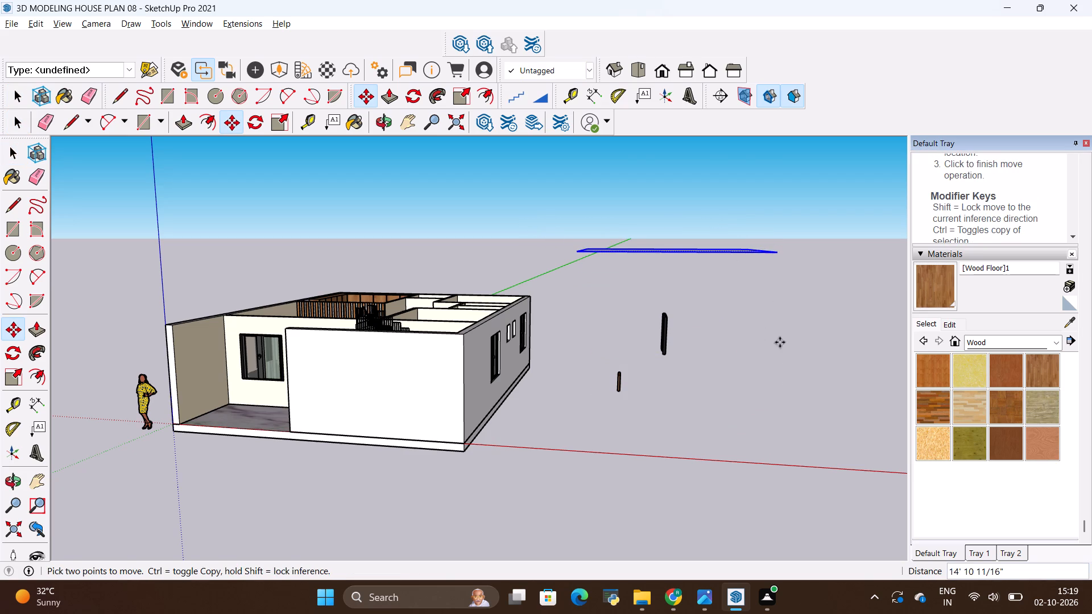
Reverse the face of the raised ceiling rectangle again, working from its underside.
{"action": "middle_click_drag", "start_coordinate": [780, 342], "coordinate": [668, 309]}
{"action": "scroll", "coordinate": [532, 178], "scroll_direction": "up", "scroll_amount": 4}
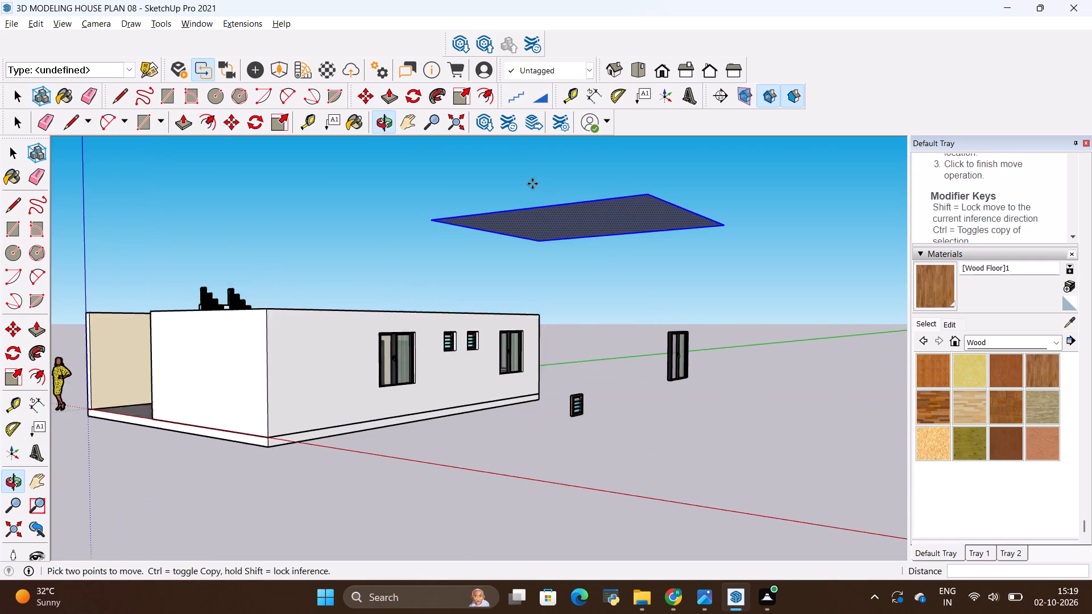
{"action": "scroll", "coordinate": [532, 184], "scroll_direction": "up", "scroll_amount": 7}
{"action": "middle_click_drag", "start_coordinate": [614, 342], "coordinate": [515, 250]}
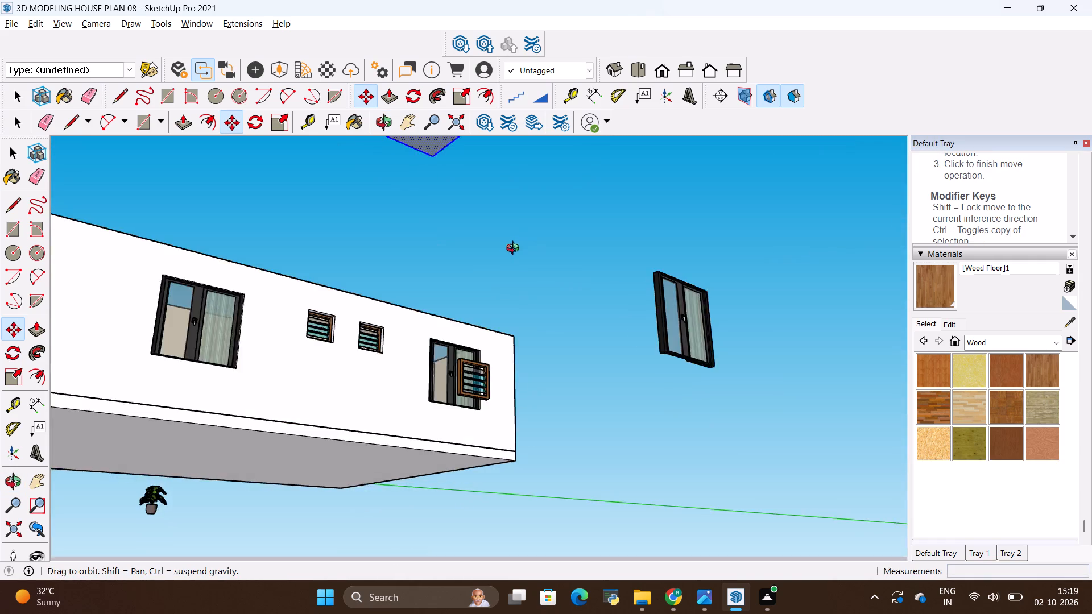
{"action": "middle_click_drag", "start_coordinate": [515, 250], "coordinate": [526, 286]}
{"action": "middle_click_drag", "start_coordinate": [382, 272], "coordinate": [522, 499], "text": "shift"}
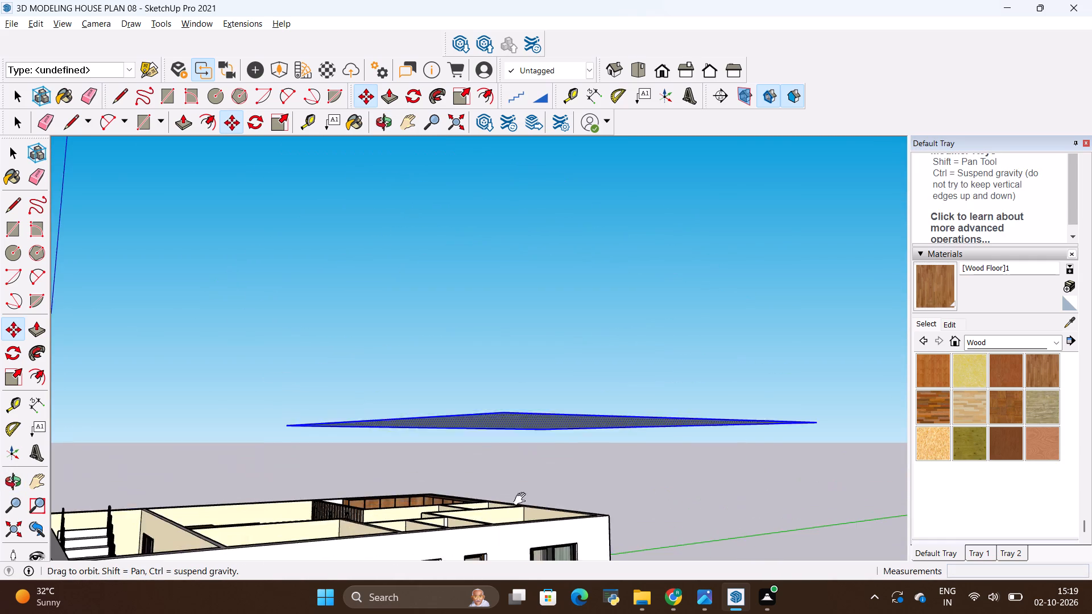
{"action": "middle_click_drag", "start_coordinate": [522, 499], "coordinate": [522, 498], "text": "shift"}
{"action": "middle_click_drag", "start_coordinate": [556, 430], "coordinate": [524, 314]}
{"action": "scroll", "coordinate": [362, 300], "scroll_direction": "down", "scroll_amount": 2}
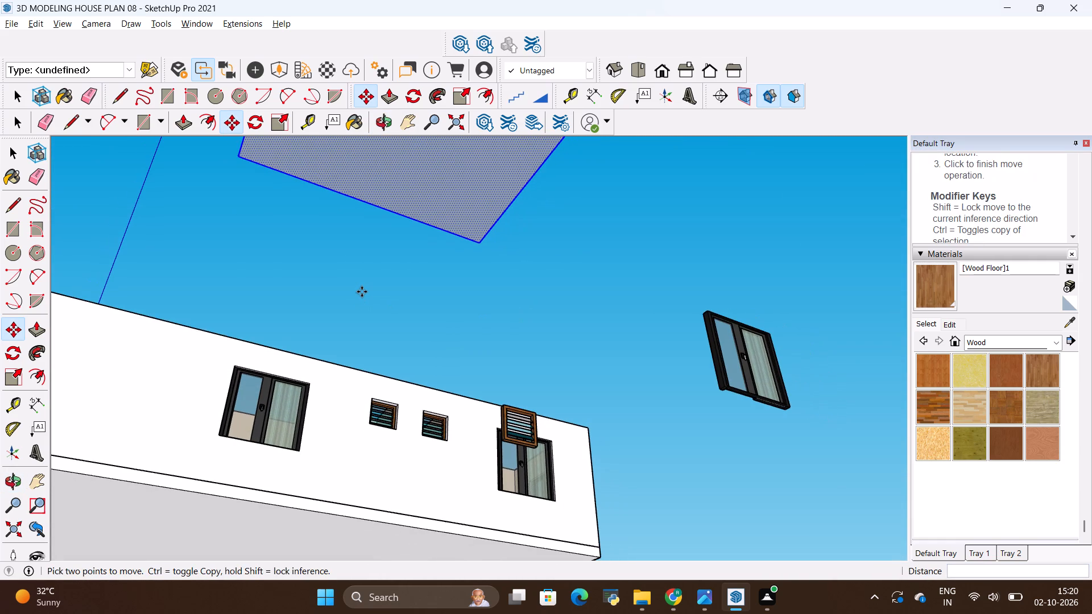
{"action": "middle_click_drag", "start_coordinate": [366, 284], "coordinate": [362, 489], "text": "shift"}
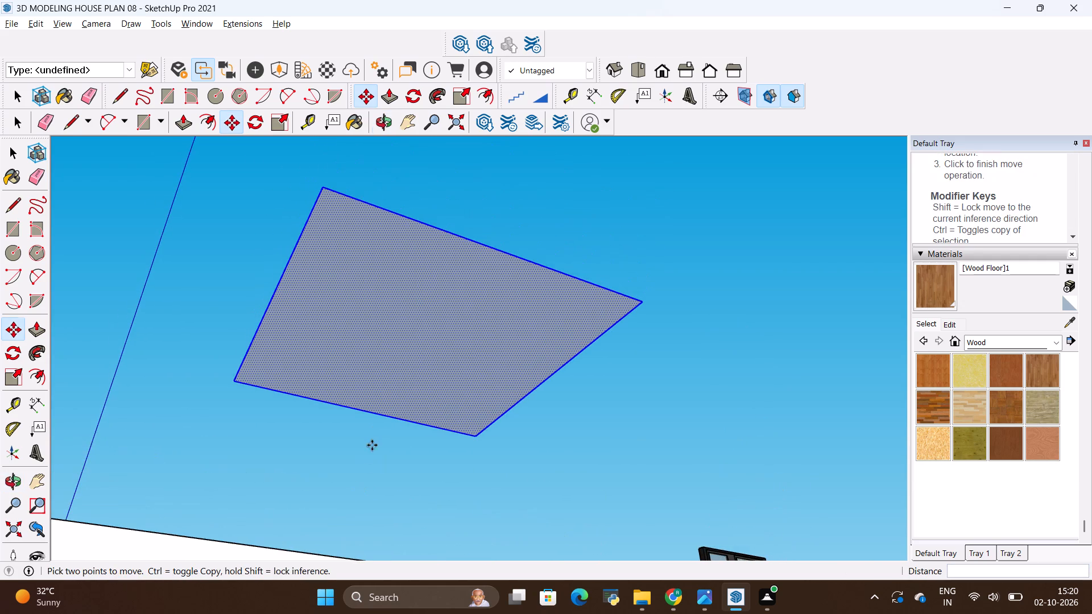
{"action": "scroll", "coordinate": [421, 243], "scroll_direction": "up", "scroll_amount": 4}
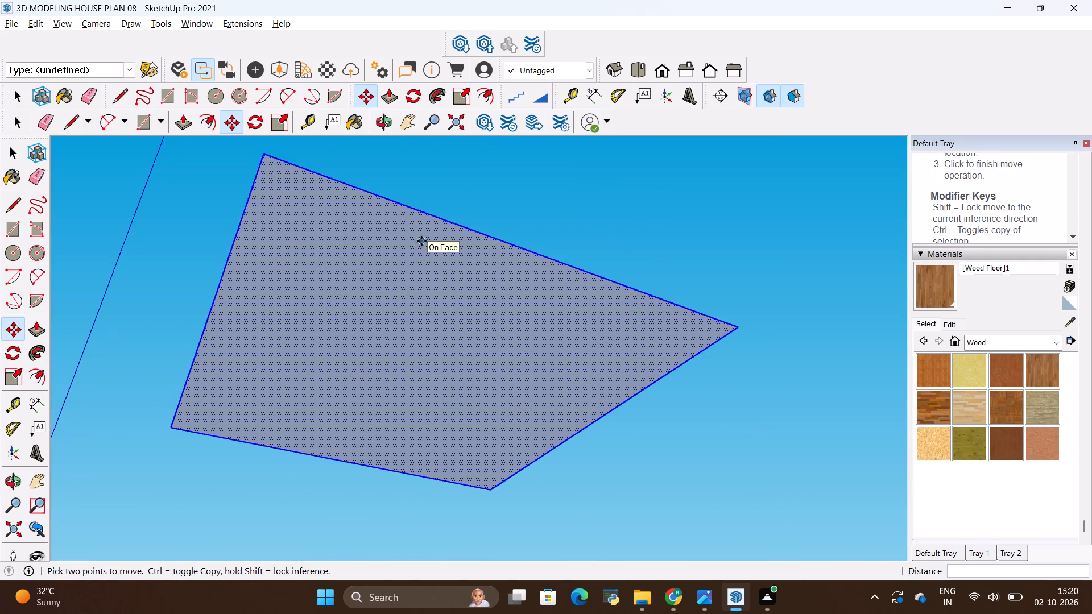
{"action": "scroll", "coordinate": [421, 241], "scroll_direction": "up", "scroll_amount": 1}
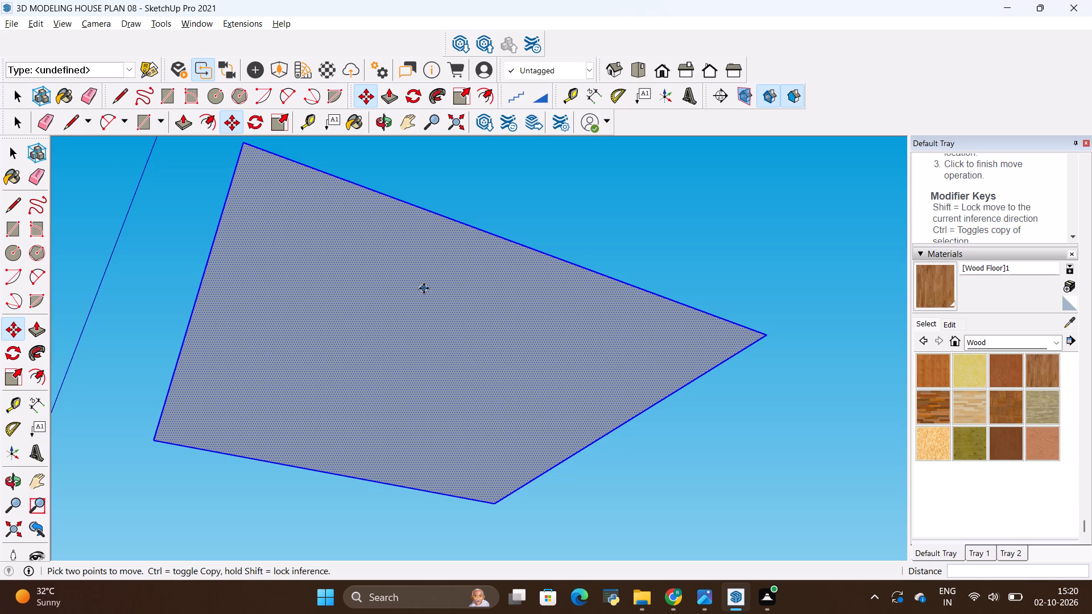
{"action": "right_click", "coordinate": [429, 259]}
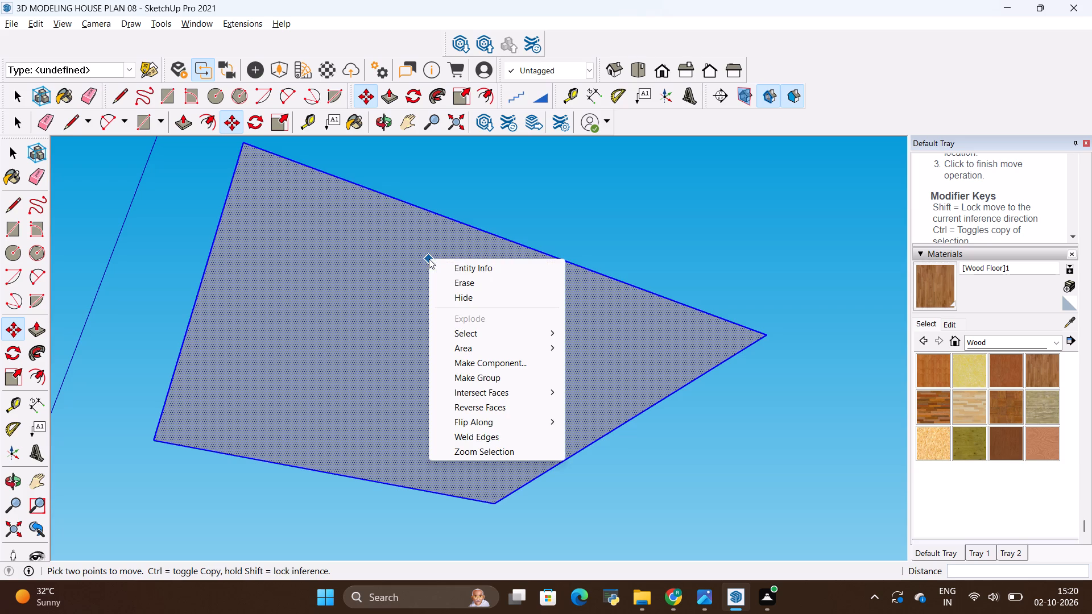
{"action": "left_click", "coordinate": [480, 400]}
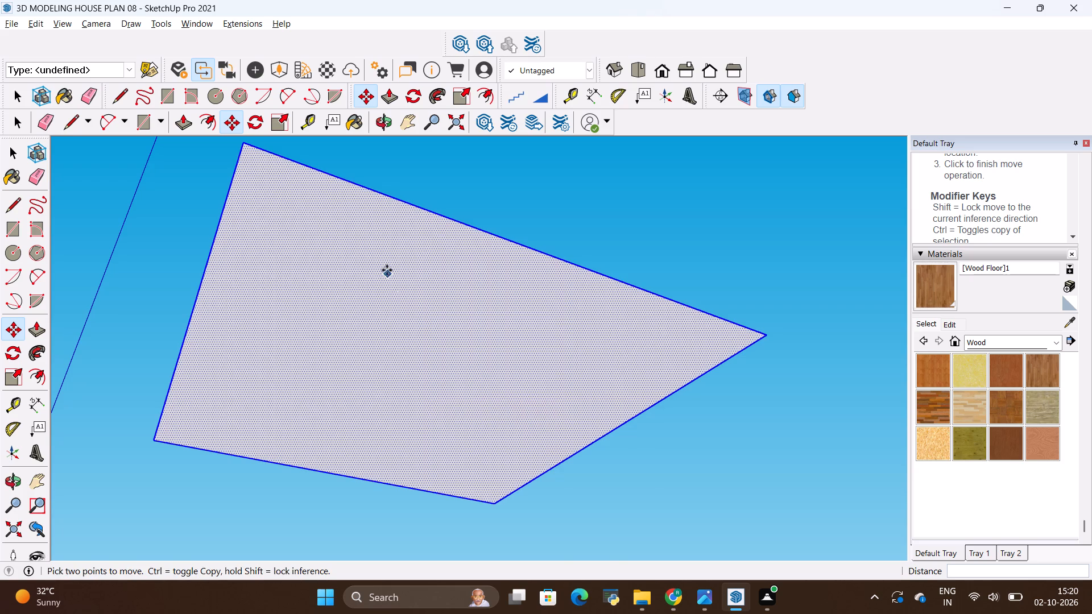
Offset the ceiling rectangle's outline 2" inward on its underside.
{"action": "key", "text": "space"}
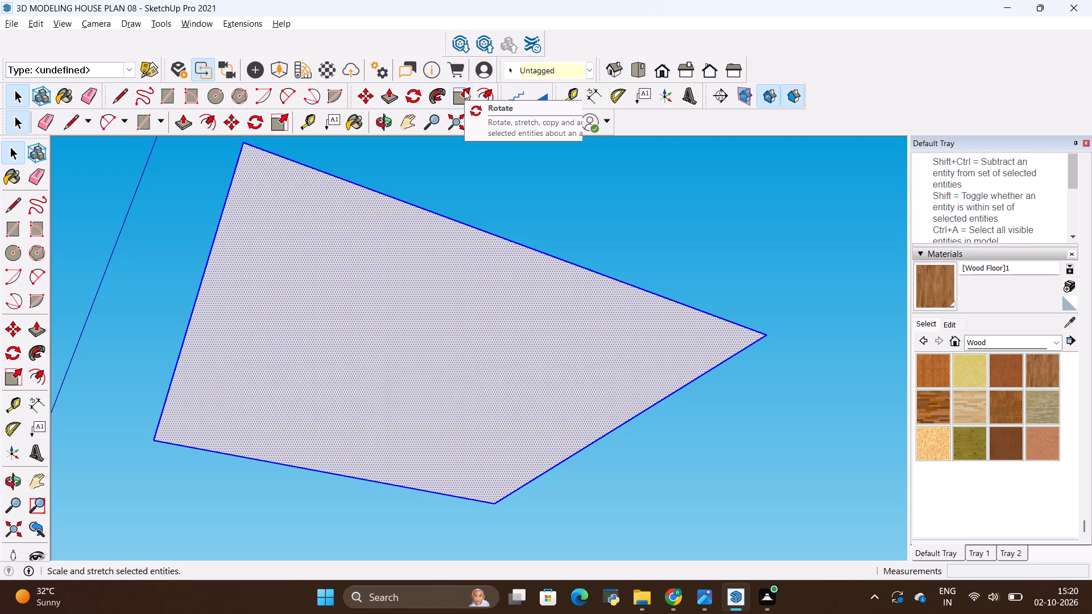
{"action": "left_click", "coordinate": [482, 89]}
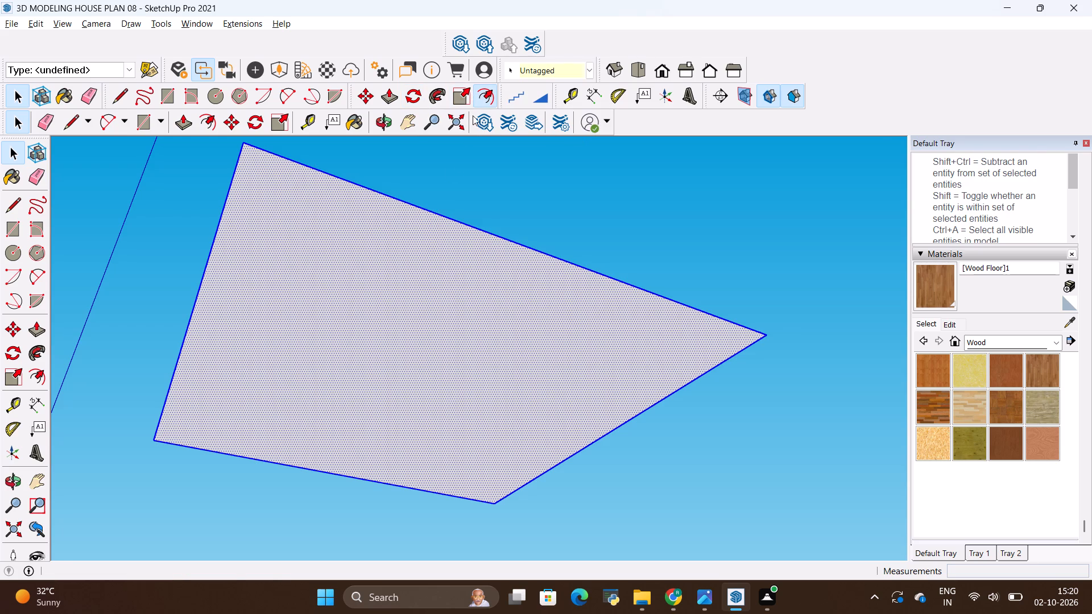
{"action": "left_click", "coordinate": [432, 239]}
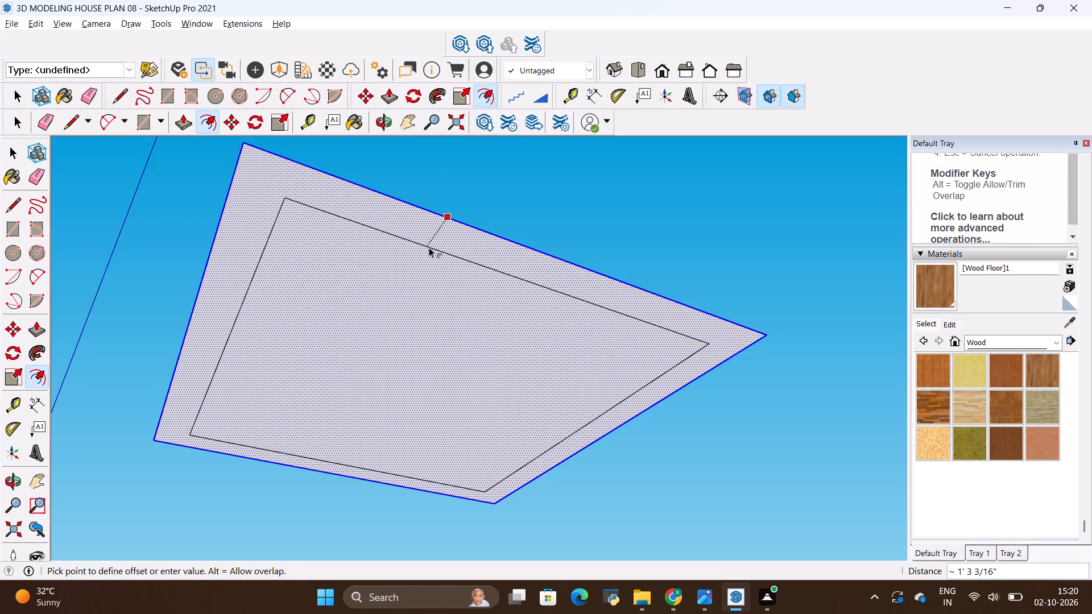
{"action": "key", "text": "BackSpace"}
{"action": "key", "text": "2"}
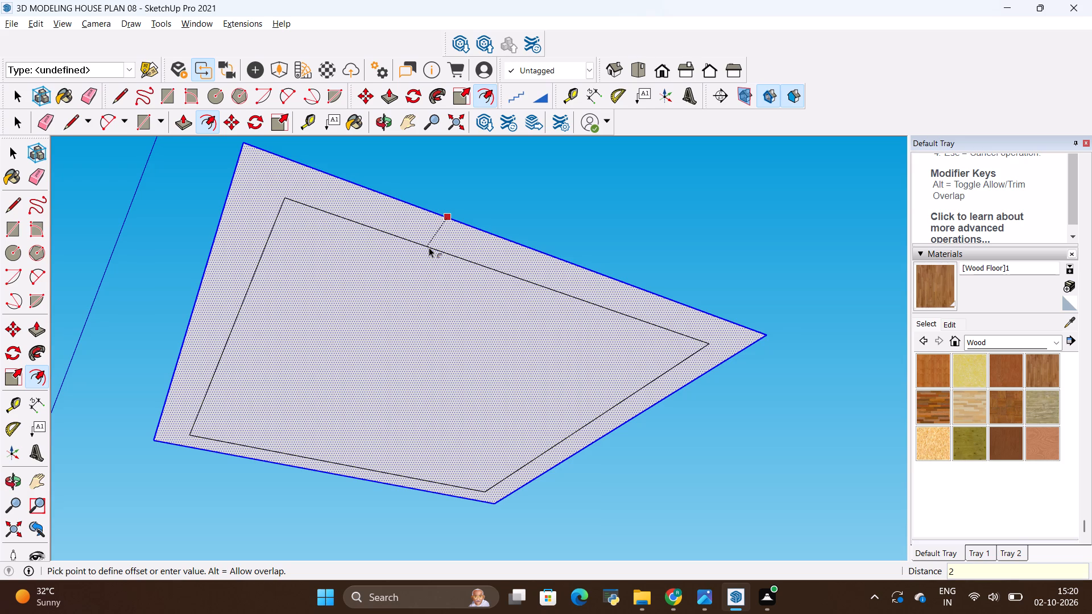
{"action": "key", "text": "shift+quotedbl"}
{"action": "key", "text": "Return"}
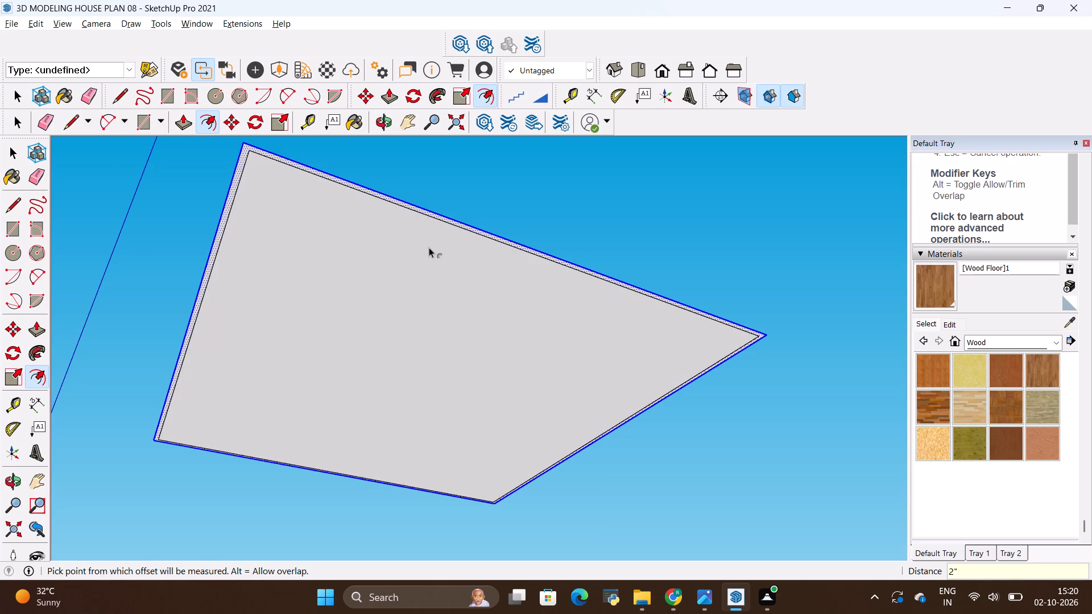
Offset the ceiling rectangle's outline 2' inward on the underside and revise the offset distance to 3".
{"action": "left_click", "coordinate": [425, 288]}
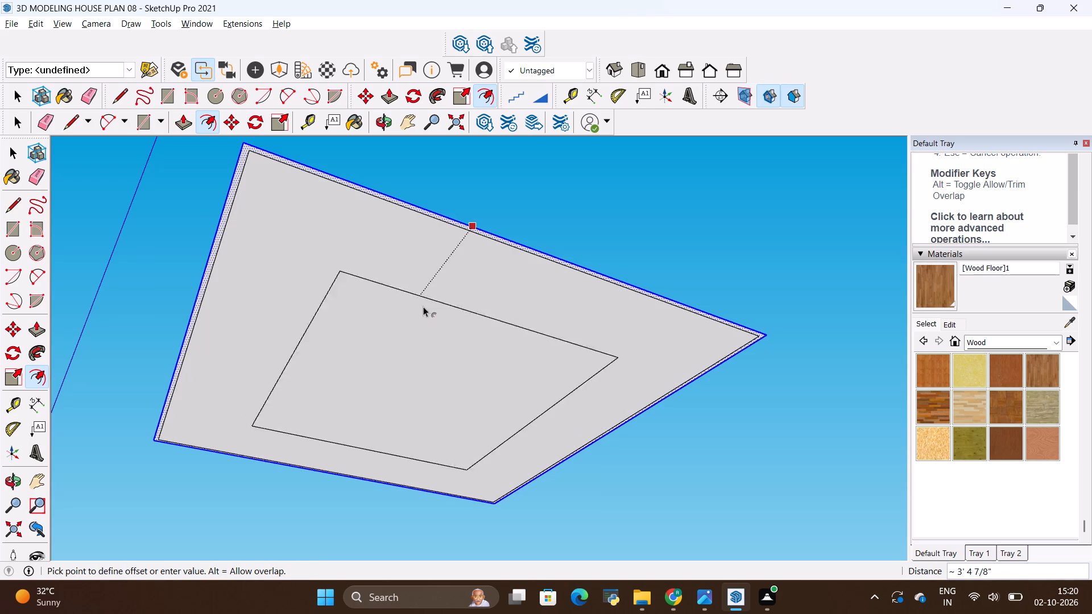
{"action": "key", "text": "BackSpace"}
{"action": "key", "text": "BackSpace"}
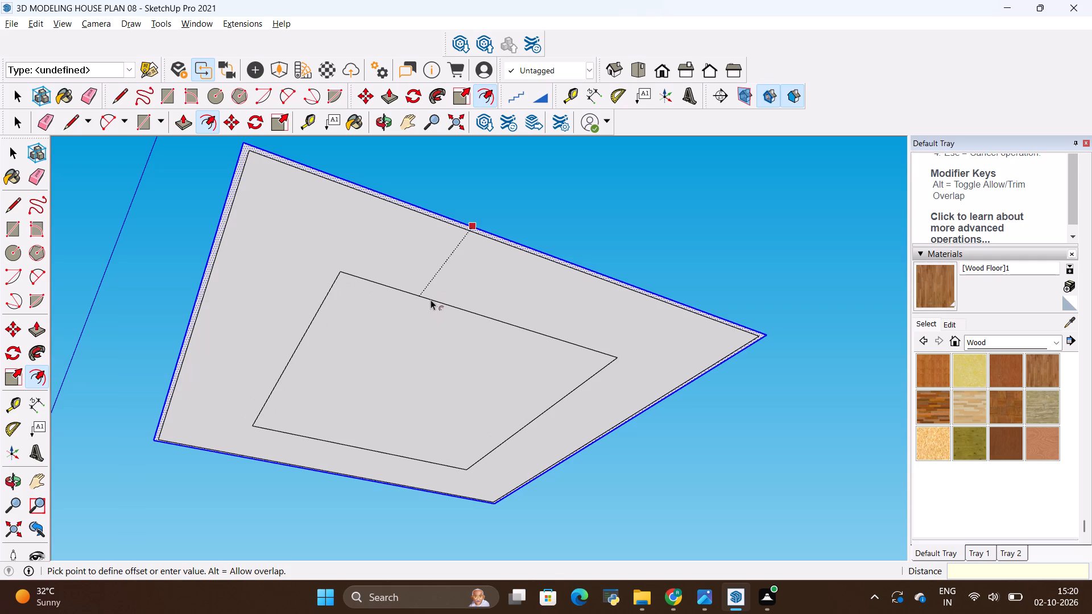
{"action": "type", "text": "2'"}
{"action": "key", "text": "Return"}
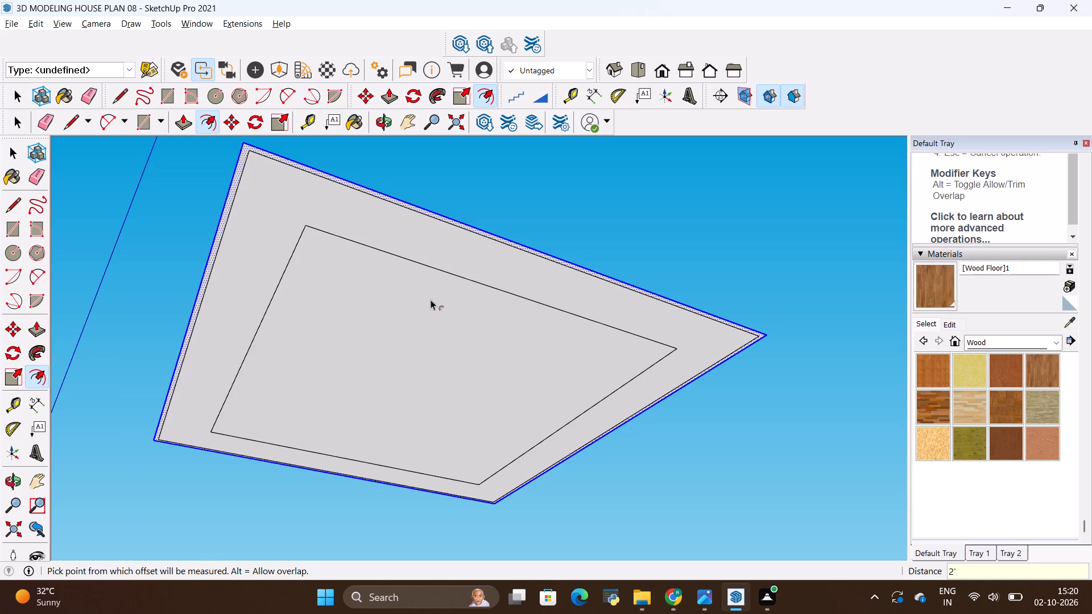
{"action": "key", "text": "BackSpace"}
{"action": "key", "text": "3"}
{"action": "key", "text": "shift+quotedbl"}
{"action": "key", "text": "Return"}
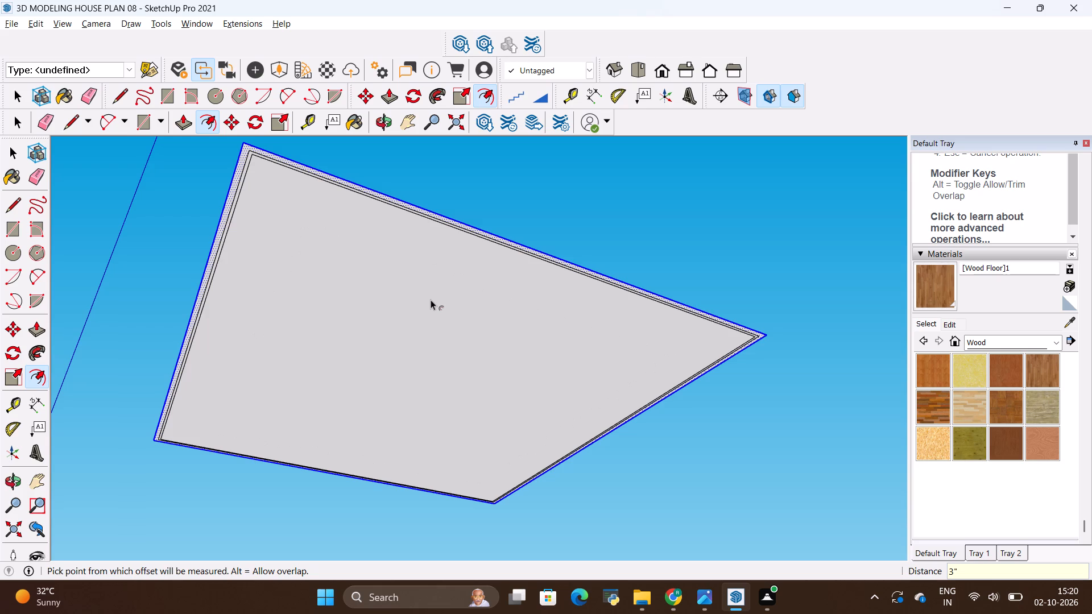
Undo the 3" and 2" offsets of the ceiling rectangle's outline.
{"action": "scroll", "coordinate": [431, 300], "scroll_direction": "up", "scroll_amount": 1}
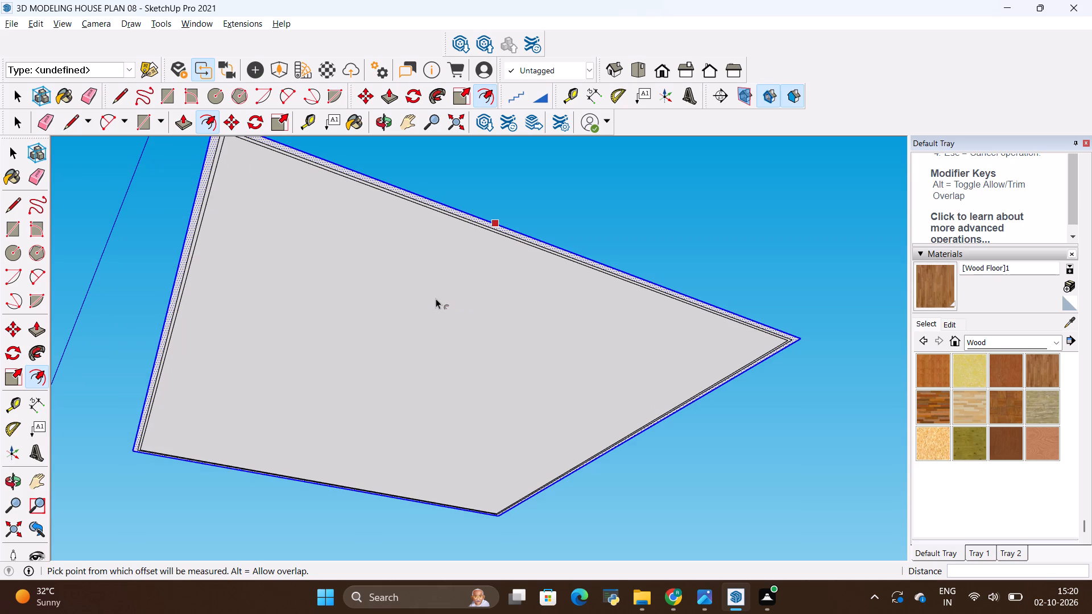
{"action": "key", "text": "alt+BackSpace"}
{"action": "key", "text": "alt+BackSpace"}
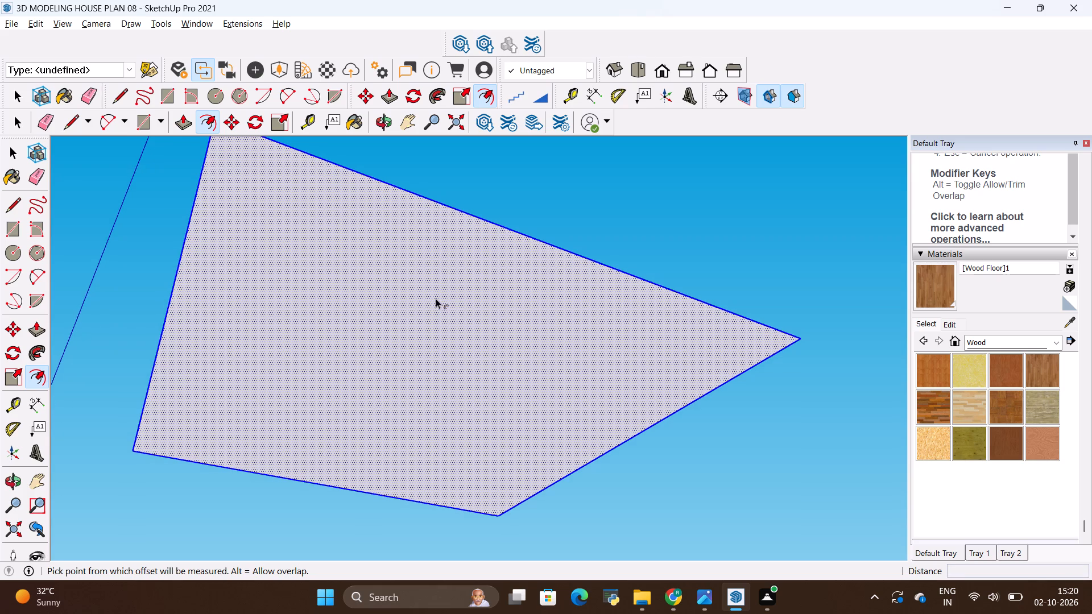
Offset the ceiling rectangle's outer outline 2' inward on its underside.
{"action": "left_click", "coordinate": [415, 295]}
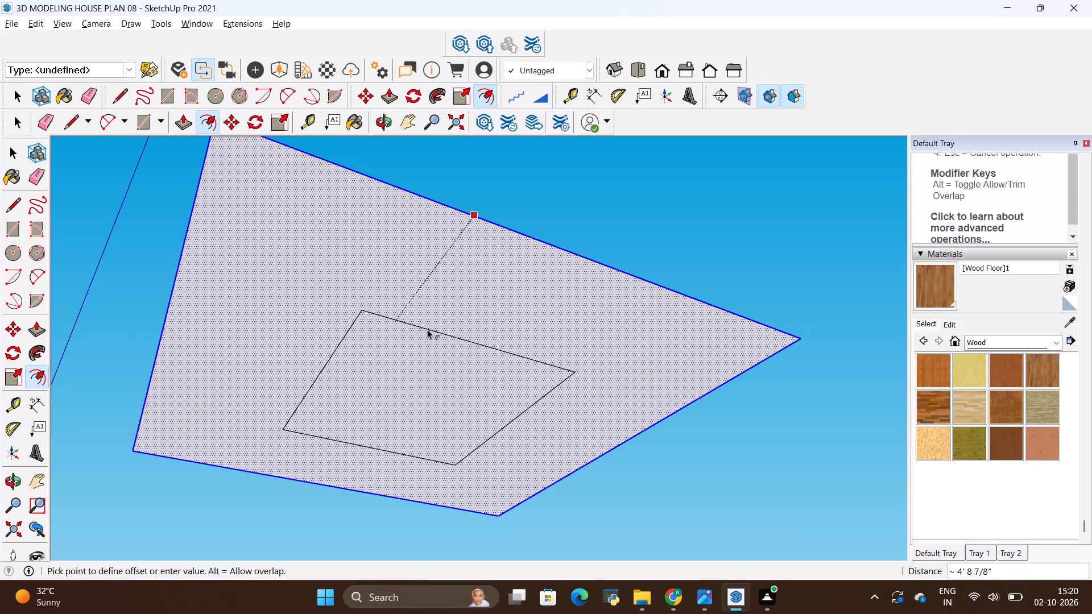
{"action": "key", "text": "BackSpace"}
{"action": "key", "text": "BackSpace"}
{"action": "type", "text": "2'"}
{"action": "key", "text": "Return"}
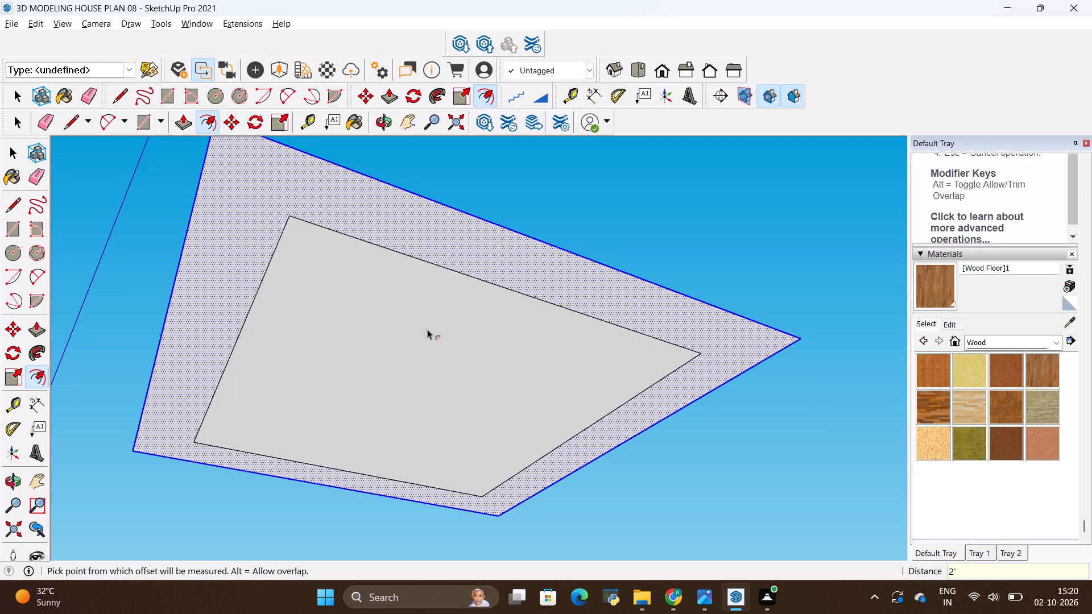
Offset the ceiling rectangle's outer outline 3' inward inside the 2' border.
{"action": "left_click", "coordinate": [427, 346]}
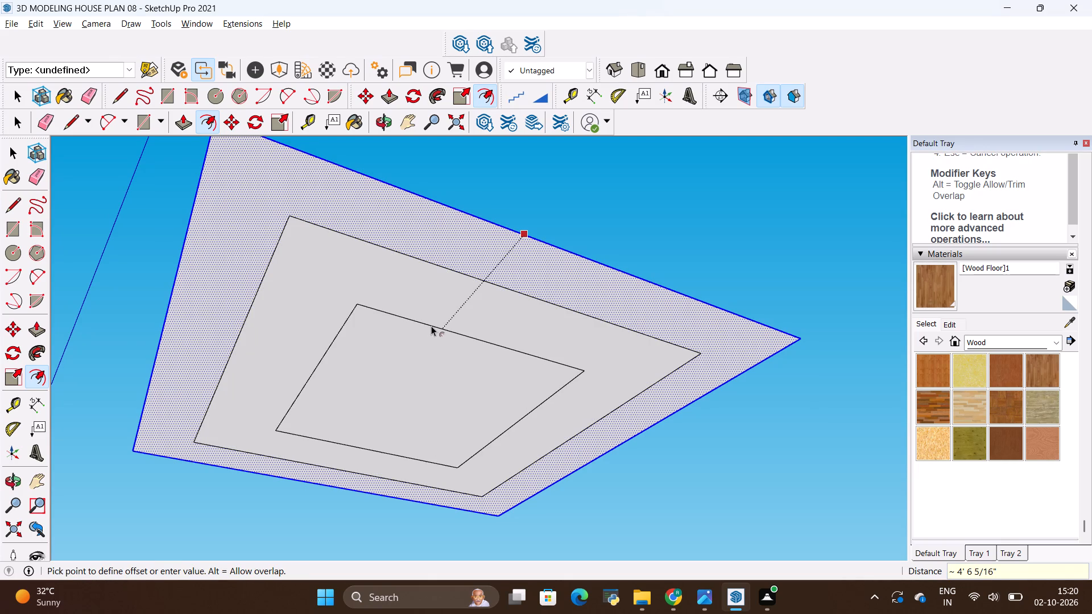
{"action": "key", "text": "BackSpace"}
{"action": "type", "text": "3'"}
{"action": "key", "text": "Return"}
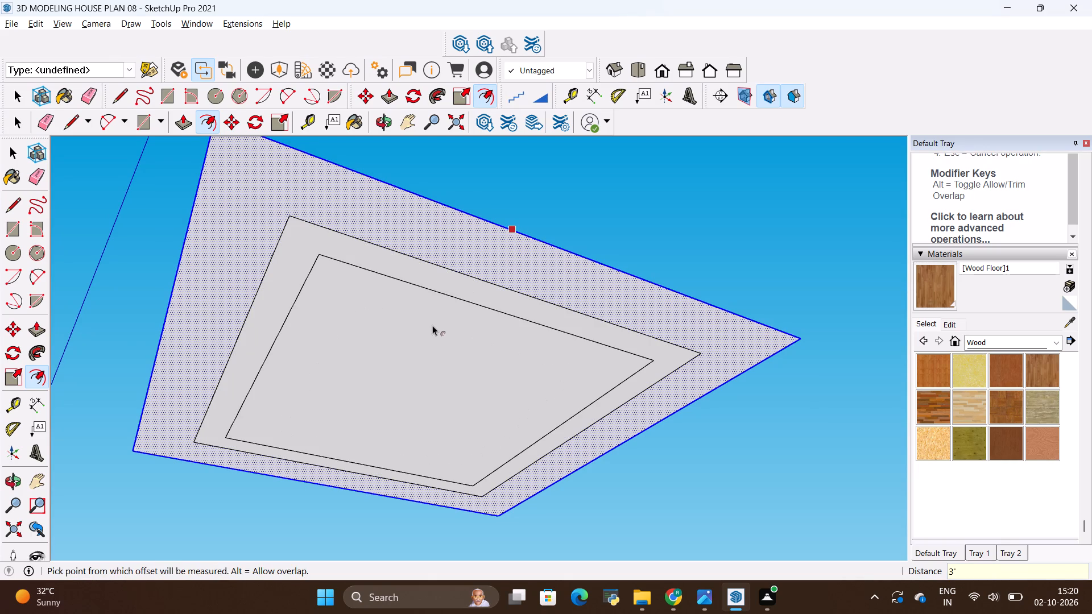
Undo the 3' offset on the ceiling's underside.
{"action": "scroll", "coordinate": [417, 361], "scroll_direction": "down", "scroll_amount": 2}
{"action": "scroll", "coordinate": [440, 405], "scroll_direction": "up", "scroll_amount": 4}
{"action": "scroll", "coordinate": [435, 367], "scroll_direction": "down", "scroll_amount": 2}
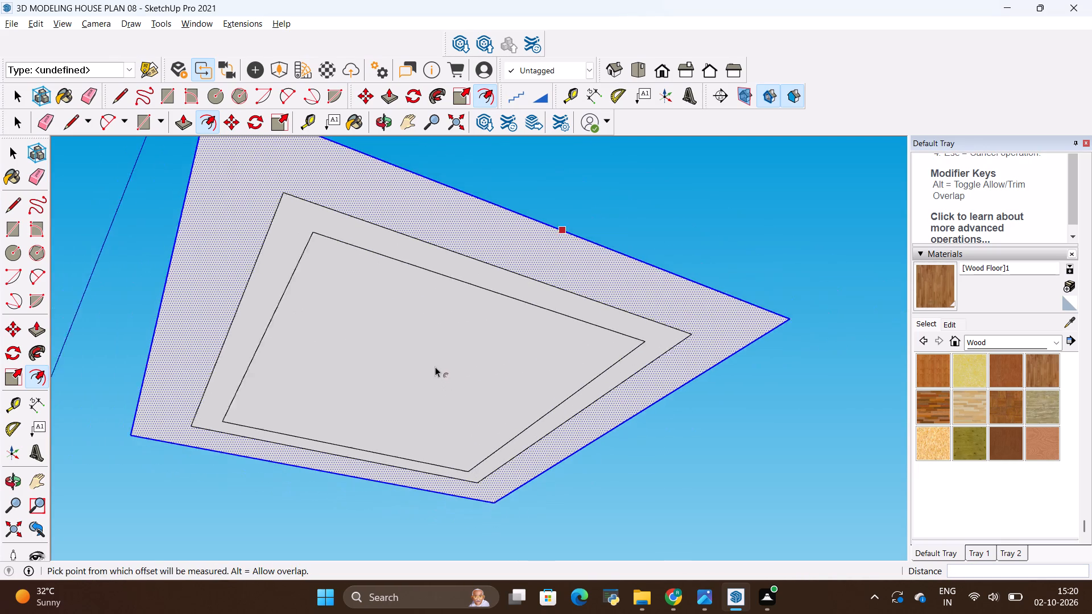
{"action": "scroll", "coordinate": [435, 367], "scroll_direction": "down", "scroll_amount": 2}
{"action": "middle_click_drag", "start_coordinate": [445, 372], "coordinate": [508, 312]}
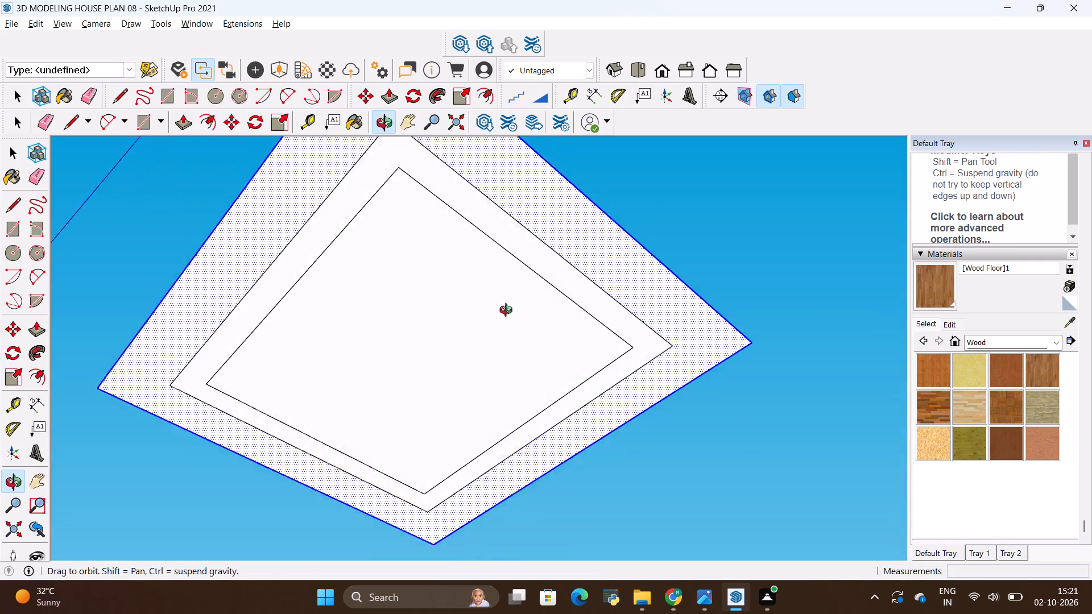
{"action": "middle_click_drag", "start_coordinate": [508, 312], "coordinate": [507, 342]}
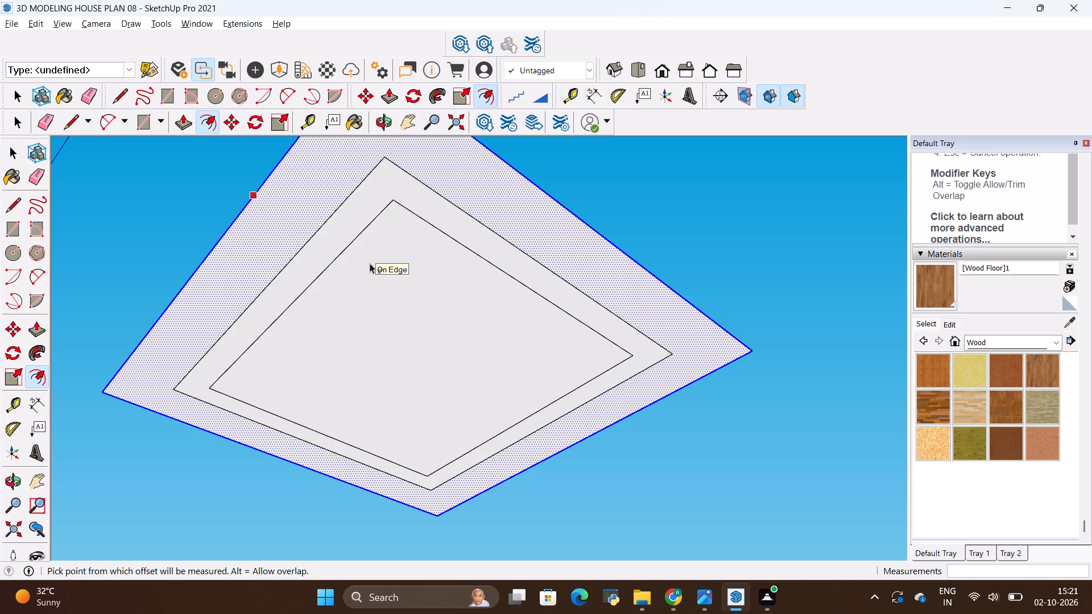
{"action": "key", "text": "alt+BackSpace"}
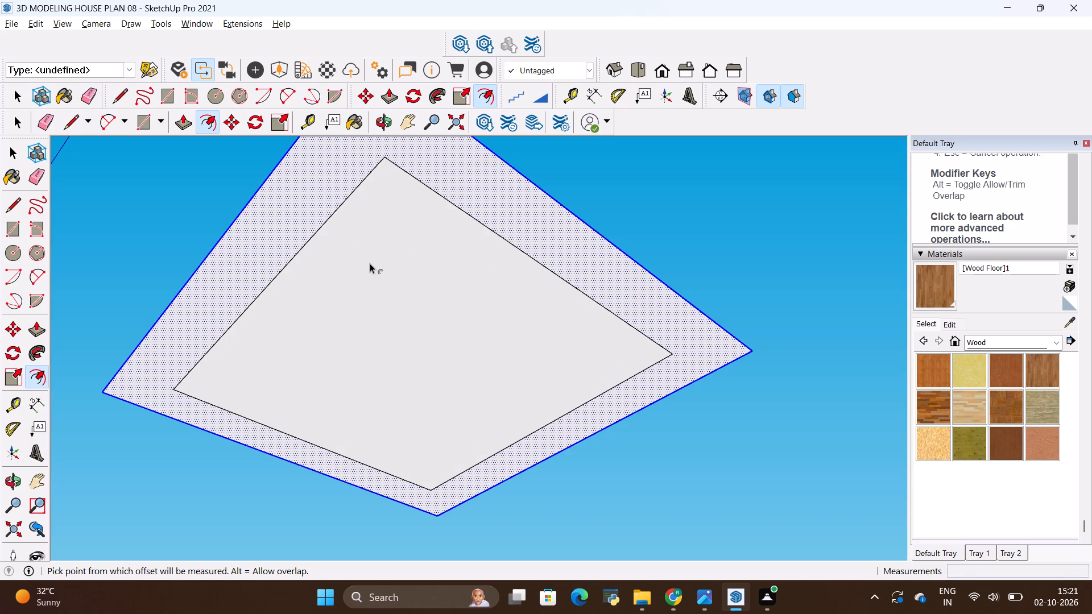
Offset the ceiling rectangle's outer outline 2'6" inward, forming a narrow band inside the 2' border.
{"action": "type", "text": "2'6"}
{"action": "key", "text": "shift+quotedbl"}
{"action": "key", "text": "Return"}
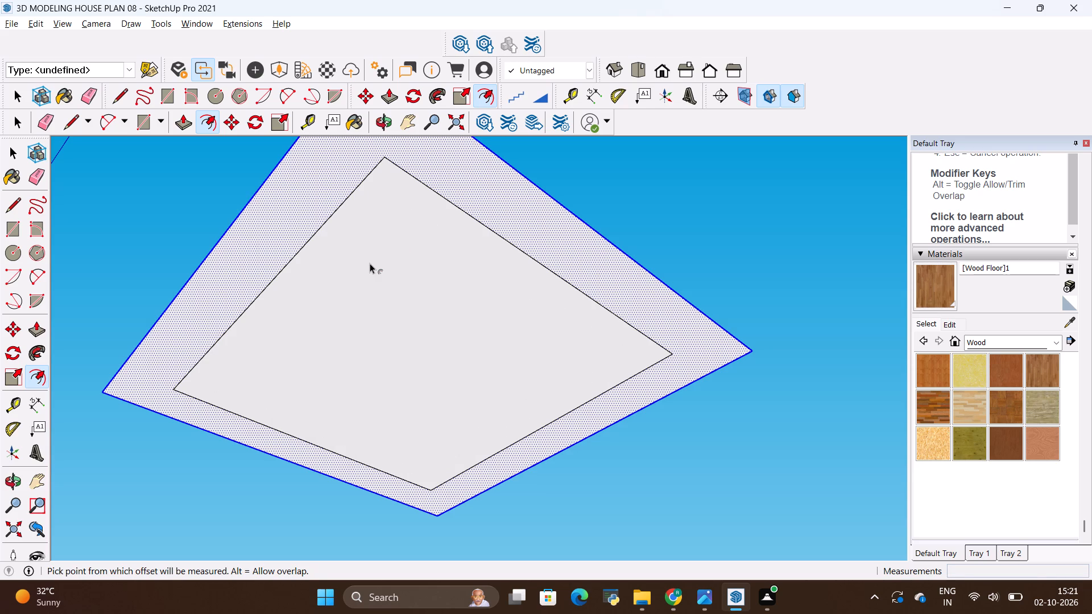
{"action": "left_click", "coordinate": [370, 264]}
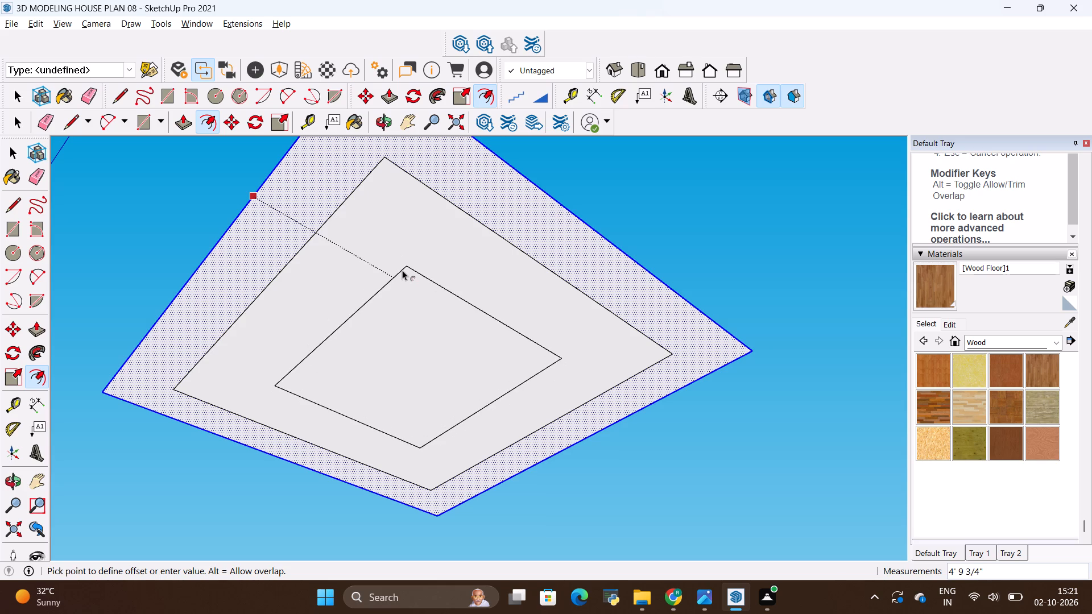
{"action": "key", "text": "BackSpace"}
{"action": "key", "text": "BackSpace"}
{"action": "type", "text": "2'"}
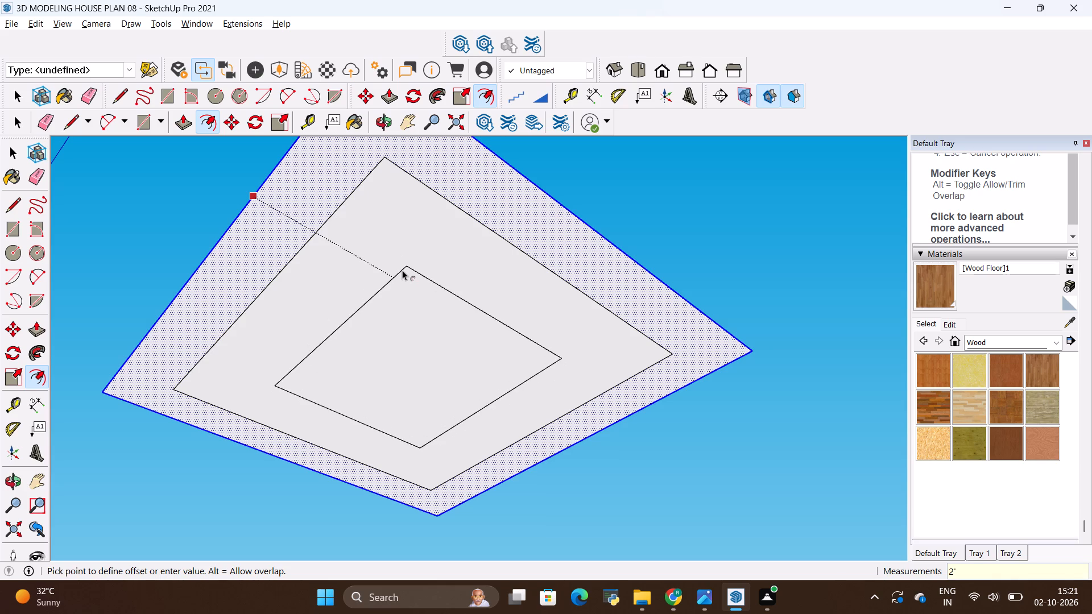
{"action": "key", "text": "6"}
{"action": "key", "text": "shift+quotedbl"}
{"action": "key", "text": "Return"}
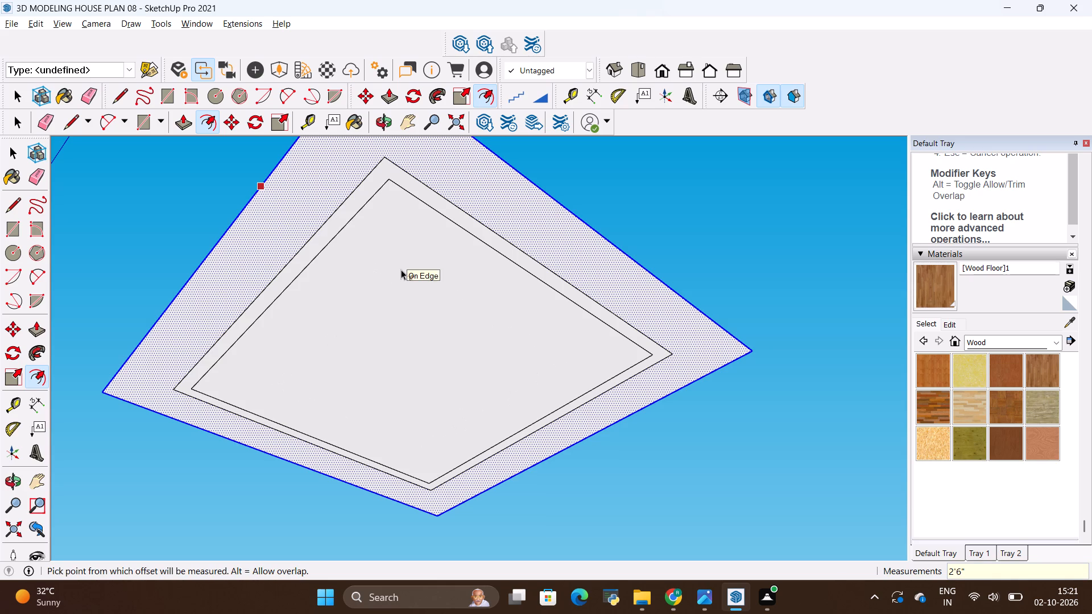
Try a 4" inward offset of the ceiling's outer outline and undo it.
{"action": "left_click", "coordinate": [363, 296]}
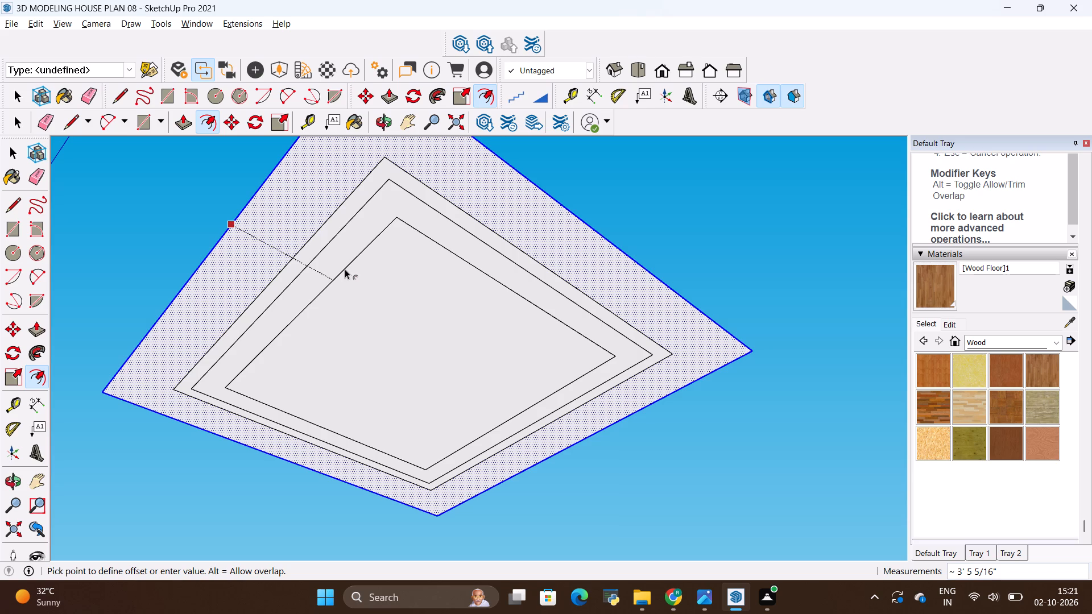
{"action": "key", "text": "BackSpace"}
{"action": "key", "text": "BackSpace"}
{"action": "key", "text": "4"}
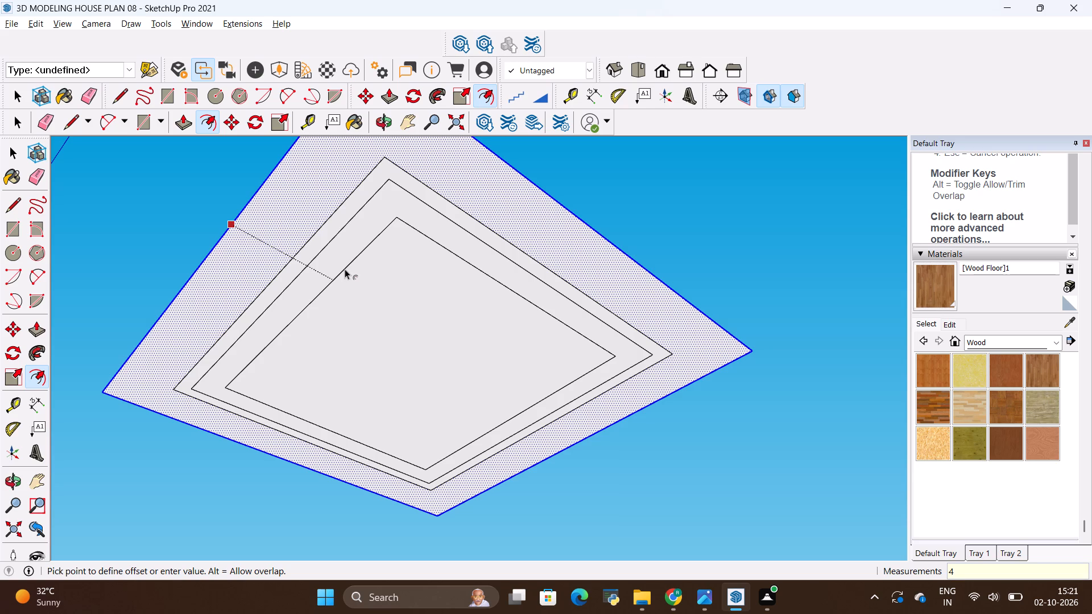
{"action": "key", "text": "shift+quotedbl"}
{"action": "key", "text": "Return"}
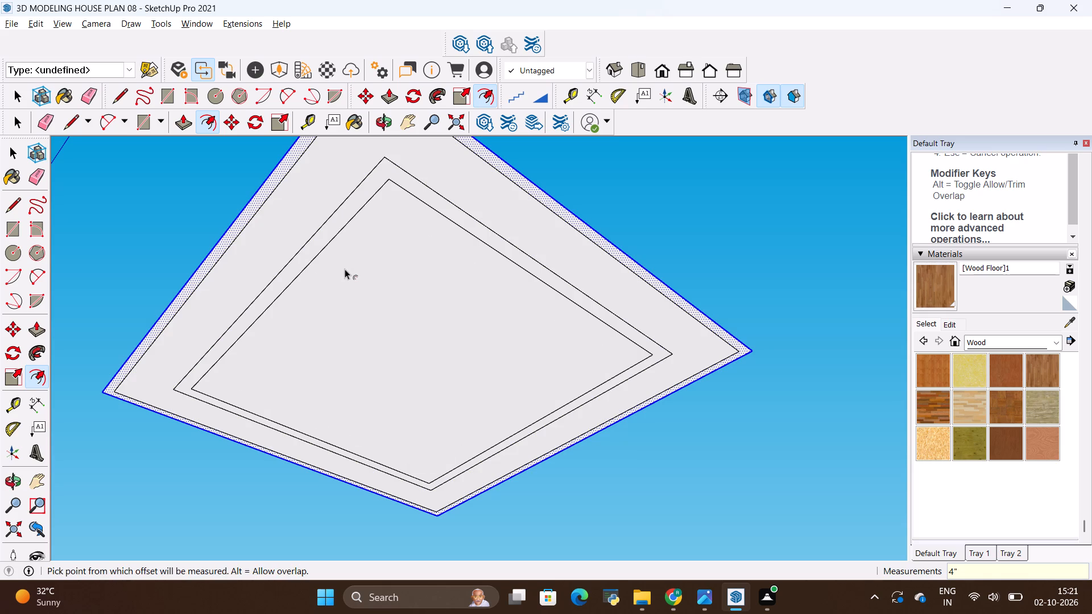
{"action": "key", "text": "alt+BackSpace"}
Offset the ceiling rectangle's outer outline 4' inward on its underside.
{"action": "left_click", "coordinate": [409, 271]}
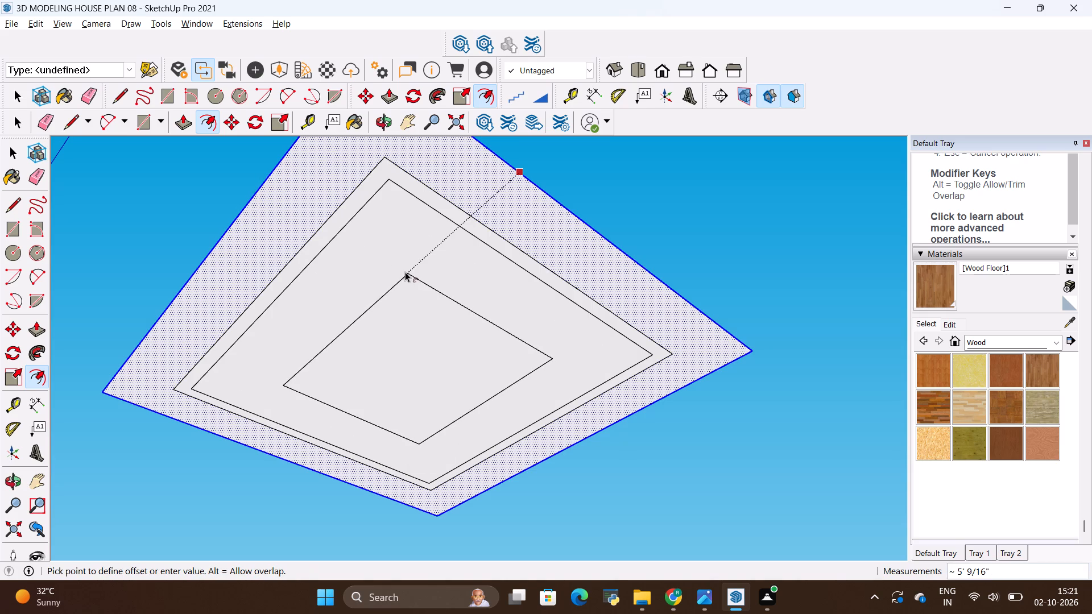
{"action": "key", "text": "BackSpace"}
{"action": "type", "text": "4'"}
{"action": "key", "text": "Return"}
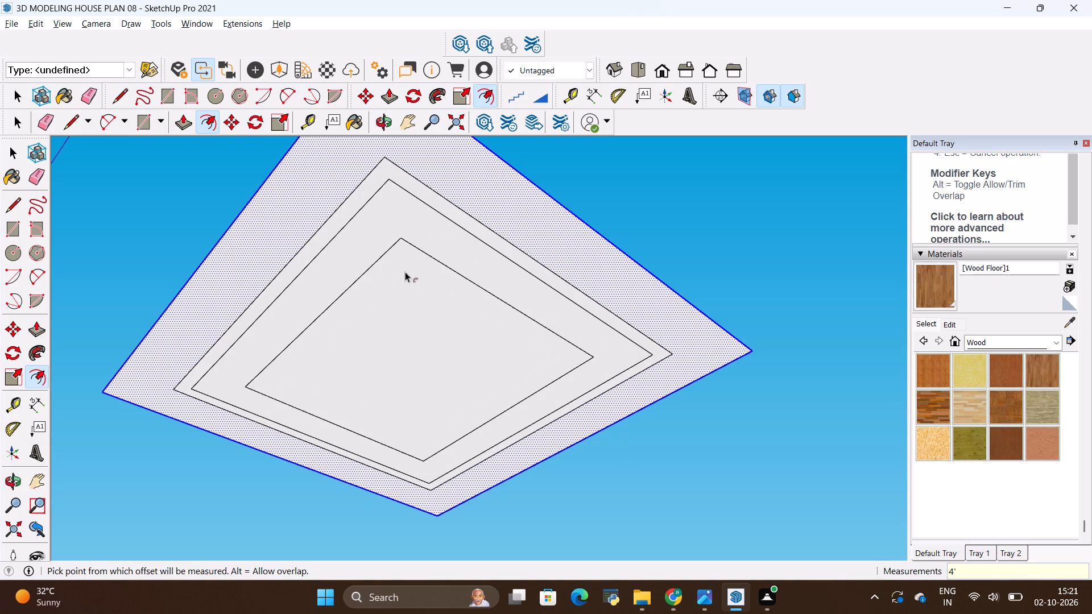
Offset the ceiling rectangle's outer outline 4'6" inward, forming a second narrow band inside the 4' outline.
{"action": "left_click", "coordinate": [378, 346]}
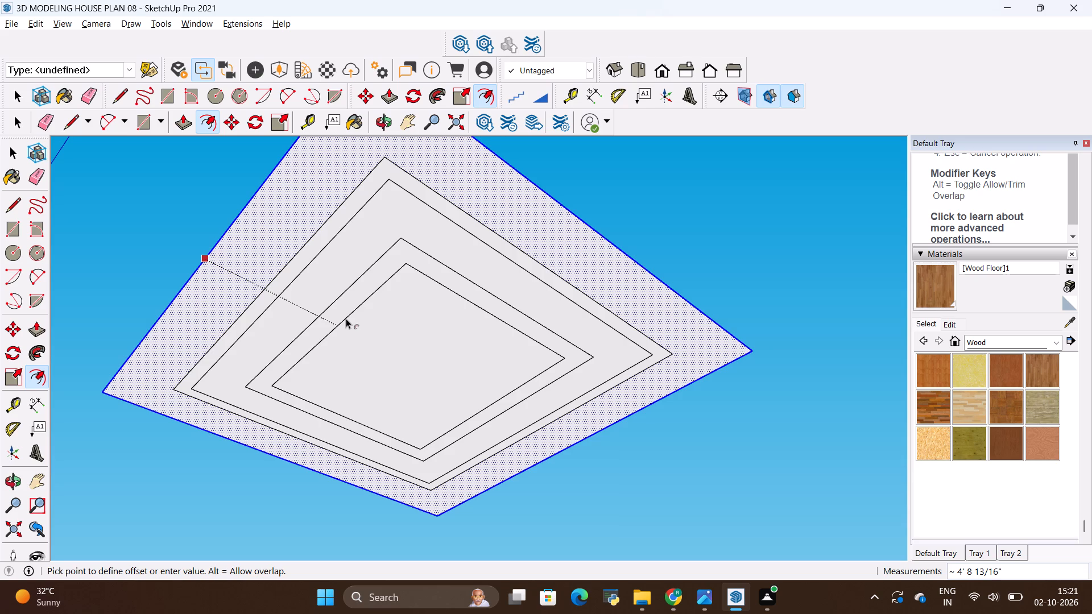
{"action": "key", "text": "BackSpace"}
{"action": "key", "text": "BackSpace"}
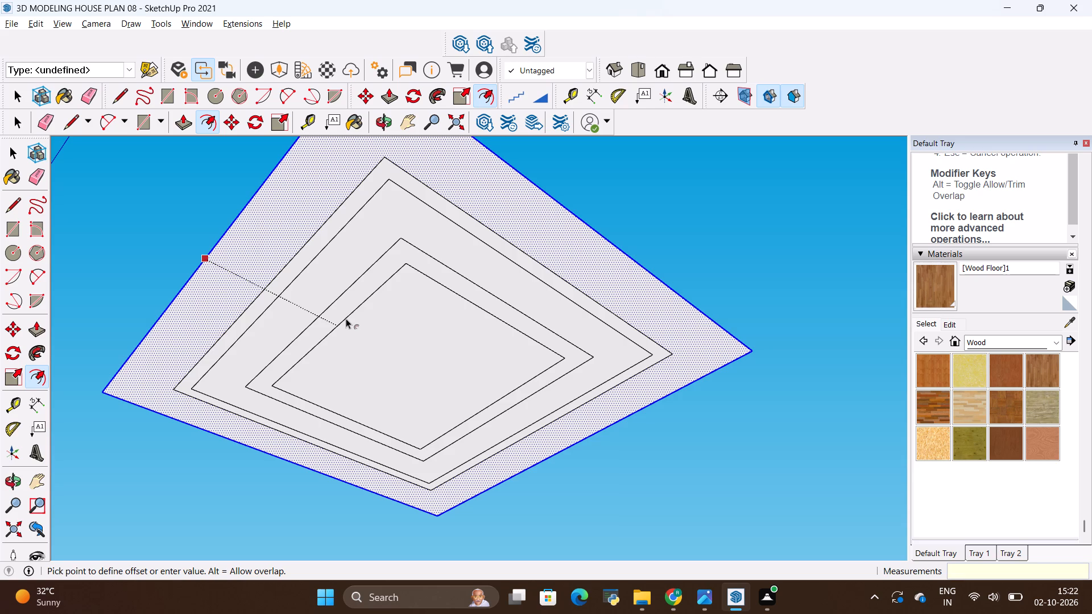
{"action": "type", "text": "4'6"}
{"action": "key", "text": "shift+quotedbl"}
{"action": "key", "text": "Return"}
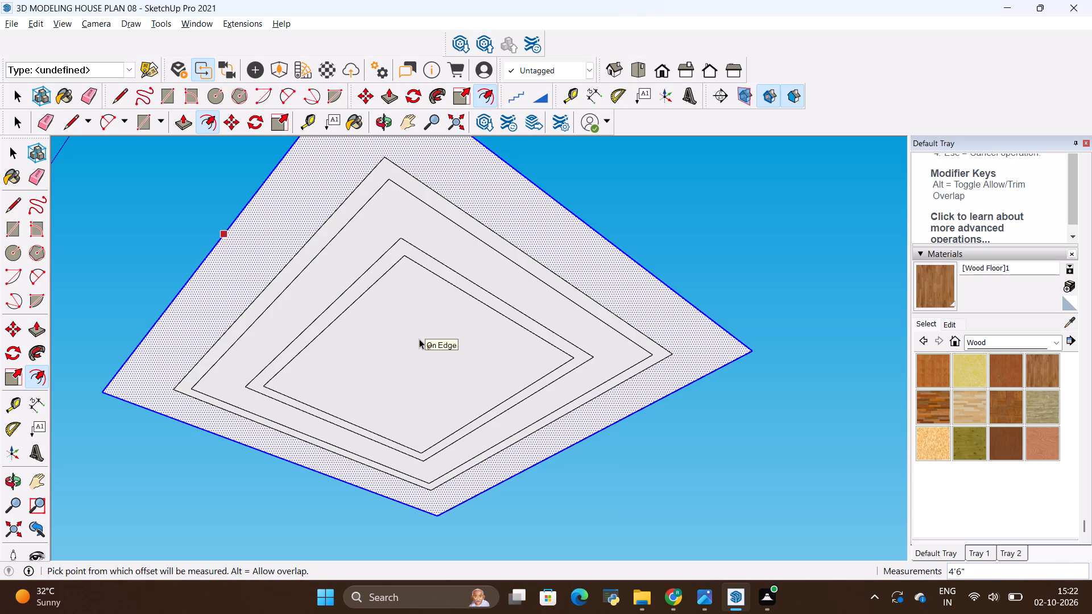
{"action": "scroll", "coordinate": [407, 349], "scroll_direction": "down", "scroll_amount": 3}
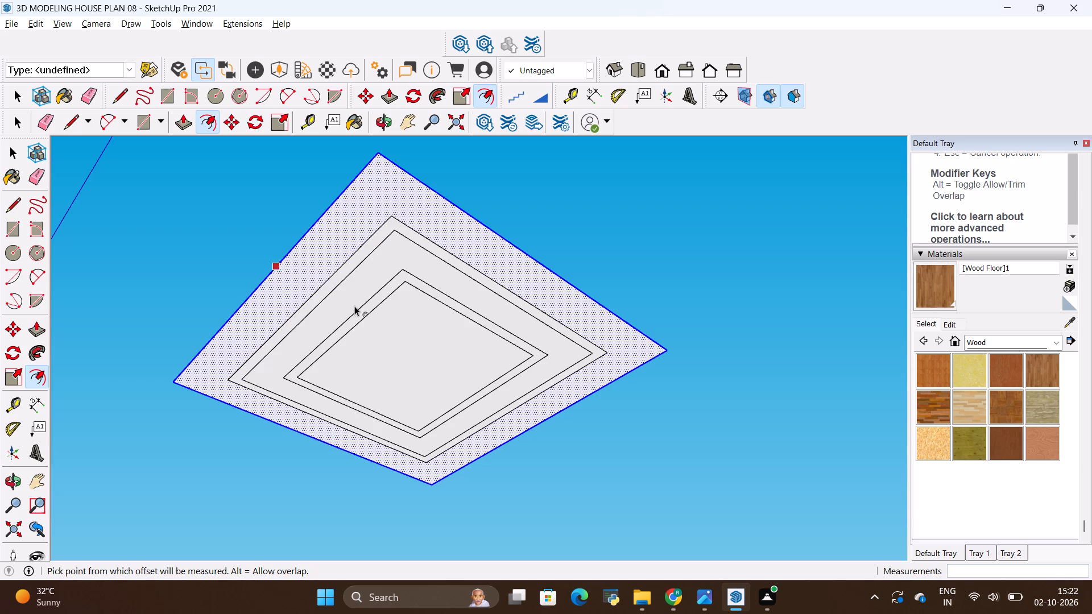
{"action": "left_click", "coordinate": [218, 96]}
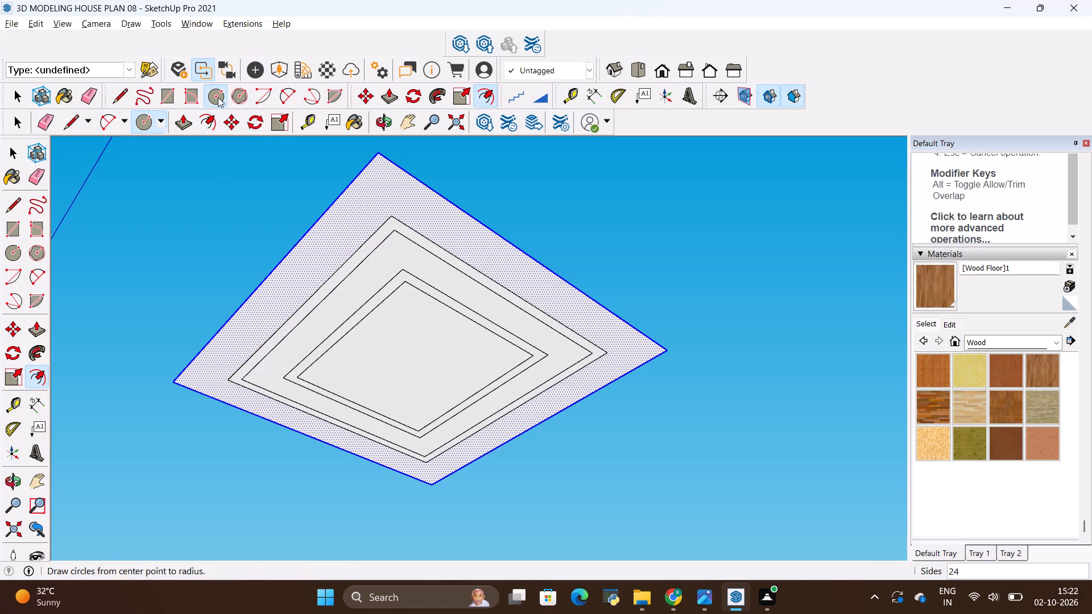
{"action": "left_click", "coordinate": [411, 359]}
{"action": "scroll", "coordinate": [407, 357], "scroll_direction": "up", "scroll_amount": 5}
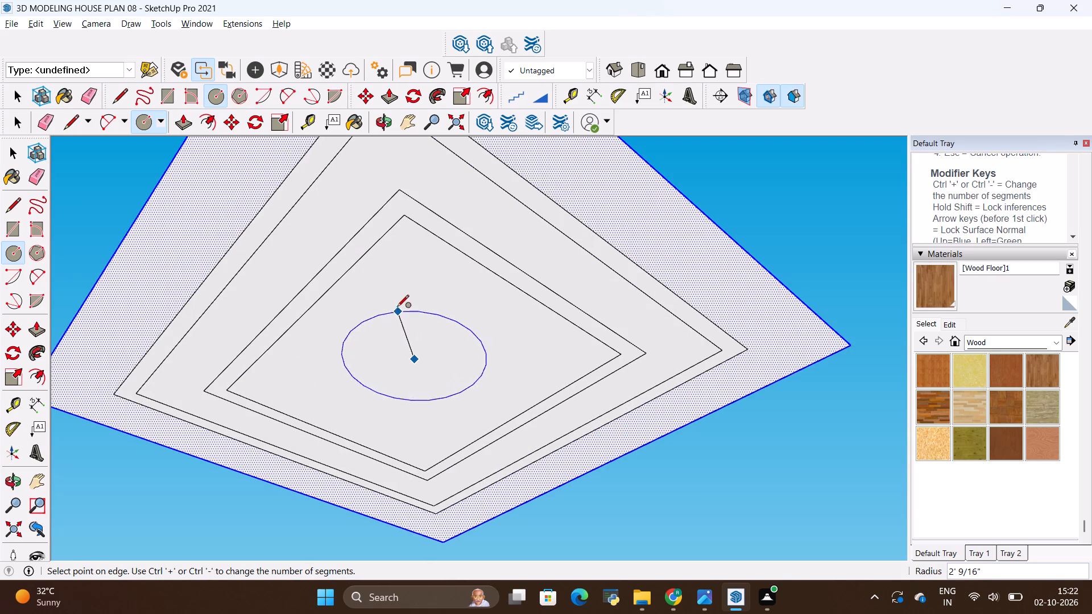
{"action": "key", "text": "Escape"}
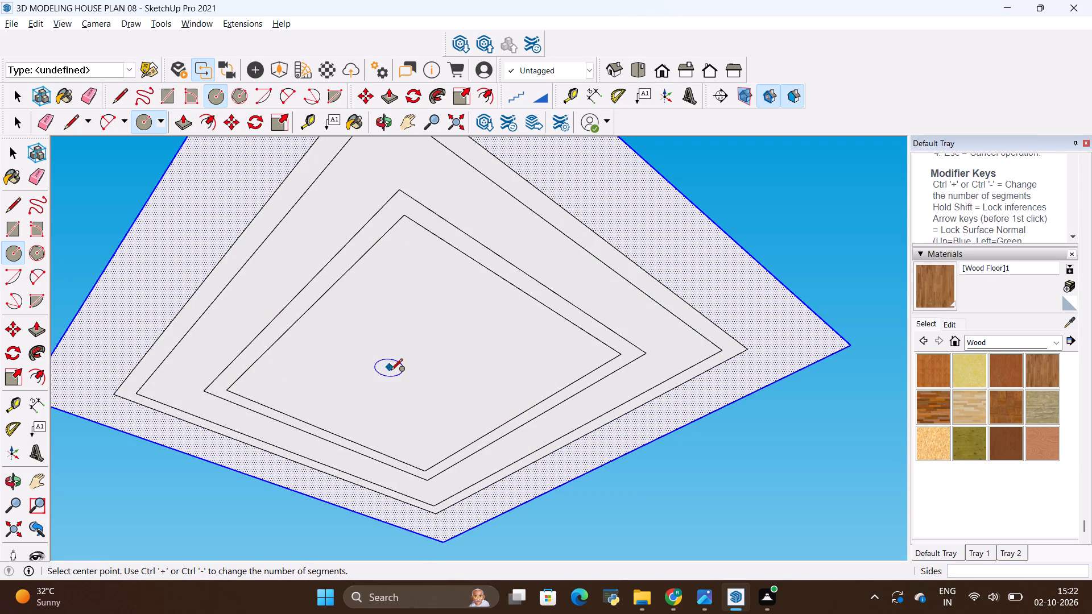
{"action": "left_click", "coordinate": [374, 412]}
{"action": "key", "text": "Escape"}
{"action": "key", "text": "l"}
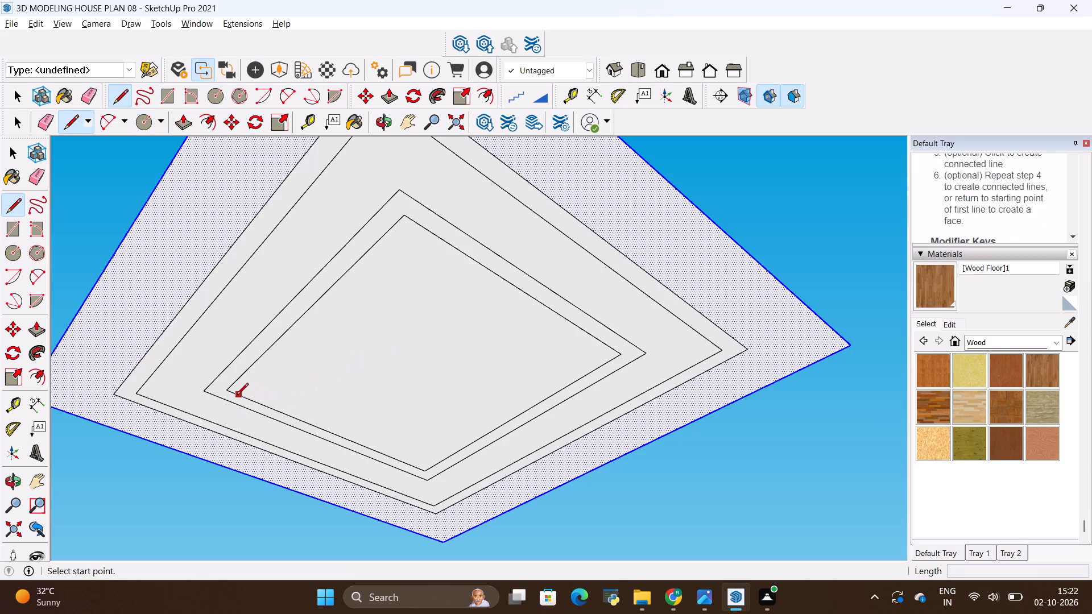
Place two diagonal guide lines joining opposite corners of the innermost rectangle on the ceiling's underside.
{"action": "key", "text": "t"}
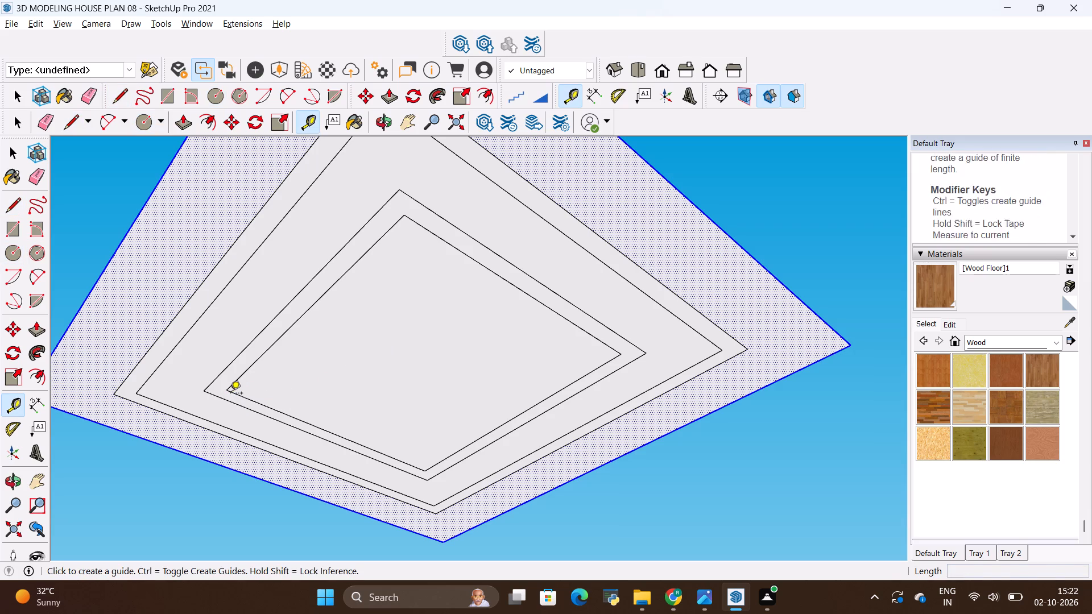
{"action": "left_click", "coordinate": [229, 397]}
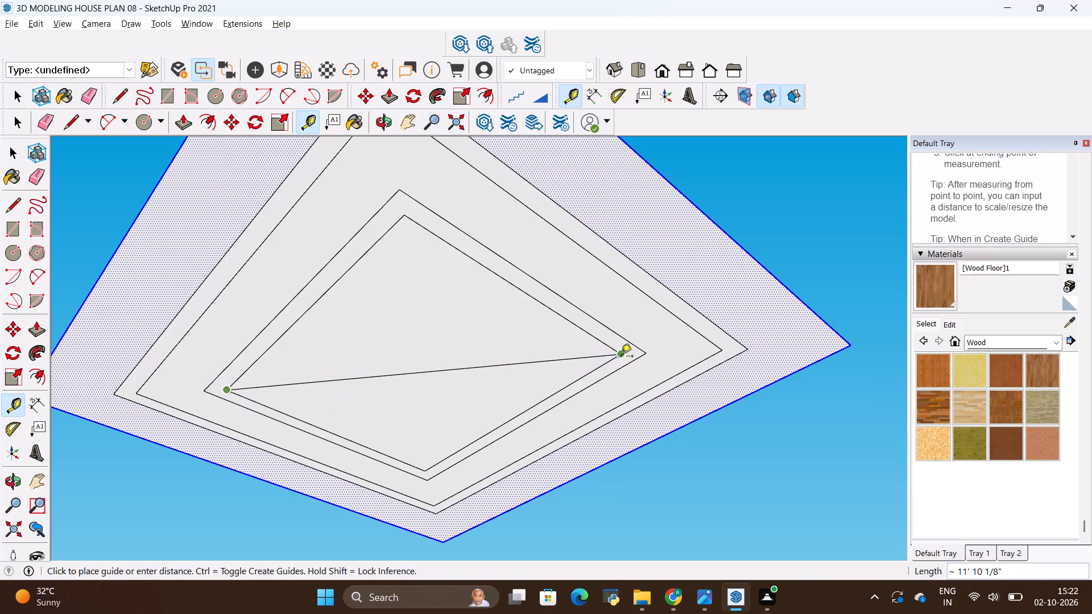
{"action": "left_click", "coordinate": [621, 356]}
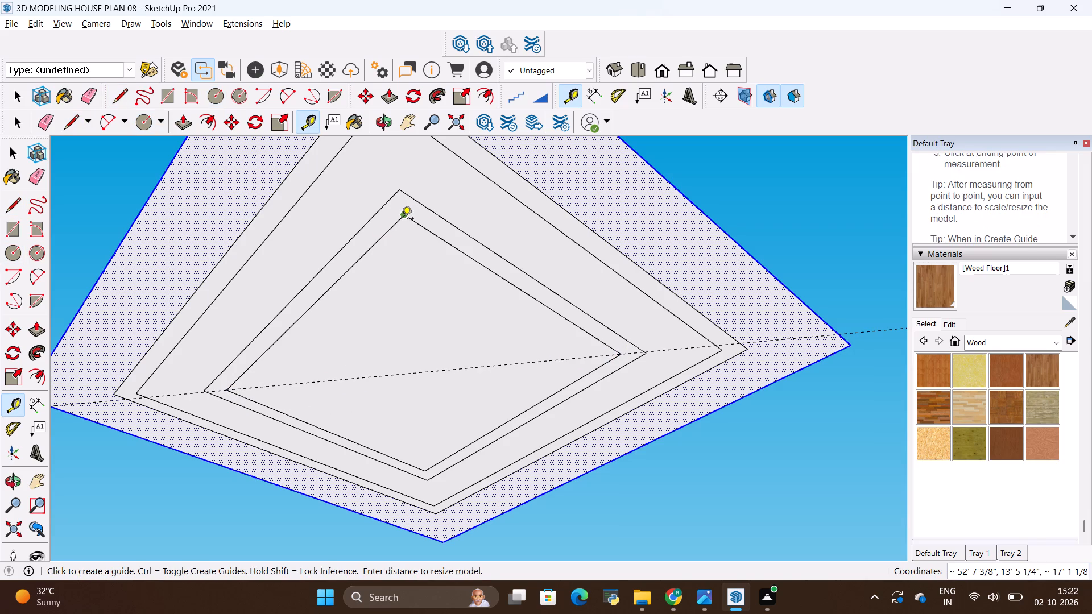
{"action": "left_click", "coordinate": [401, 219]}
{"action": "left_click", "coordinate": [421, 476]}
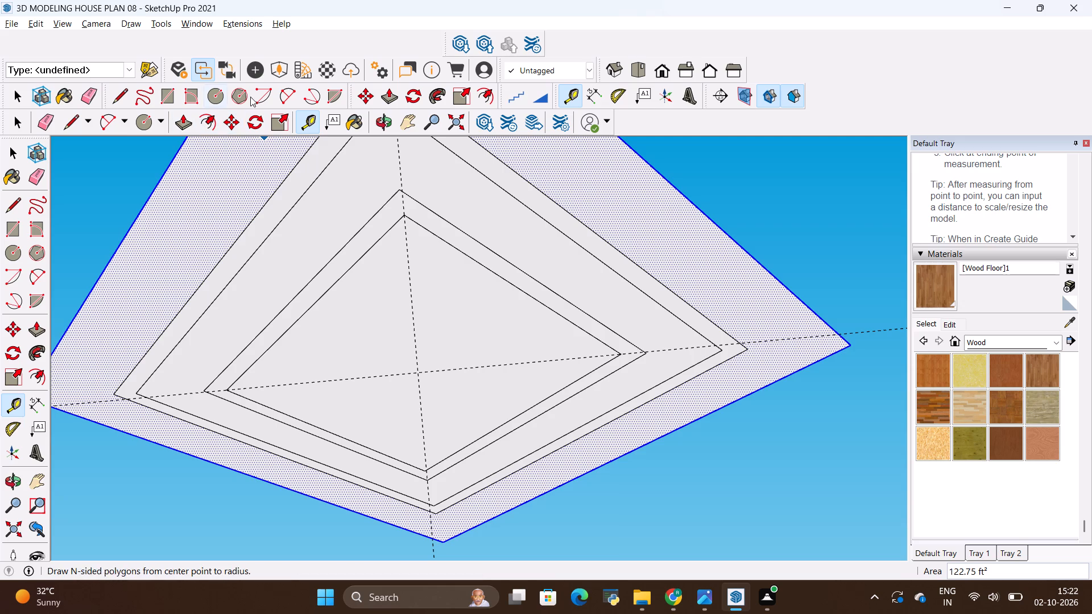
Draw a circle of 2' radius on the ceiling's underside, centred where the diagonal guides cross.
{"action": "left_click", "coordinate": [214, 95]}
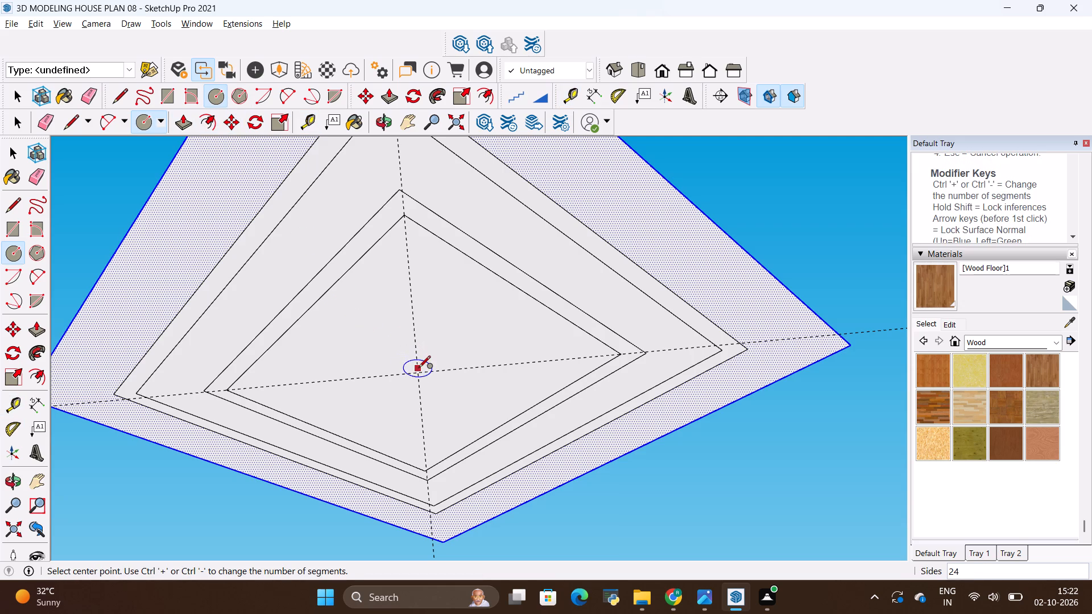
{"action": "left_click", "coordinate": [421, 372]}
{"action": "middle_click_drag", "start_coordinate": [428, 334], "coordinate": [427, 334]}
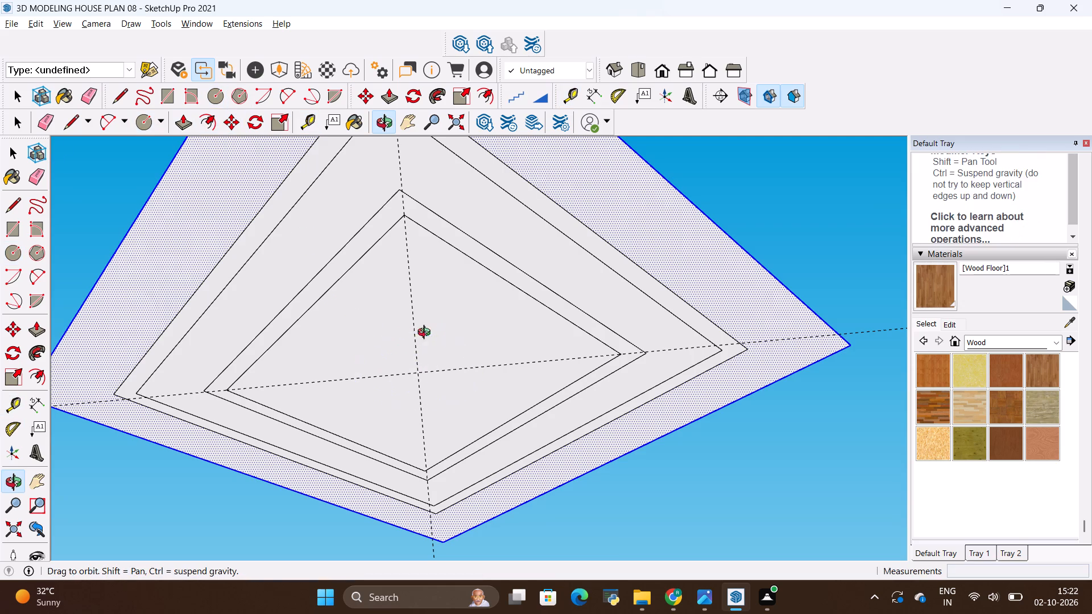
{"action": "middle_click_drag", "start_coordinate": [427, 334], "coordinate": [363, 250]}
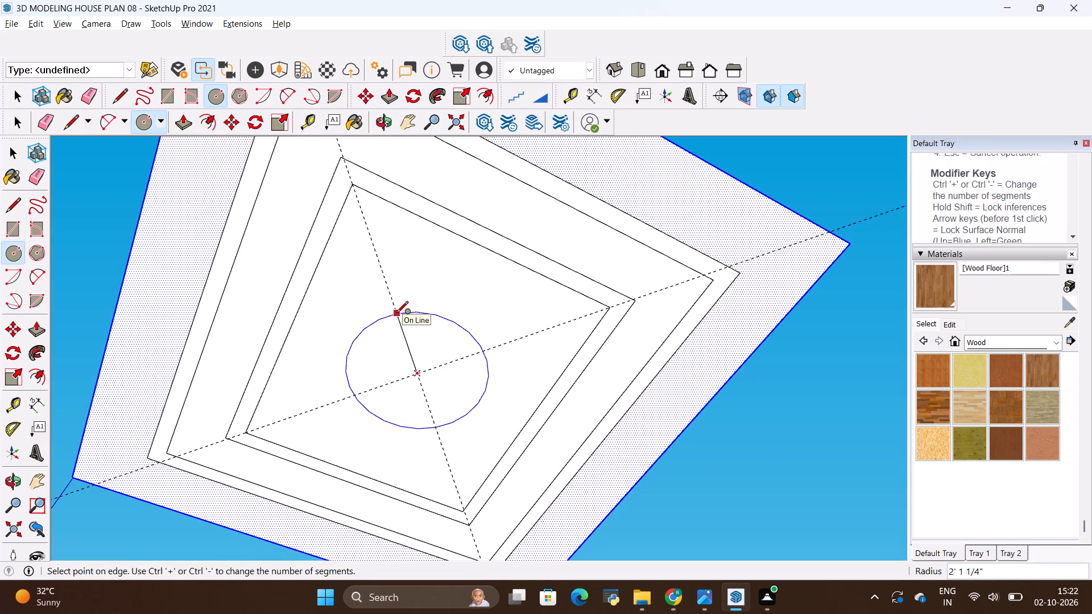
{"action": "middle_click_drag", "start_coordinate": [396, 314], "coordinate": [402, 247]}
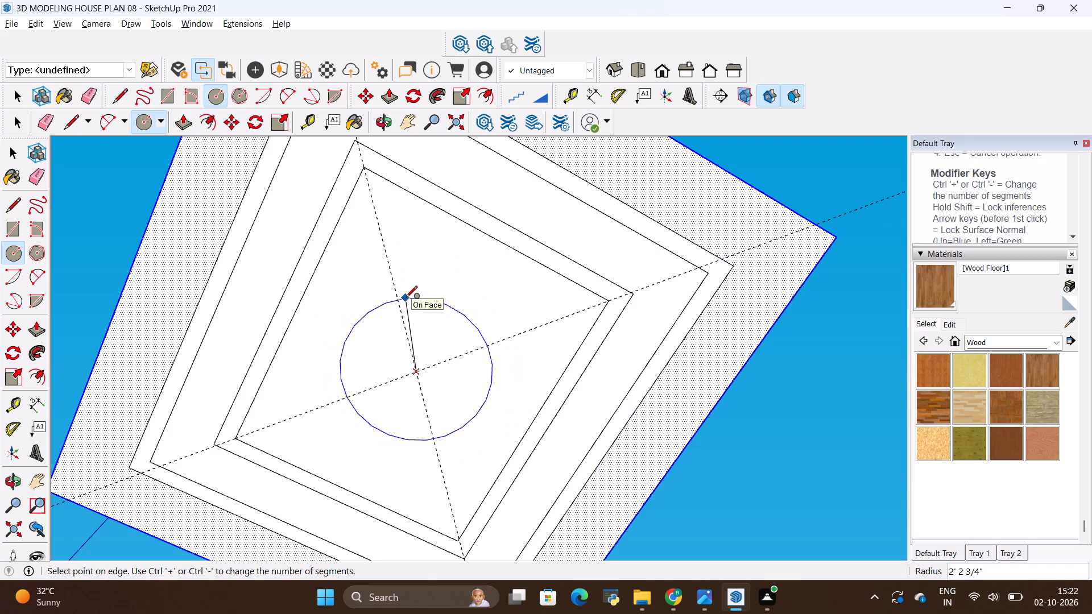
{"action": "key", "text": "BackSpace"}
{"action": "key", "text": "BackSpace"}
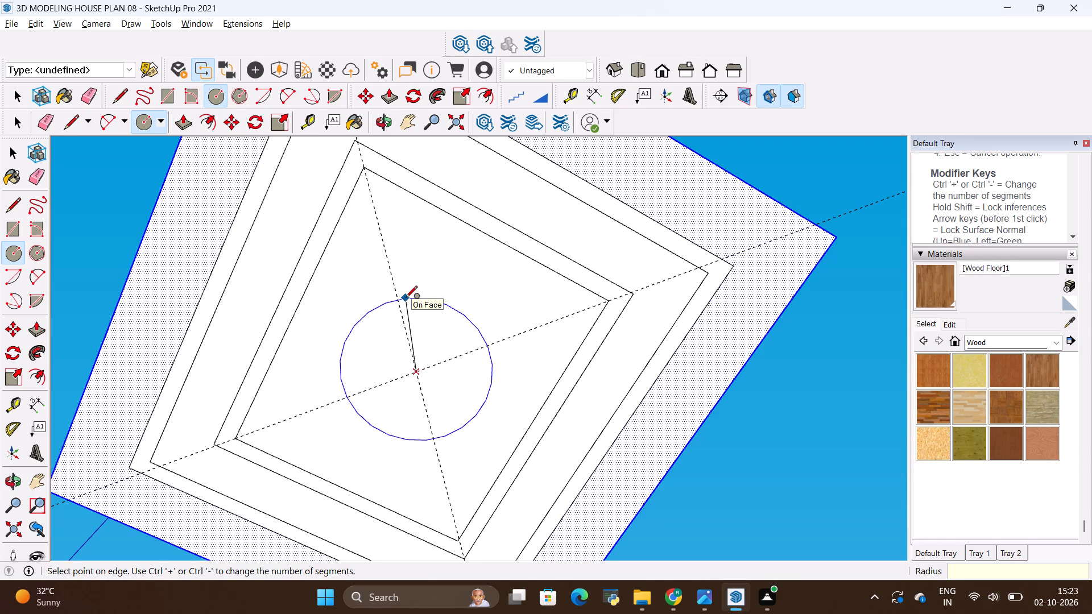
{"action": "type", "text": "2'"}
{"action": "key", "text": "Return"}
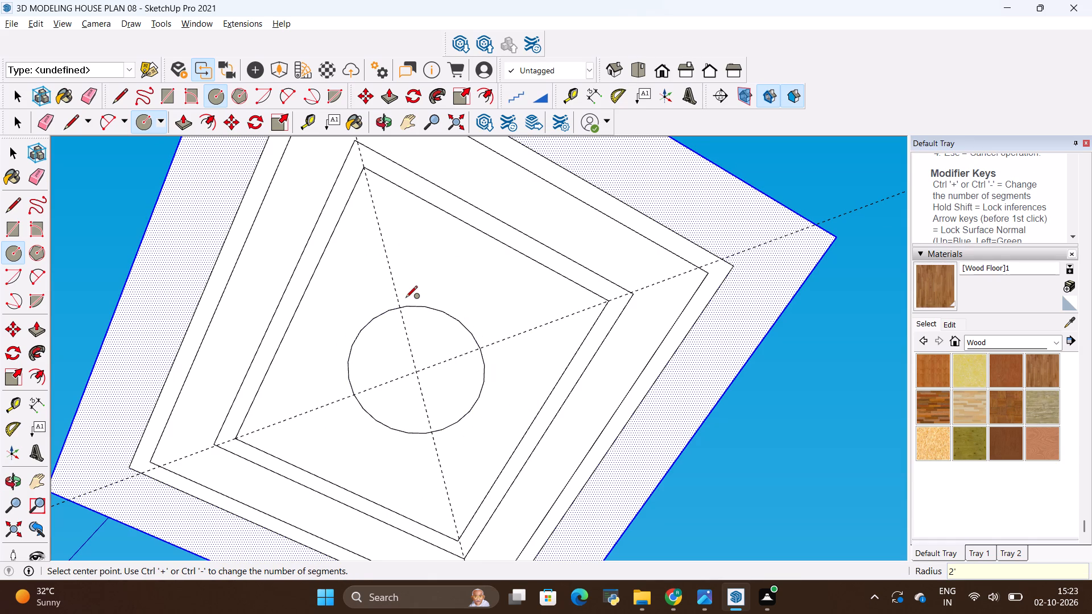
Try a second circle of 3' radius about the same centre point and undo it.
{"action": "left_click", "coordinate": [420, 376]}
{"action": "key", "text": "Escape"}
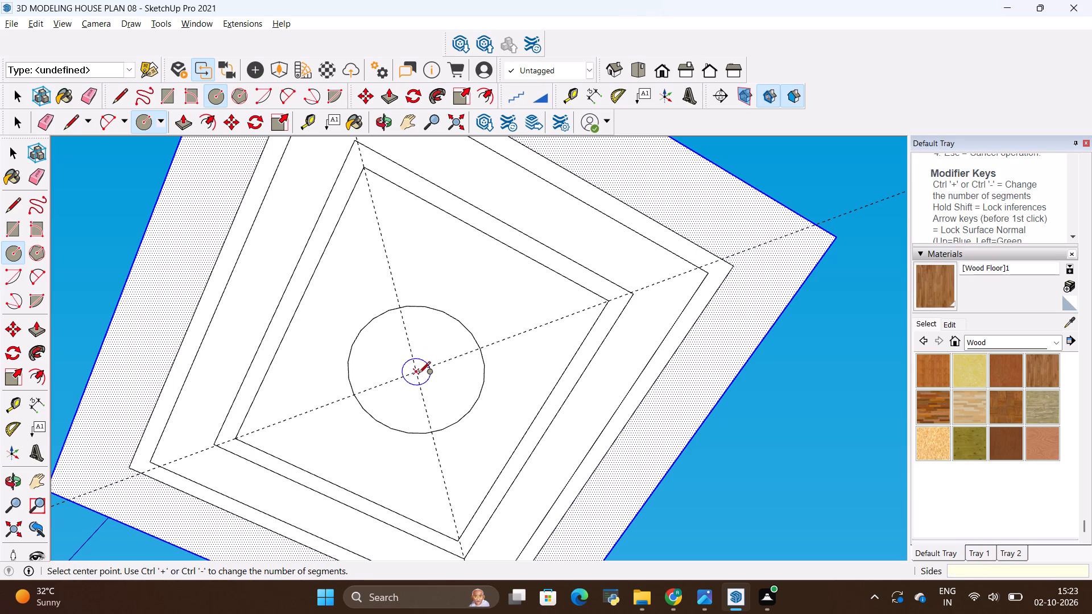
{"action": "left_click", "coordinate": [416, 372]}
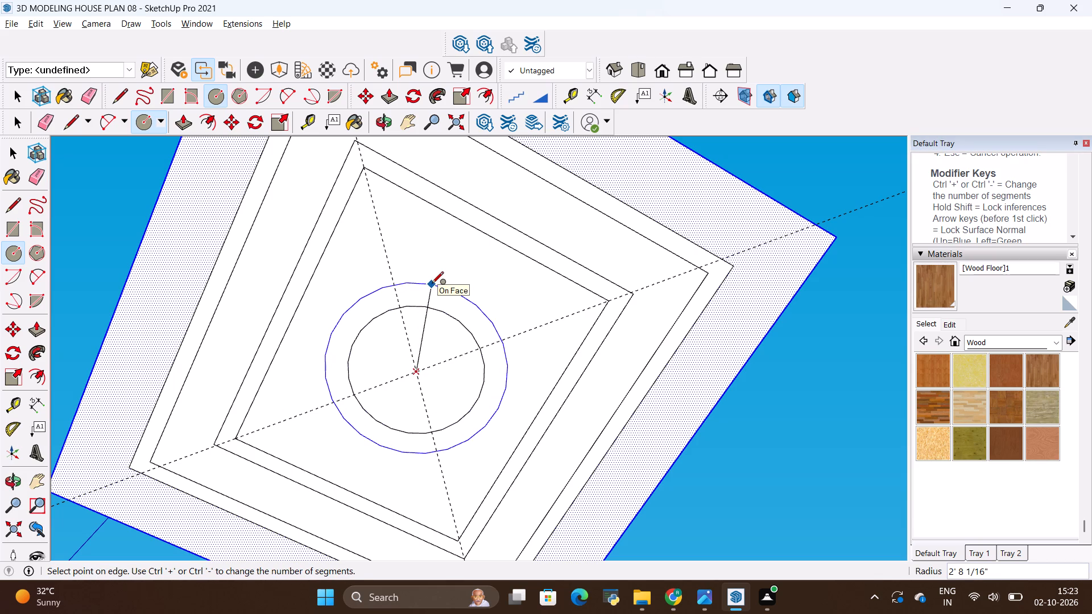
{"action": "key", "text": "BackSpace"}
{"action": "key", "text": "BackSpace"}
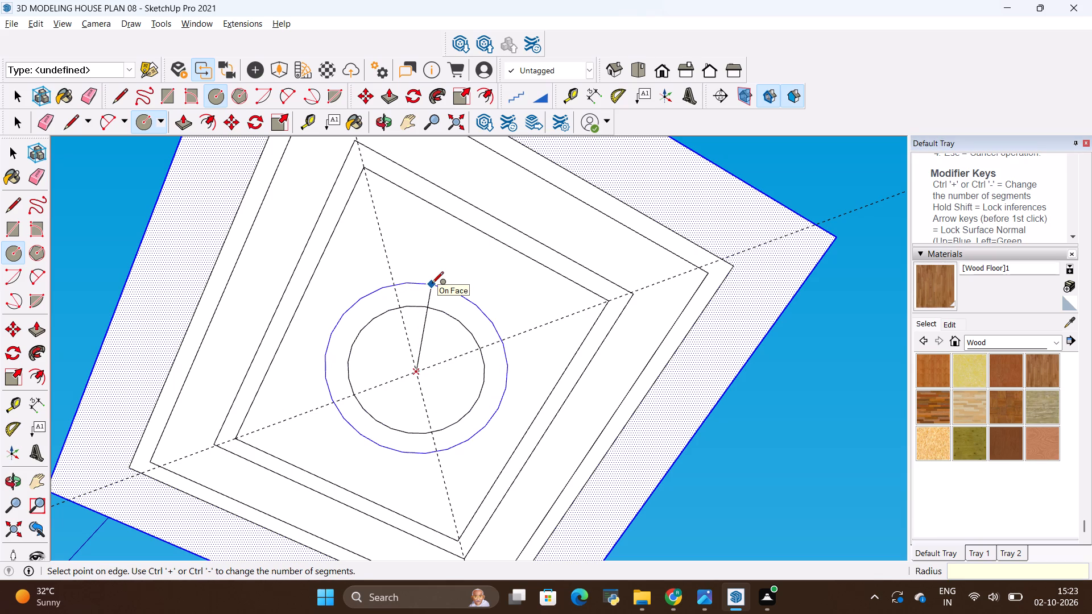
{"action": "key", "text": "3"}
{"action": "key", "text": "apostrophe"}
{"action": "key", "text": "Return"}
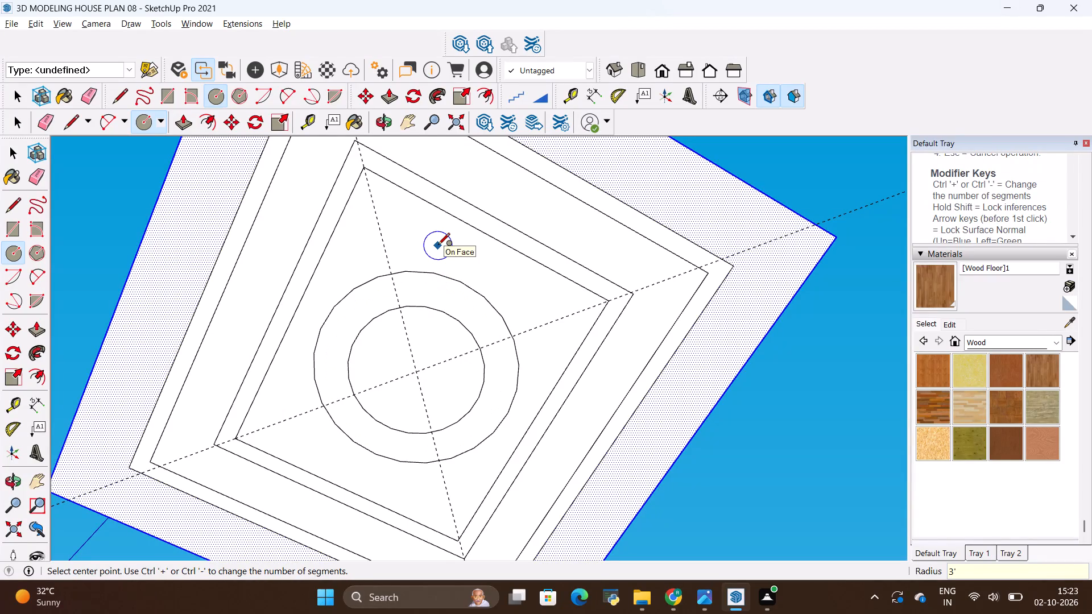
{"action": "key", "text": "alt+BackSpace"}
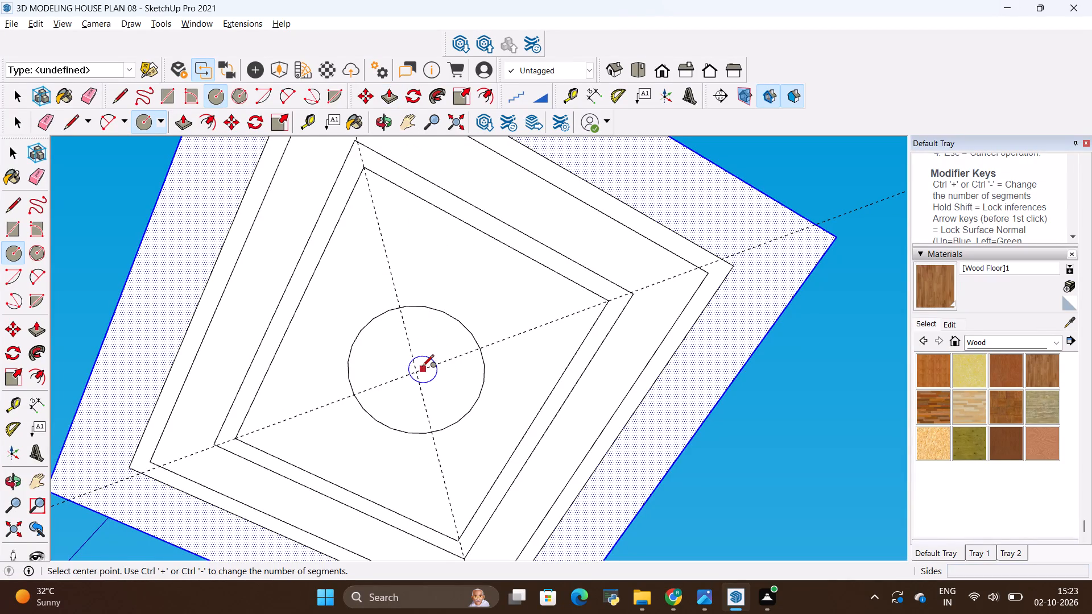
Draw a concentric circle of 2'6" radius around the 2' circle, forming a narrow ring.
{"action": "left_click", "coordinate": [416, 372]}
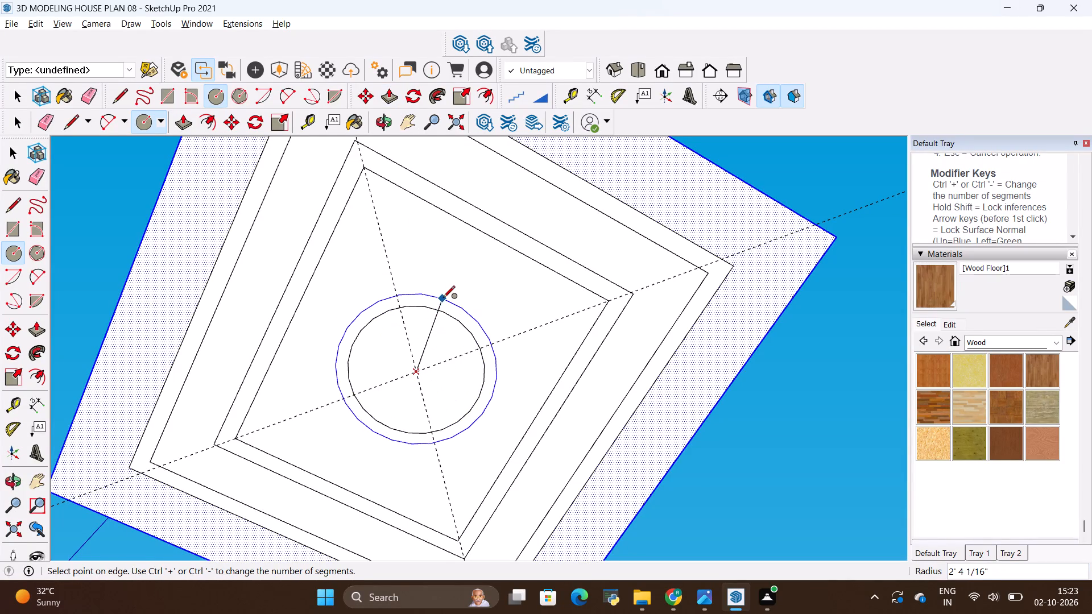
{"action": "key", "text": "BackSpace"}
{"action": "key", "text": "BackSpace"}
{"action": "type", "text": "2'"}
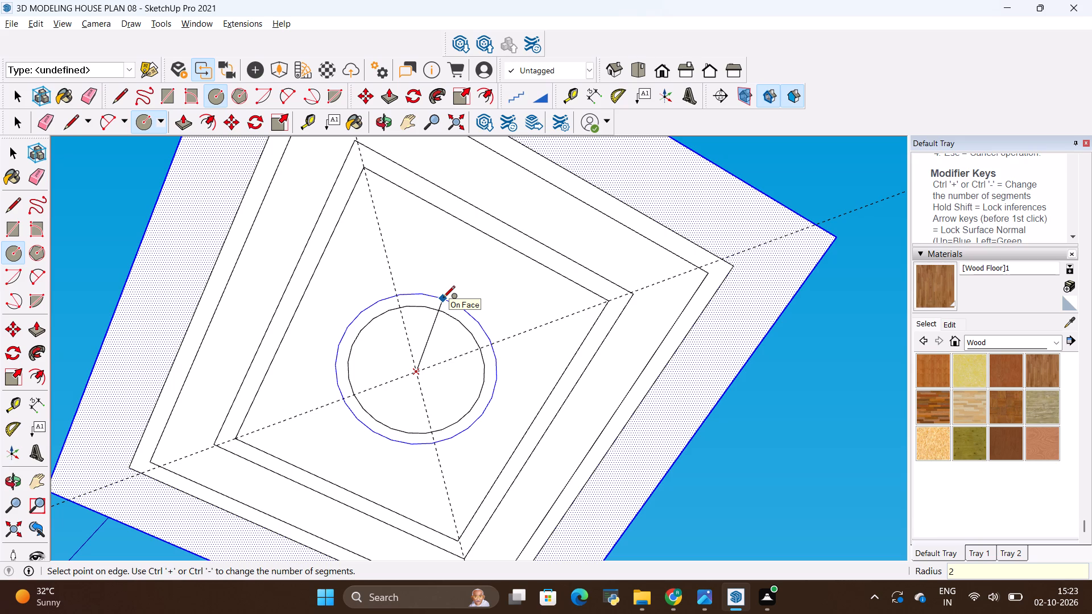
{"action": "key", "text": "6"}
{"action": "key", "text": "shift+quotedbl"}
{"action": "key", "text": "Return"}
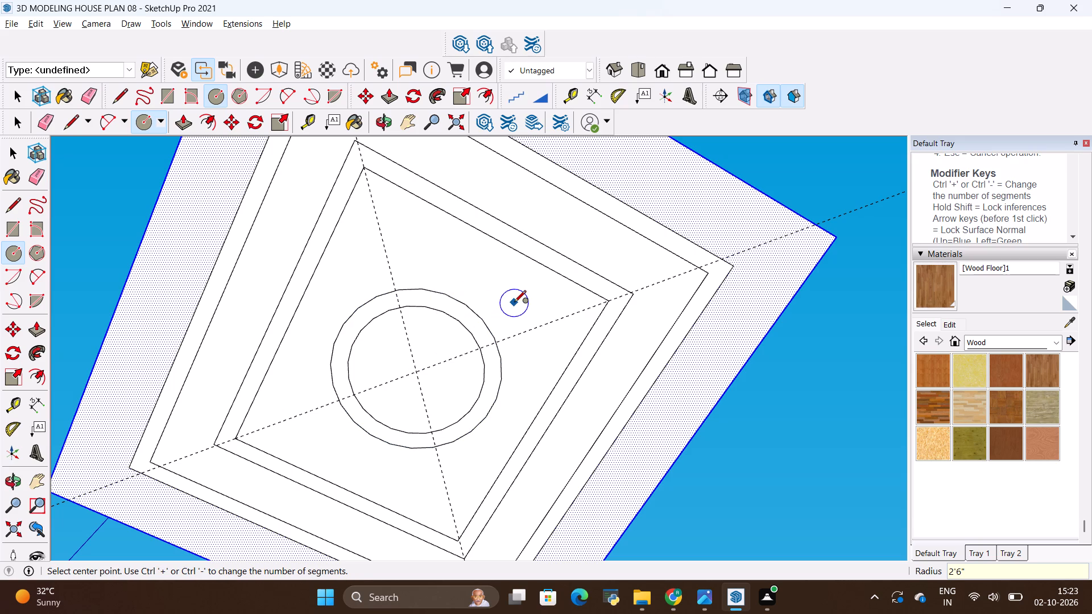
Erase both diagonal guide lines from the ceiling's underside.
{"action": "key", "text": "e"}
{"action": "left_click_drag", "start_coordinate": [539, 297], "coordinate": [550, 344]}
{"action": "left_click_drag", "start_coordinate": [388, 250], "coordinate": [363, 268]}
{"action": "scroll", "coordinate": [406, 312], "scroll_direction": "up", "scroll_amount": 4}
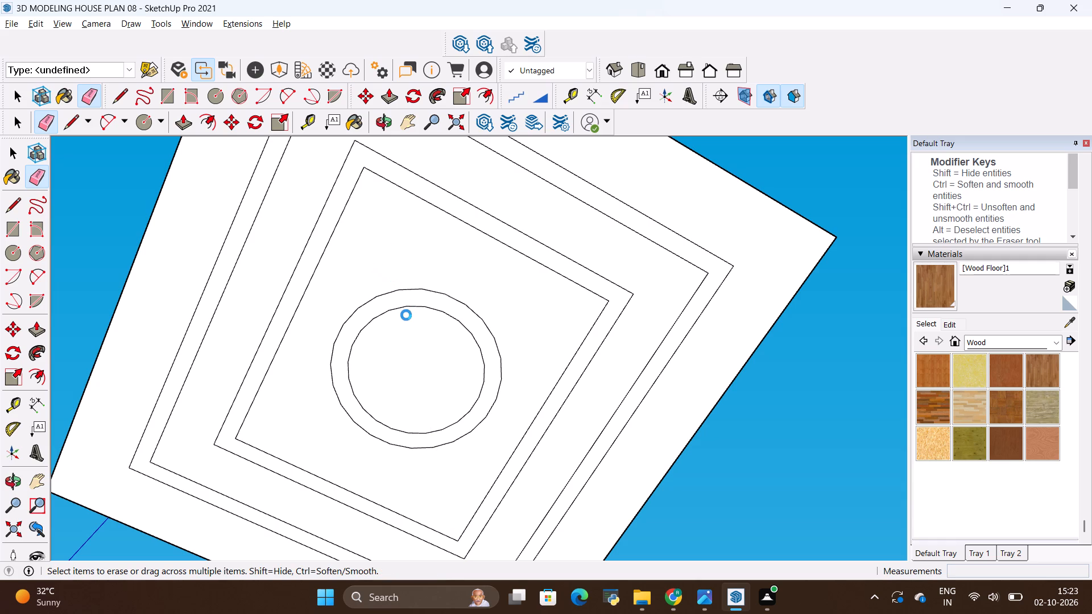
{"action": "scroll", "coordinate": [406, 315], "scroll_direction": "up", "scroll_amount": 2}
{"action": "scroll", "coordinate": [424, 306], "scroll_direction": "down", "scroll_amount": 3}
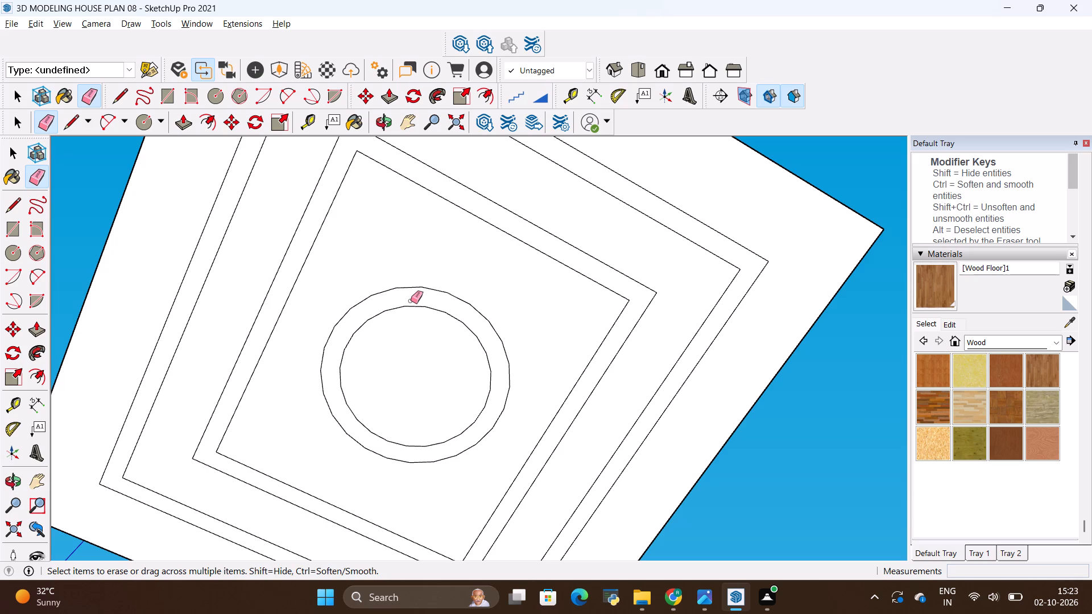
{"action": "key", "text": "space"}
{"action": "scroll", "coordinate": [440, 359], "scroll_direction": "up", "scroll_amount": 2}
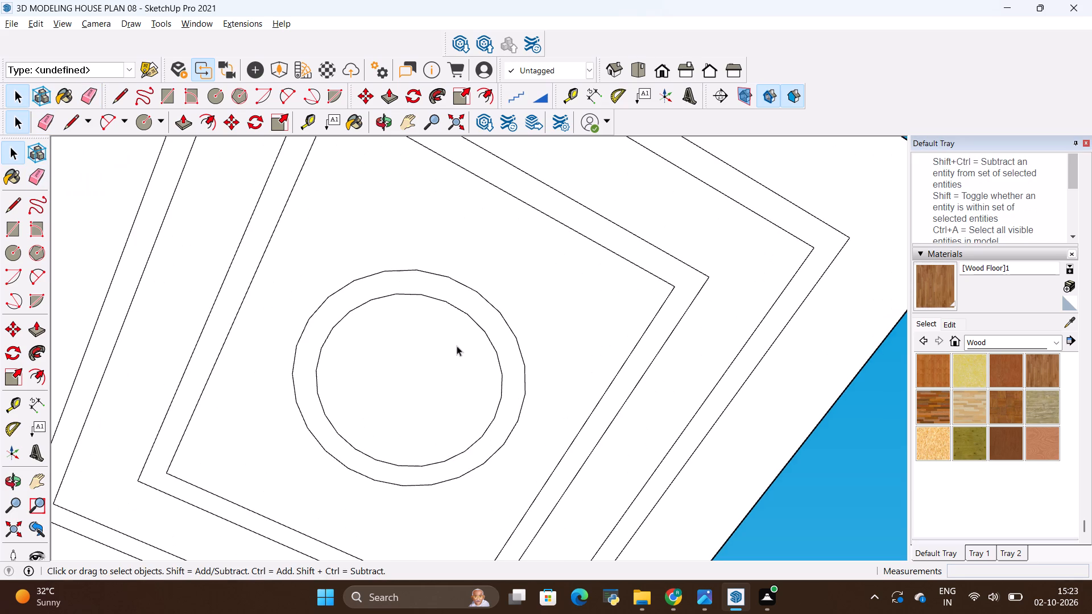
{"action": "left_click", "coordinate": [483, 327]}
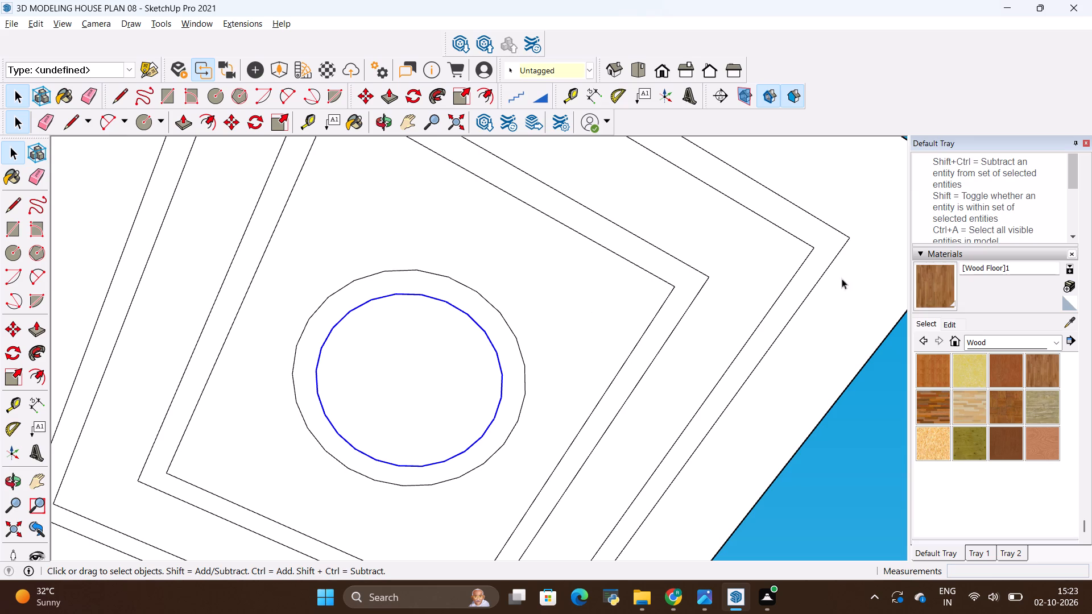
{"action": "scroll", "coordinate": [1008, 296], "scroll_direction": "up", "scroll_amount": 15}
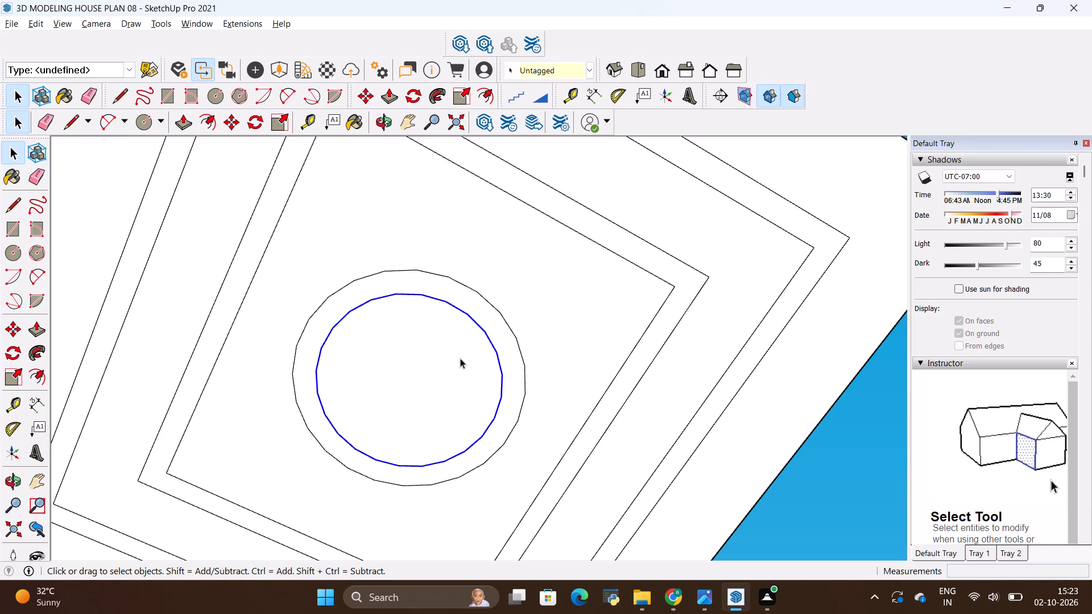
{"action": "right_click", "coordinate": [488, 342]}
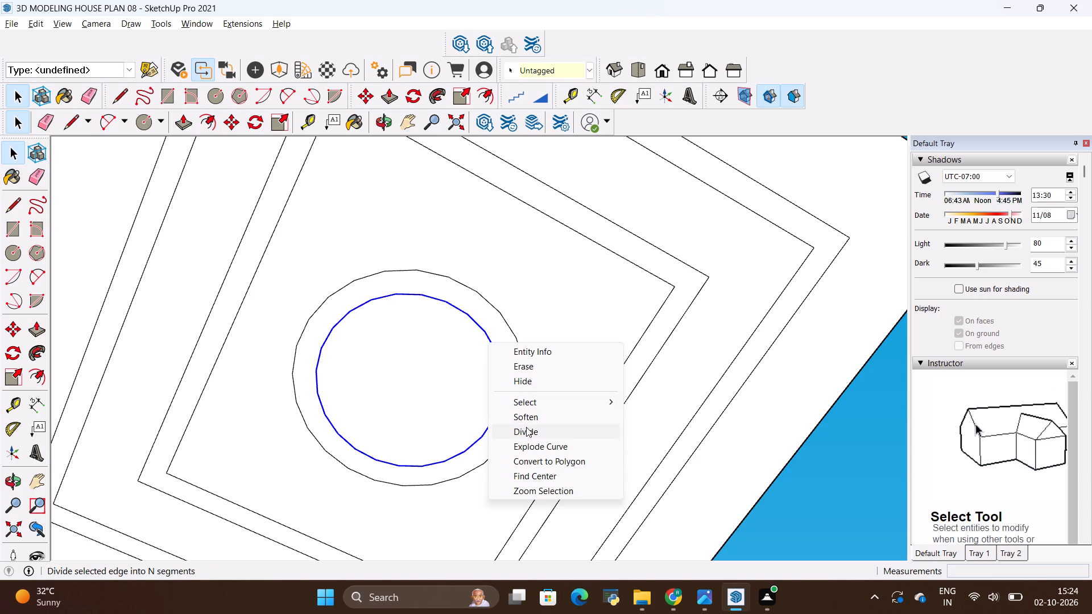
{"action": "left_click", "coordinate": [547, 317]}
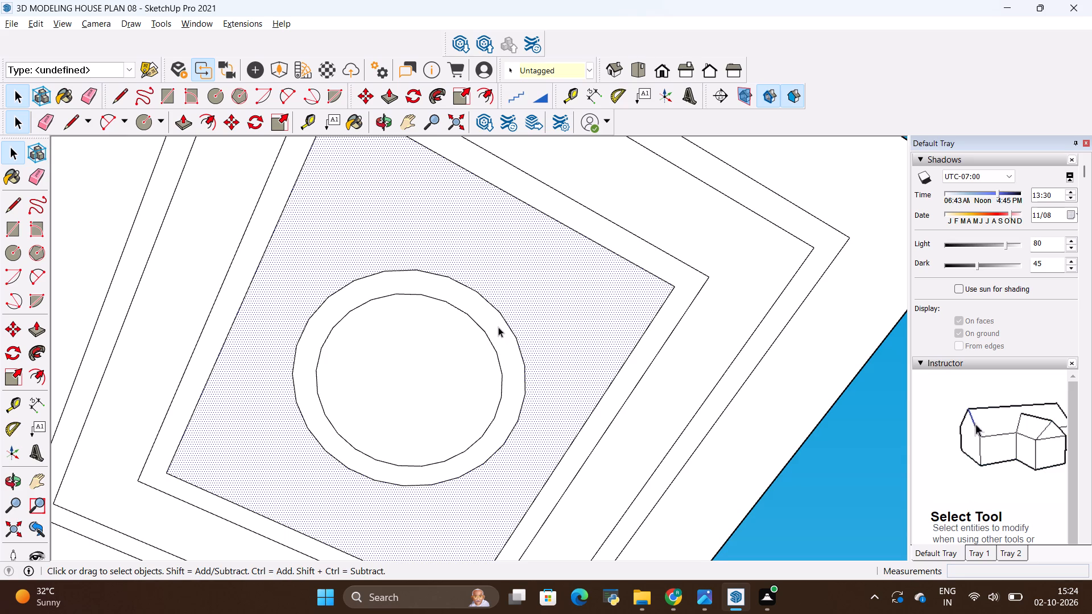
Push/Pull the outer narrow rectangular band 6" outward from the ceiling's underside.
{"action": "scroll", "coordinate": [498, 327], "scroll_direction": "down", "scroll_amount": 4}
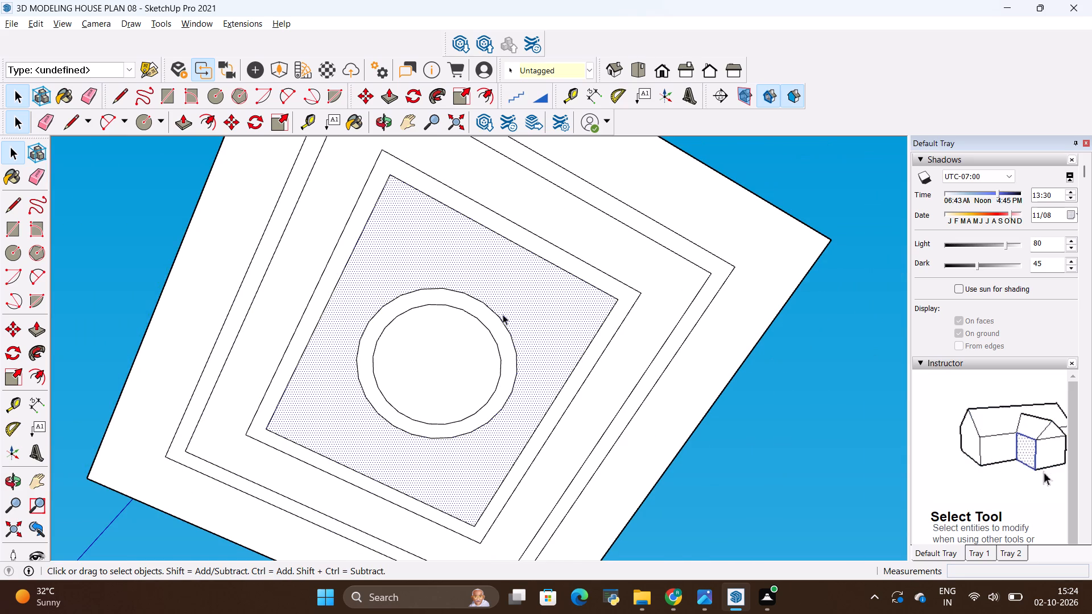
{"action": "scroll", "coordinate": [606, 206], "scroll_direction": "up", "scroll_amount": 3}
{"action": "key", "text": "p"}
{"action": "left_click", "coordinate": [611, 205]}
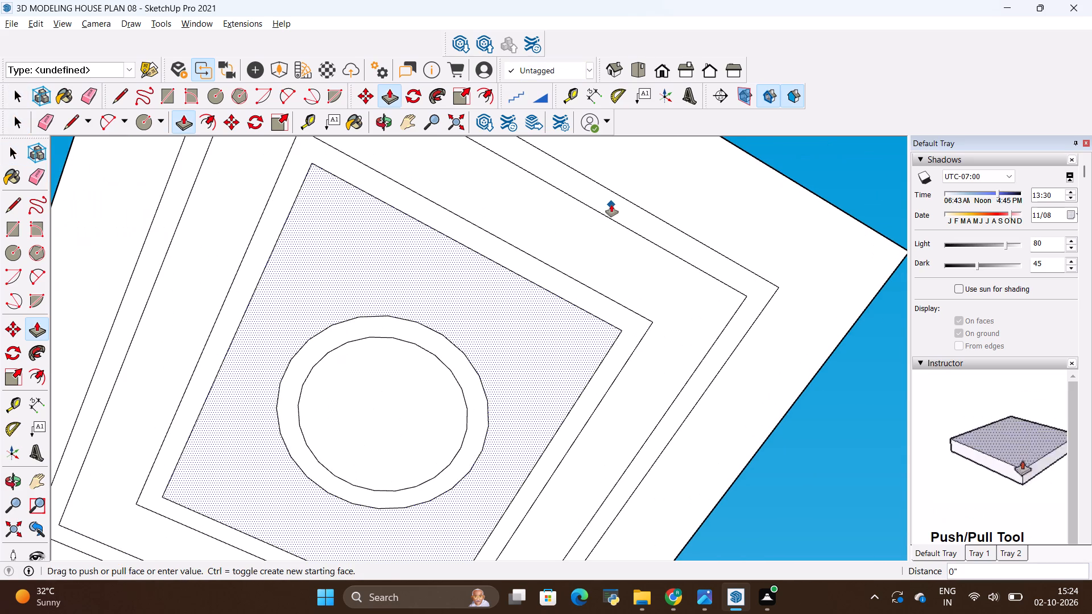
{"action": "key", "text": "Escape"}
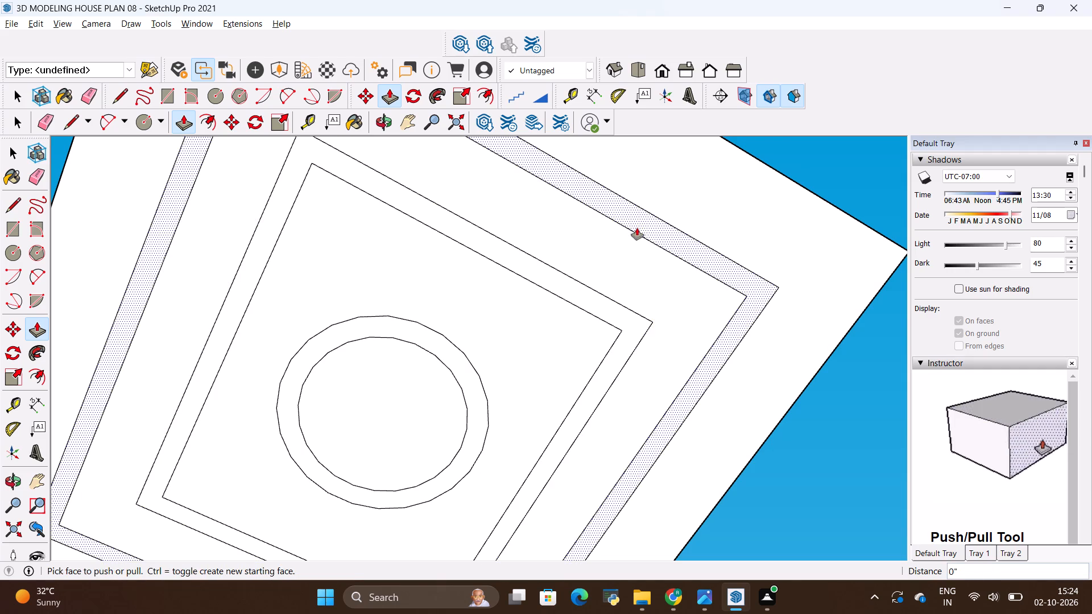
{"action": "left_click", "coordinate": [638, 225]}
{"action": "middle_click_drag", "start_coordinate": [643, 243], "coordinate": [552, 422]}
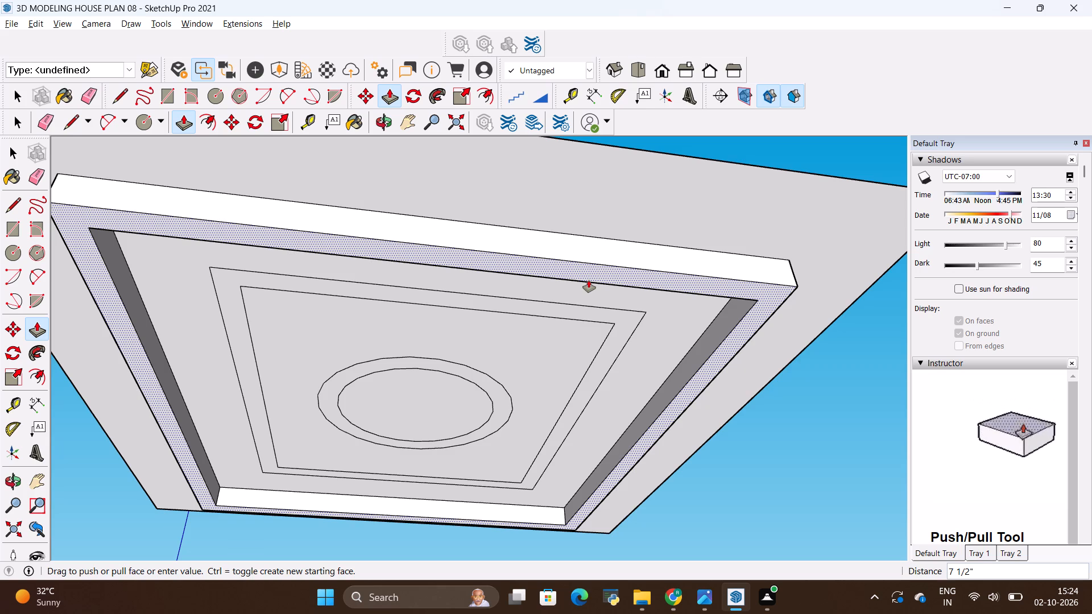
{"action": "key", "text": "BackSpace"}
{"action": "key", "text": "BackSpace"}
{"action": "key", "text": "6"}
{"action": "key", "text": "shift+quotedbl"}
{"action": "key", "text": "Return"}
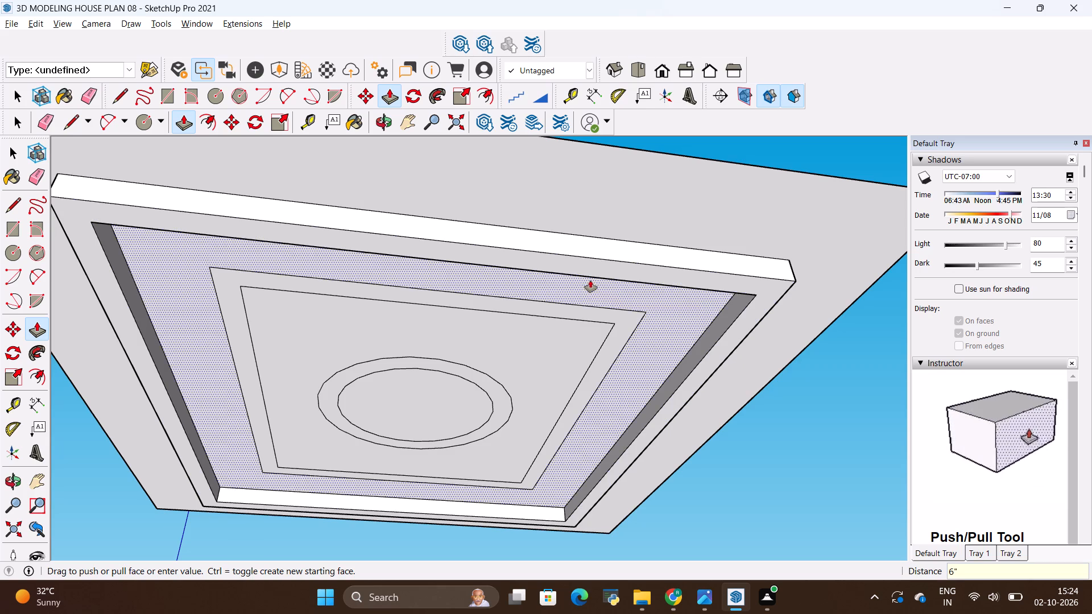
Repeat the 6" Push/Pull on the inner narrow rectangular band and the central circular ring.
{"action": "double_click", "coordinate": [618, 322]}
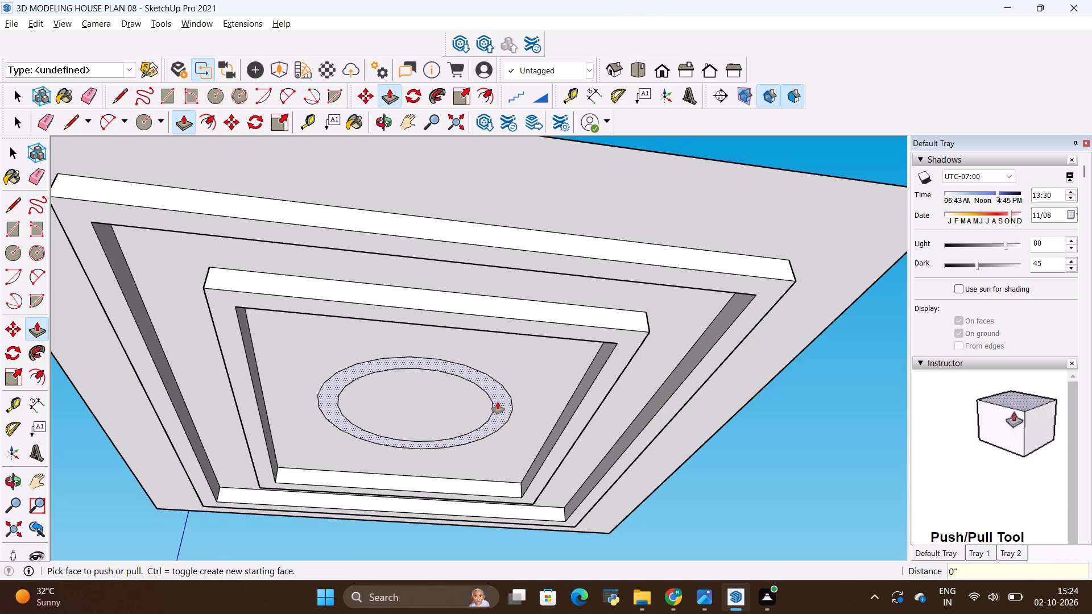
{"action": "double_click", "coordinate": [498, 402]}
{"action": "scroll", "coordinate": [544, 376], "scroll_direction": "down", "scroll_amount": 3}
{"action": "middle_click_drag", "start_coordinate": [544, 344], "coordinate": [433, 292]}
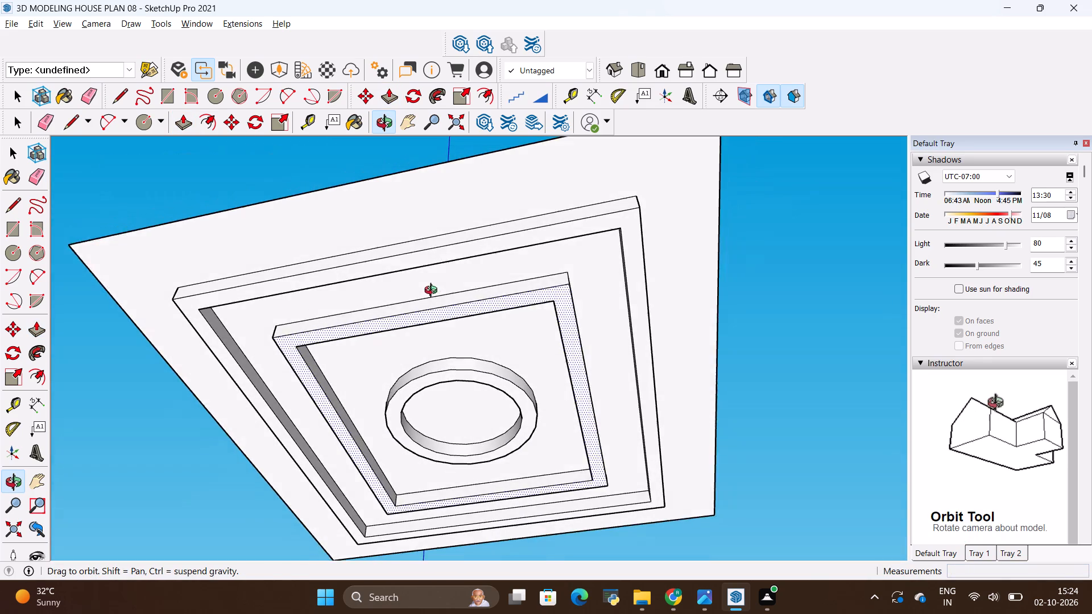
{"action": "middle_click_drag", "start_coordinate": [433, 292], "coordinate": [431, 298]}
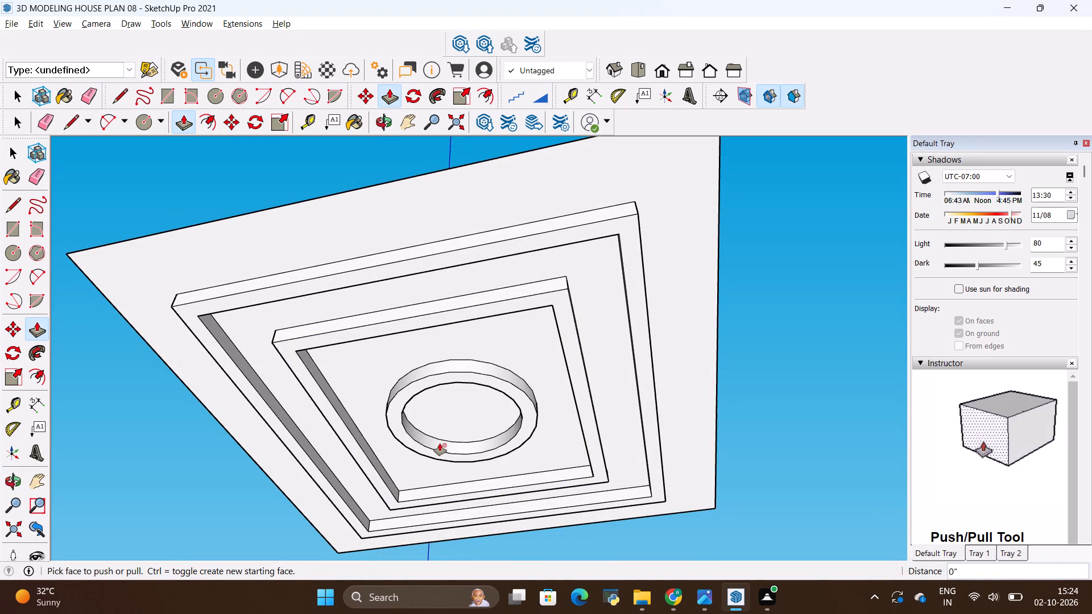
{"action": "scroll", "coordinate": [603, 350], "scroll_direction": "down", "scroll_amount": 3}
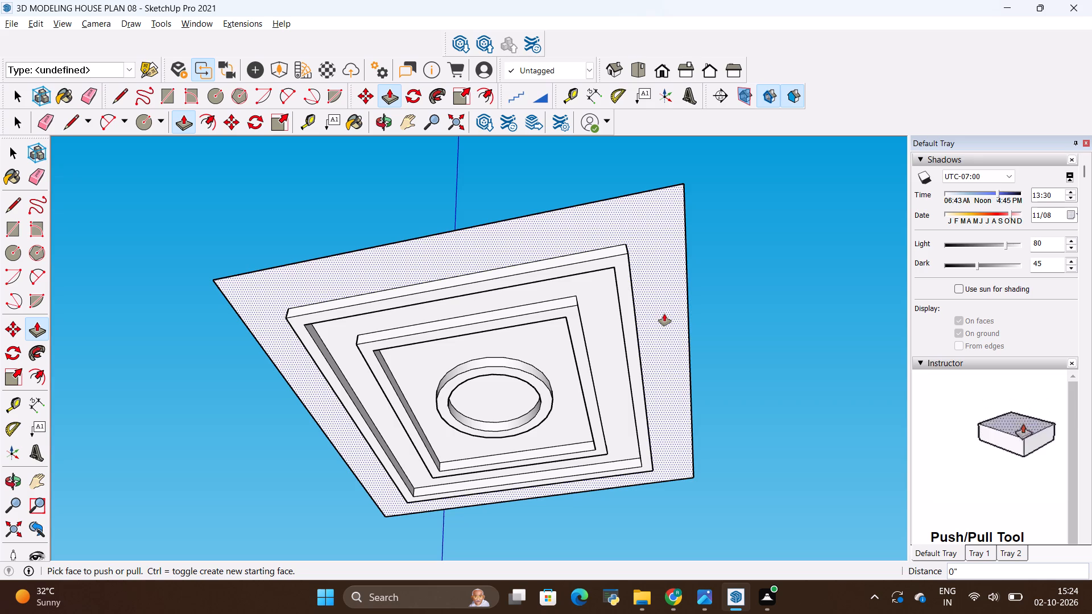
{"action": "scroll", "coordinate": [981, 336], "scroll_direction": "up", "scroll_amount": 7}
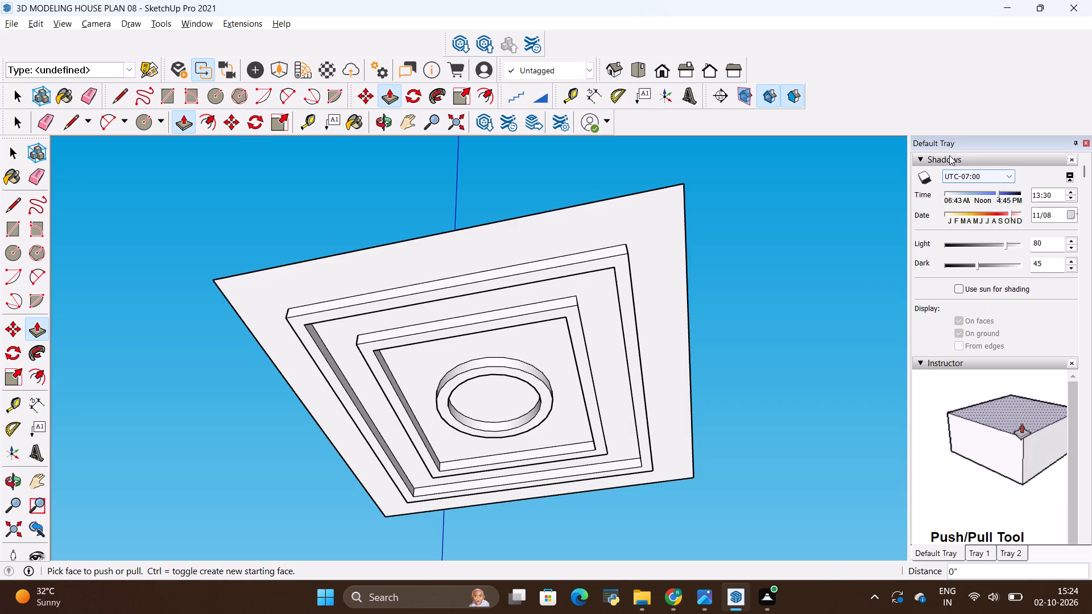
Paint the bottom faces of both raised rectangular bands with brown Color C07 from the Colors collection.
{"action": "scroll", "coordinate": [1057, 358], "scroll_direction": "down", "scroll_amount": 7}
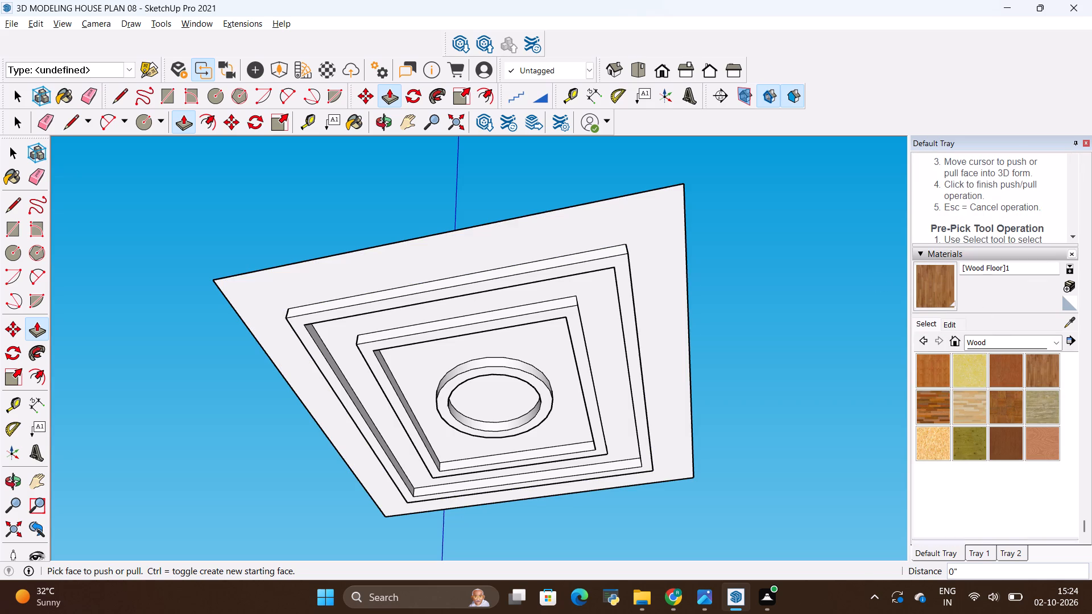
{"action": "left_click", "coordinate": [1020, 270]}
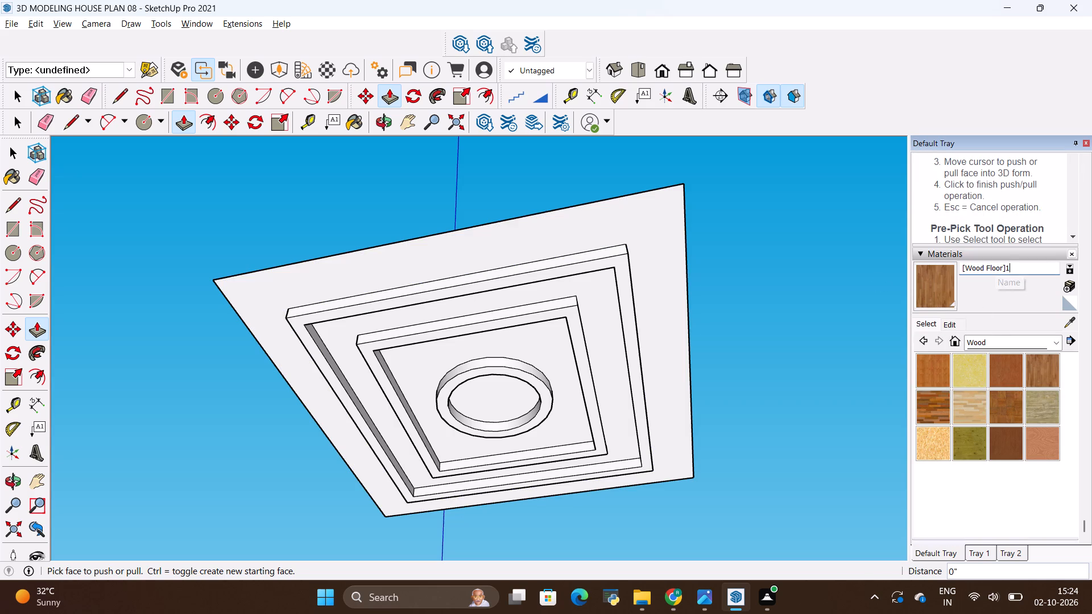
{"action": "left_click", "coordinate": [1019, 342]}
{"action": "left_click", "coordinate": [996, 387]}
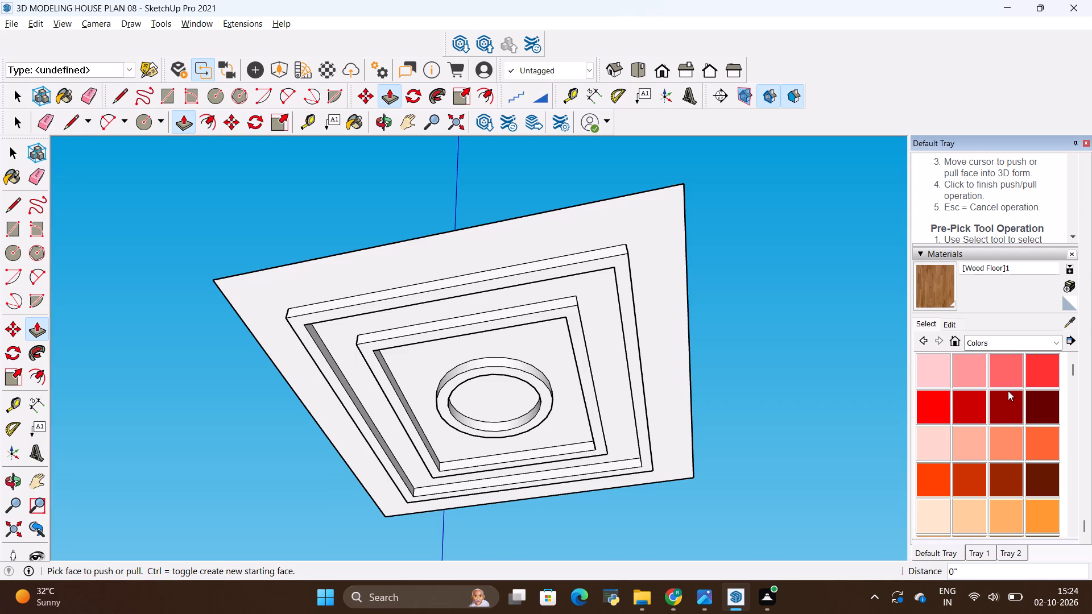
{"action": "scroll", "coordinate": [1002, 400], "scroll_direction": "up", "scroll_amount": 2}
{"action": "scroll", "coordinate": [1002, 401], "scroll_direction": "down", "scroll_amount": 5}
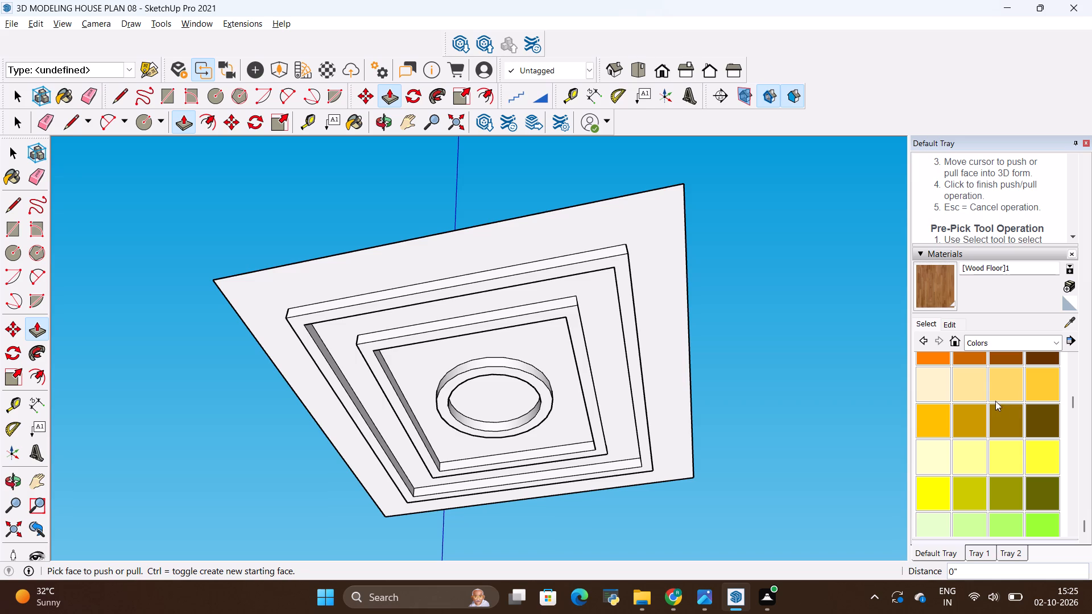
{"action": "scroll", "coordinate": [1033, 424], "scroll_direction": "down", "scroll_amount": 2}
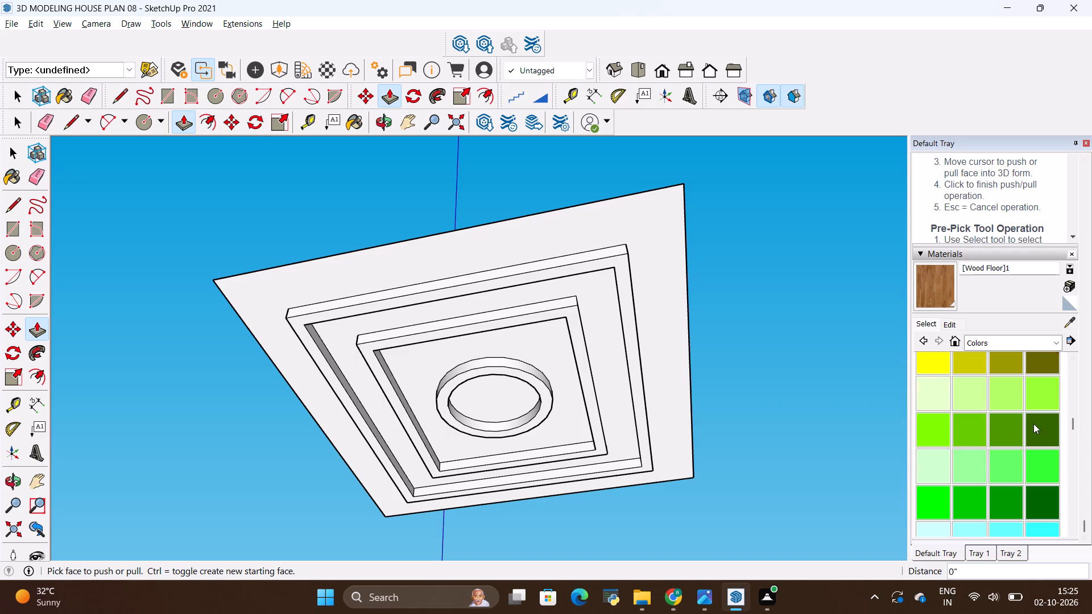
{"action": "scroll", "coordinate": [1033, 424], "scroll_direction": "up", "scroll_amount": 3}
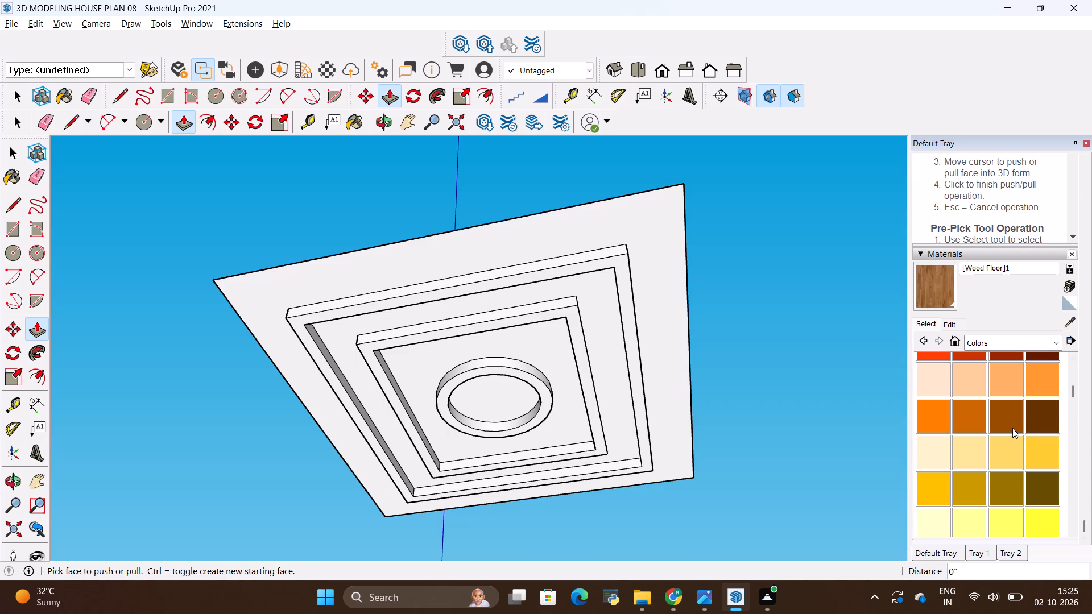
{"action": "left_click", "coordinate": [1014, 422]}
{"action": "scroll", "coordinate": [502, 296], "scroll_direction": "up", "scroll_amount": 7}
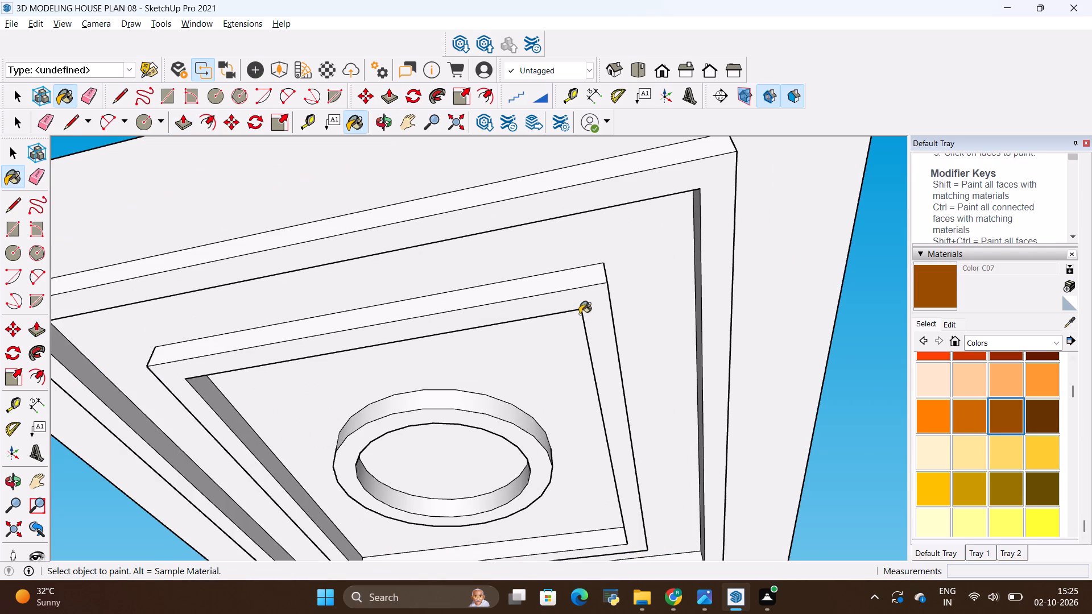
{"action": "left_click", "coordinate": [582, 304]}
{"action": "left_click", "coordinate": [710, 220]}
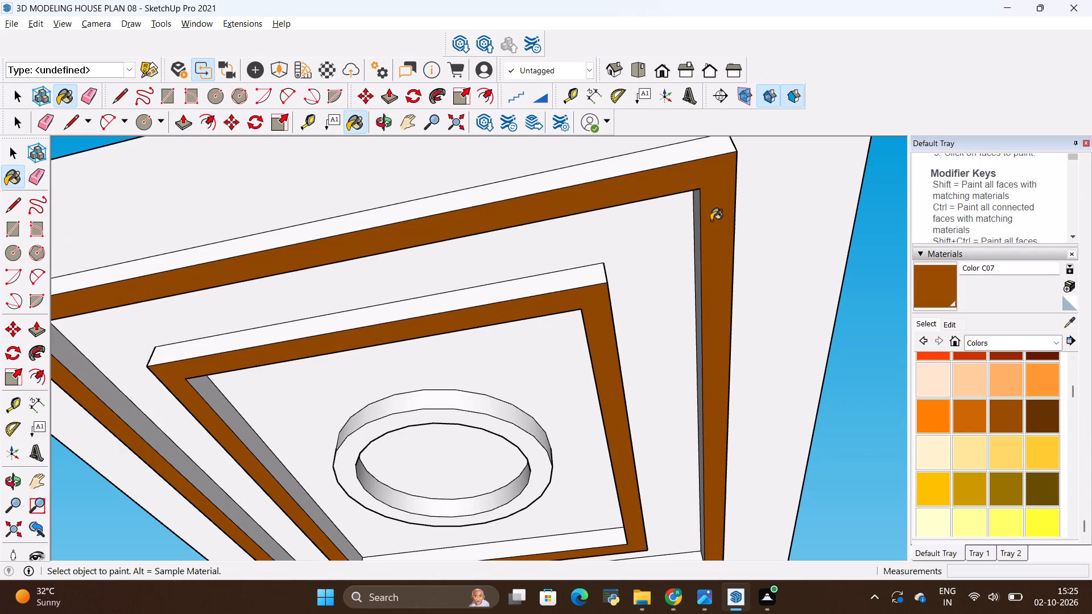
Paint one long outer side of each rectangular band and one inner side of the outer band with Color C07.
{"action": "scroll", "coordinate": [539, 269], "scroll_direction": "up", "scroll_amount": 3}
{"action": "left_click", "coordinate": [562, 289]}
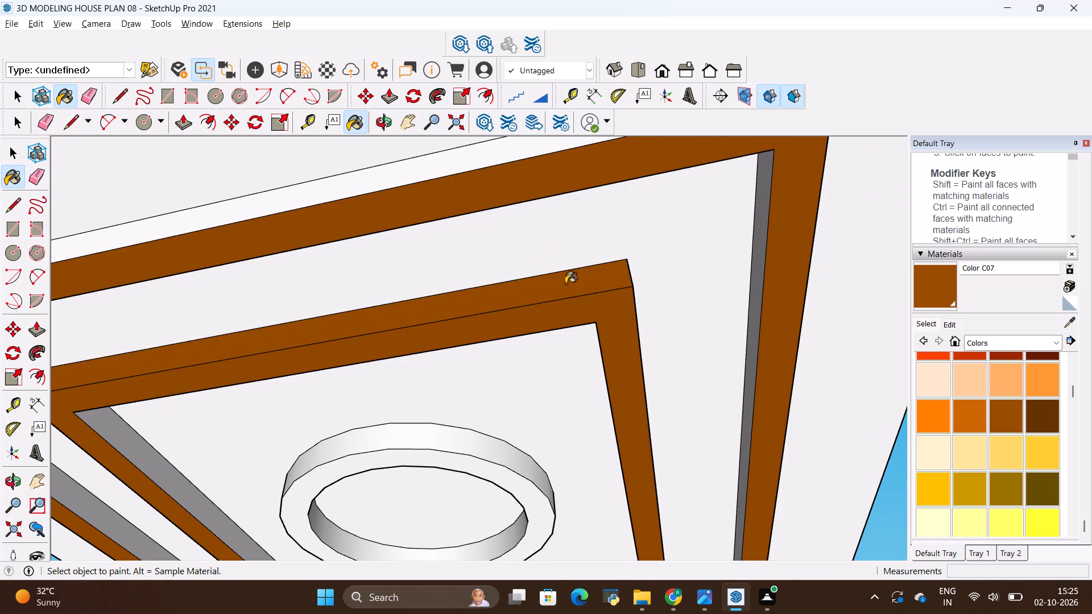
{"action": "middle_click_drag", "start_coordinate": [565, 282], "coordinate": [605, 350]}
{"action": "left_click", "coordinate": [626, 288]}
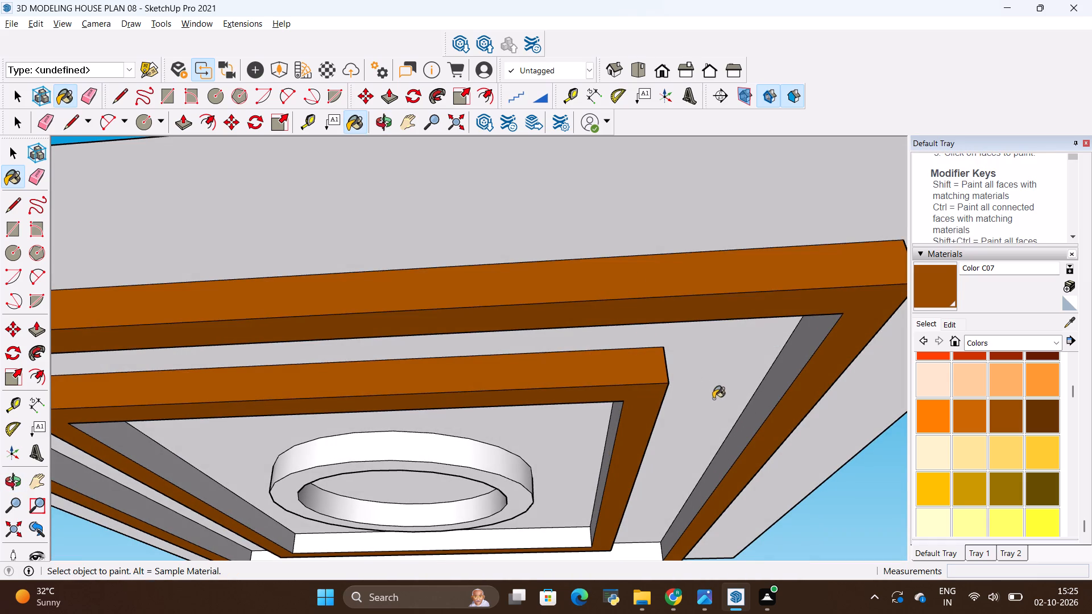
{"action": "scroll", "coordinate": [799, 400], "scroll_direction": "up", "scroll_amount": 4}
{"action": "left_click", "coordinate": [784, 371]}
{"action": "scroll", "coordinate": [788, 344], "scroll_direction": "down", "scroll_amount": 4}
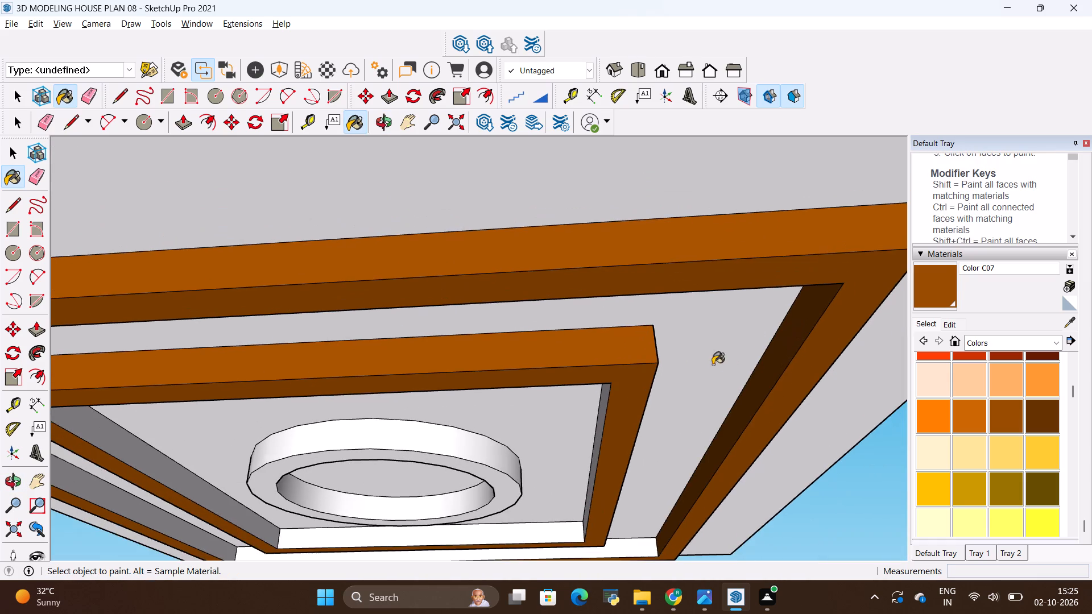
Paint the central circular ring's bottom face, outer side and inner side with Color C07.
{"action": "scroll", "coordinate": [537, 480], "scroll_direction": "up", "scroll_amount": 4}
{"action": "left_click", "coordinate": [497, 500]}
{"action": "left_click", "coordinate": [490, 455]}
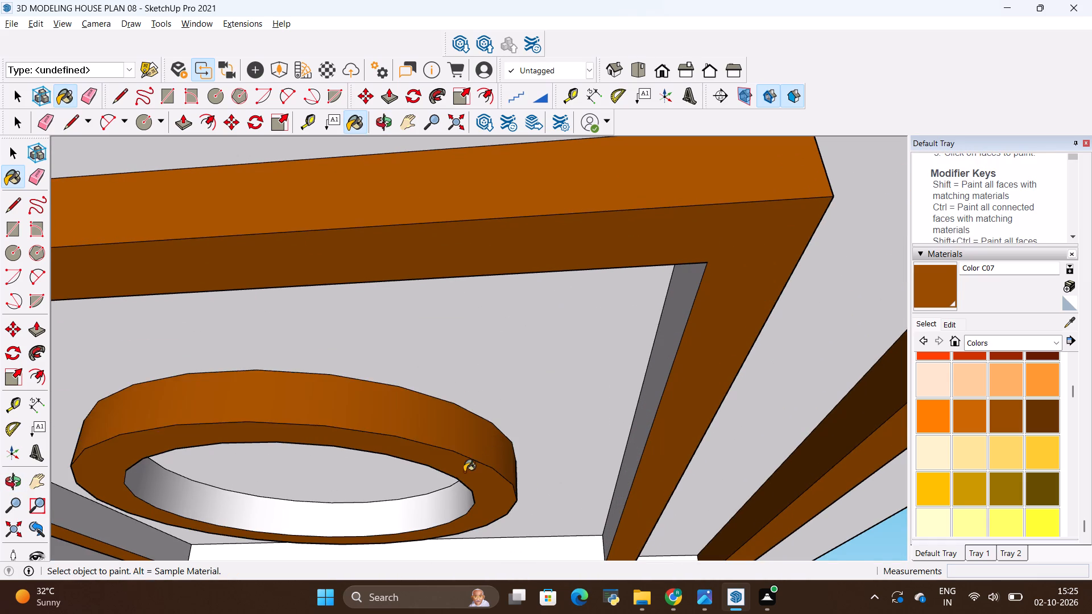
{"action": "scroll", "coordinate": [442, 490], "scroll_direction": "up", "scroll_amount": 4}
{"action": "left_click", "coordinate": [429, 519]}
{"action": "scroll", "coordinate": [529, 429], "scroll_direction": "down", "scroll_amount": 6}
{"action": "scroll", "coordinate": [568, 374], "scroll_direction": "down", "scroll_amount": 6}
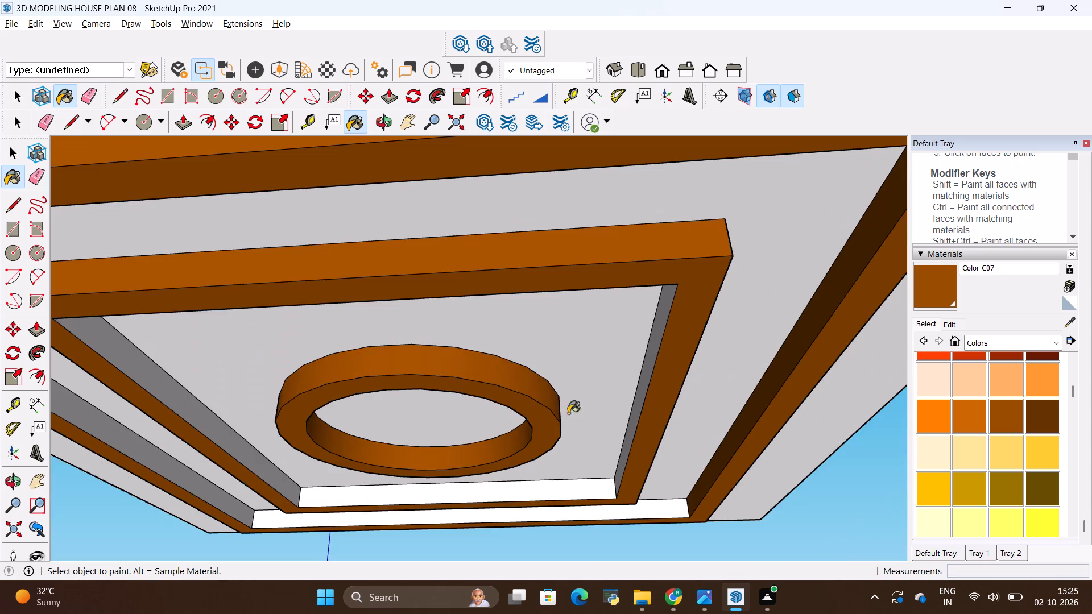
Paint the remaining white inner side faces of both rectangular bands with Color C07.
{"action": "scroll", "coordinate": [576, 495], "scroll_direction": "up", "scroll_amount": 4}
{"action": "left_click", "coordinate": [574, 493]}
{"action": "left_click", "coordinate": [593, 524]}
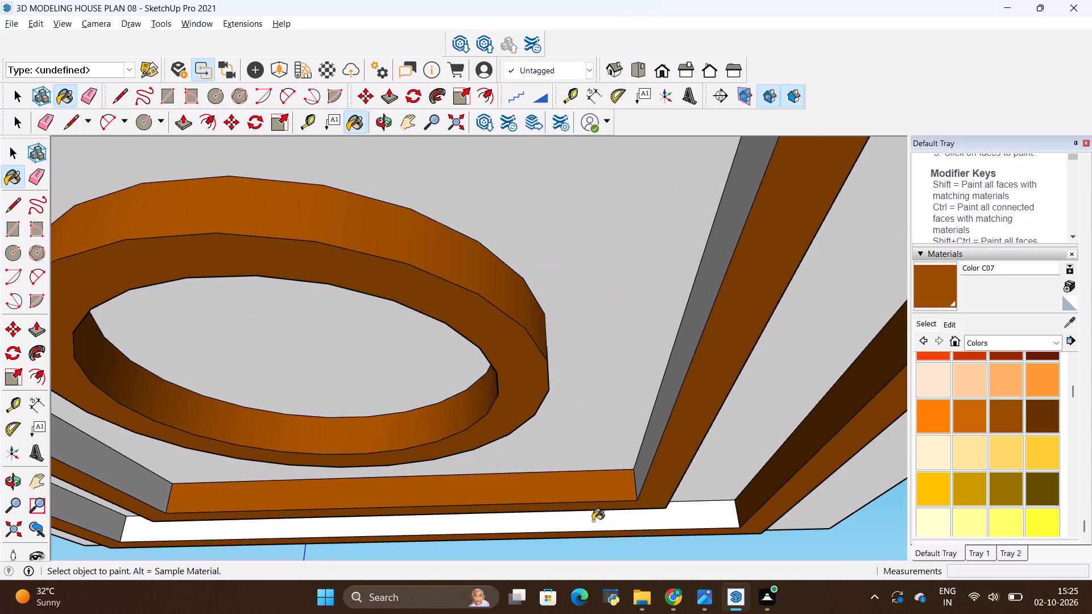
{"action": "scroll", "coordinate": [591, 495], "scroll_direction": "down", "scroll_amount": 3}
{"action": "scroll", "coordinate": [636, 457], "scroll_direction": "up", "scroll_amount": 1}
{"action": "middle_click_drag", "start_coordinate": [642, 458], "coordinate": [735, 496]}
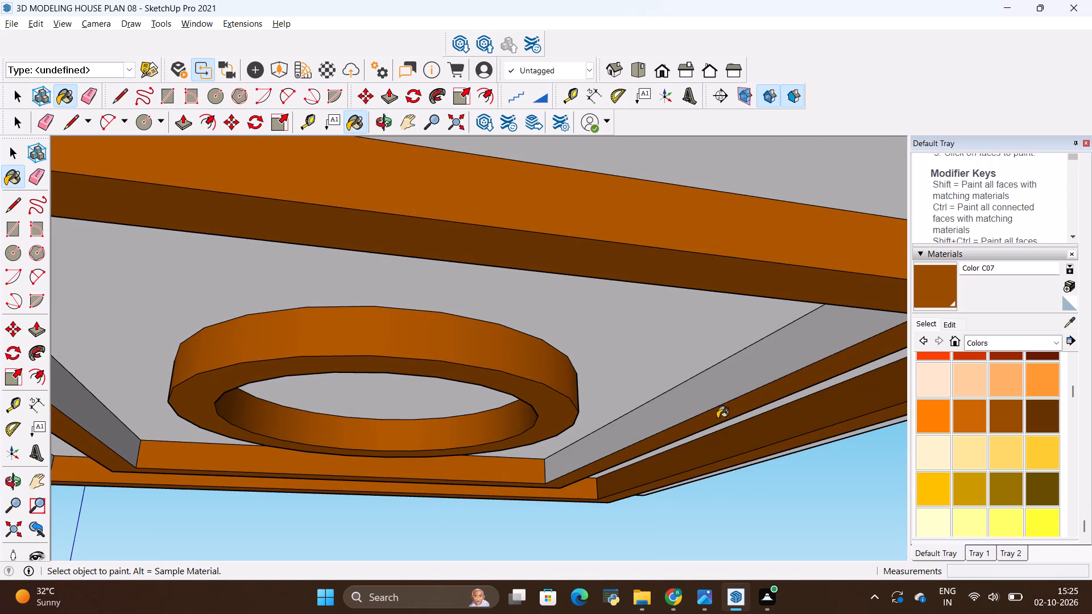
{"action": "left_click", "coordinate": [714, 392]}
{"action": "scroll", "coordinate": [725, 408], "scroll_direction": "down", "scroll_amount": 4}
{"action": "middle_click_drag", "start_coordinate": [726, 401], "coordinate": [487, 384]}
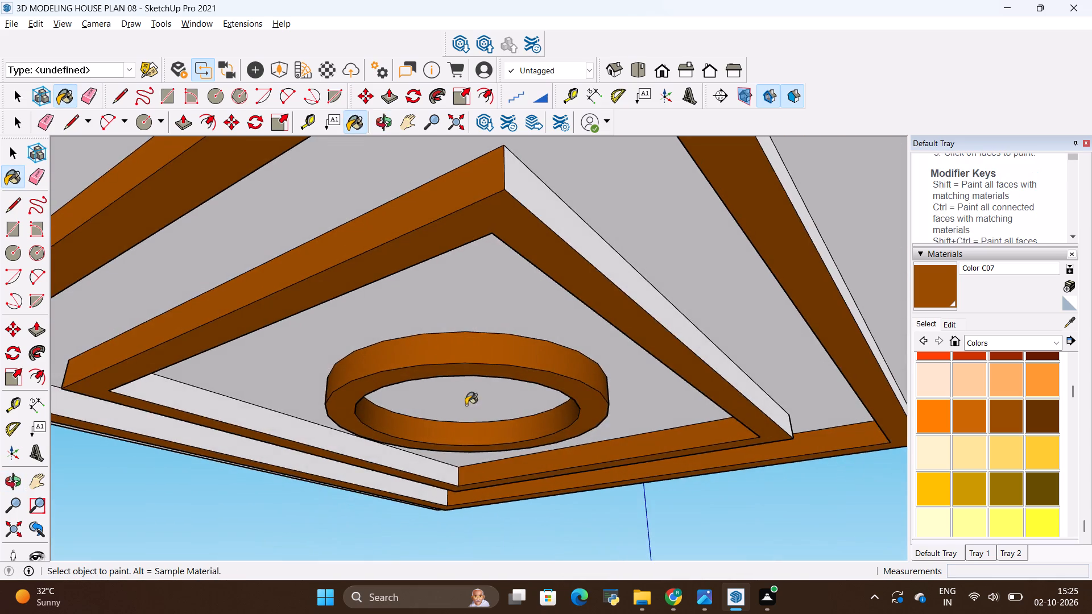
{"action": "scroll", "coordinate": [384, 503], "scroll_direction": "up", "scroll_amount": 4}
{"action": "left_click", "coordinate": [400, 466]}
{"action": "left_click", "coordinate": [477, 364]}
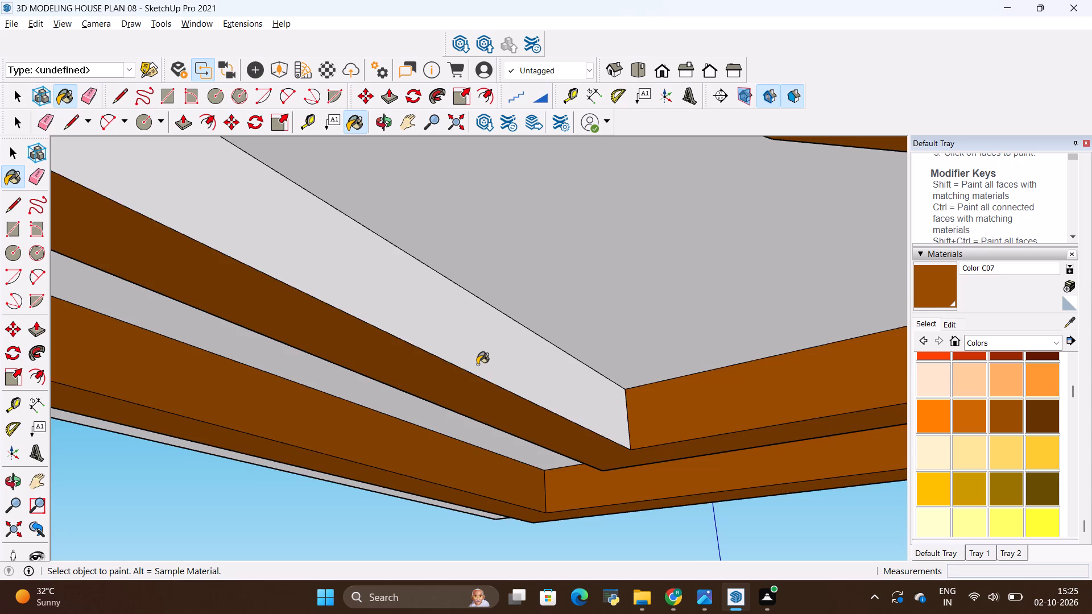
Paint the adjoining white outer side face of the outer band and of the inner band with Color C07.
{"action": "scroll", "coordinate": [501, 401], "scroll_direction": "down", "scroll_amount": 20}
{"action": "scroll", "coordinate": [501, 401], "scroll_direction": "down", "scroll_amount": 1}
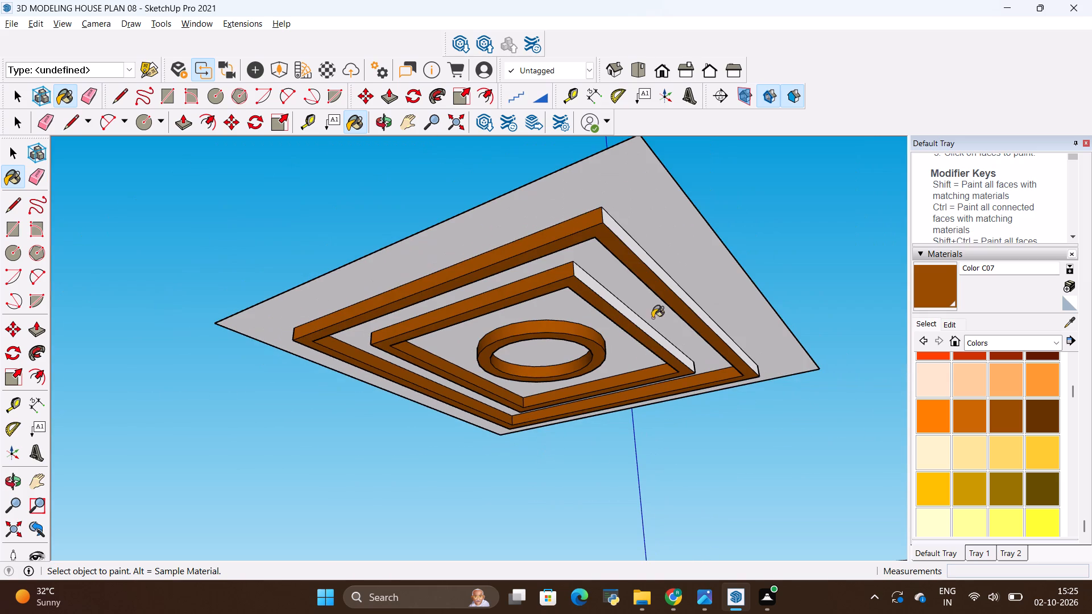
{"action": "scroll", "coordinate": [664, 296], "scroll_direction": "up", "scroll_amount": 7}
{"action": "left_click", "coordinate": [672, 275]}
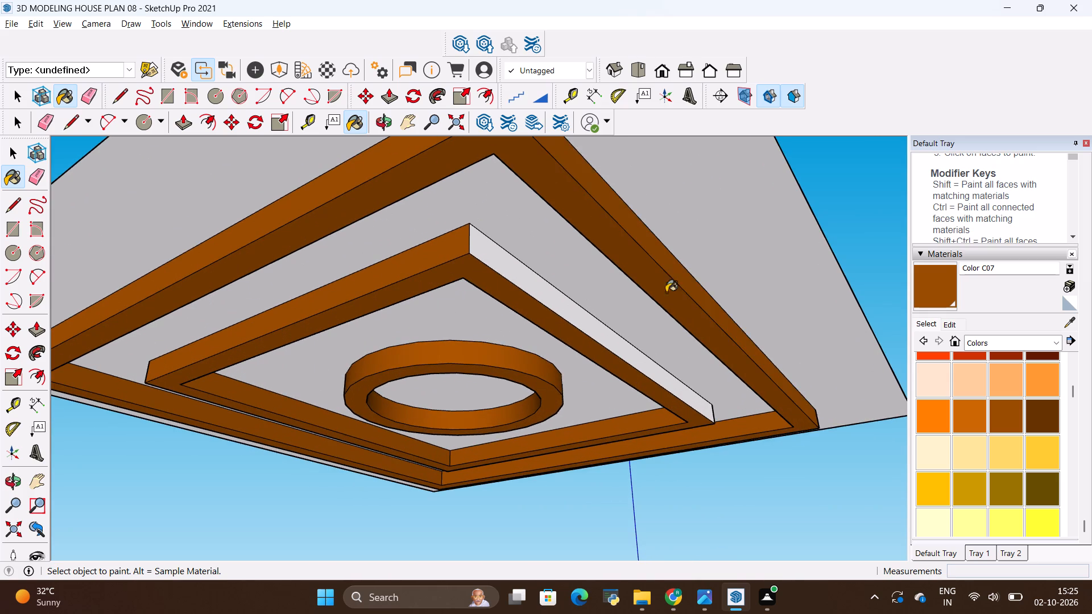
{"action": "scroll", "coordinate": [596, 354], "scroll_direction": "up", "scroll_amount": 5}
{"action": "left_click", "coordinate": [603, 327]}
{"action": "scroll", "coordinate": [603, 356], "scroll_direction": "down", "scroll_amount": 11}
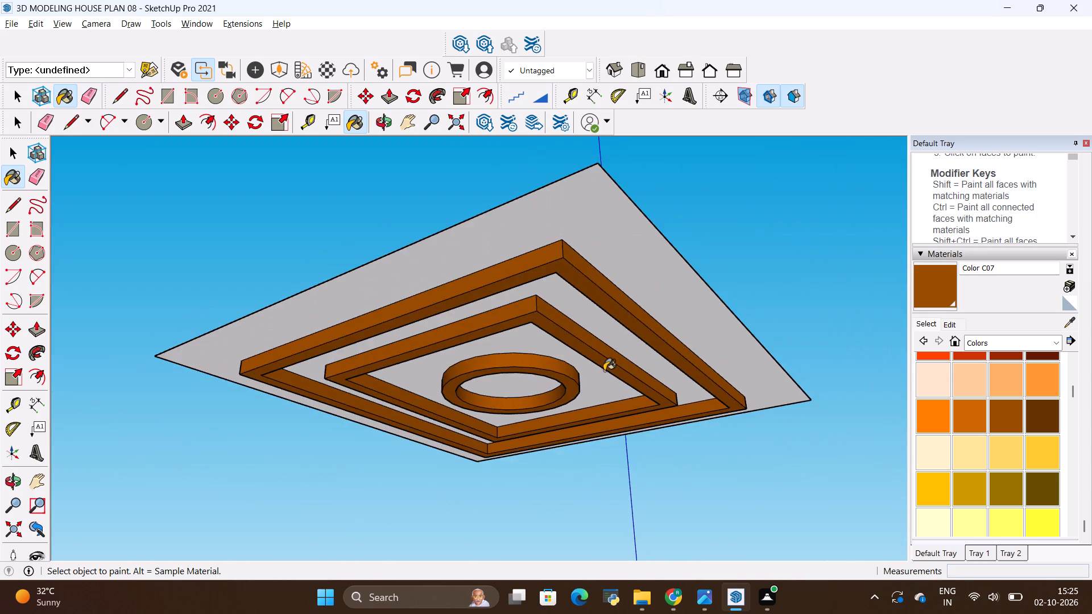
Make one group of the entire decorative ceiling, including its panel, rectangular bands and circular ring.
{"action": "middle_click_drag", "start_coordinate": [610, 389], "coordinate": [677, 422]}
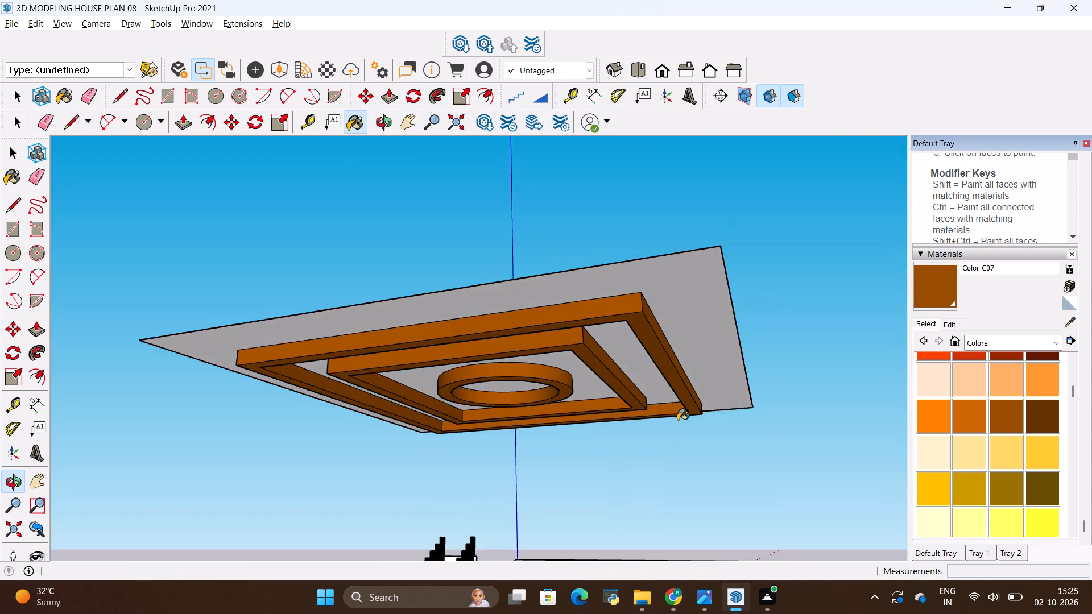
{"action": "scroll", "coordinate": [676, 393], "scroll_direction": "down", "scroll_amount": 5}
{"action": "middle_click_drag", "start_coordinate": [678, 368], "coordinate": [765, 352]}
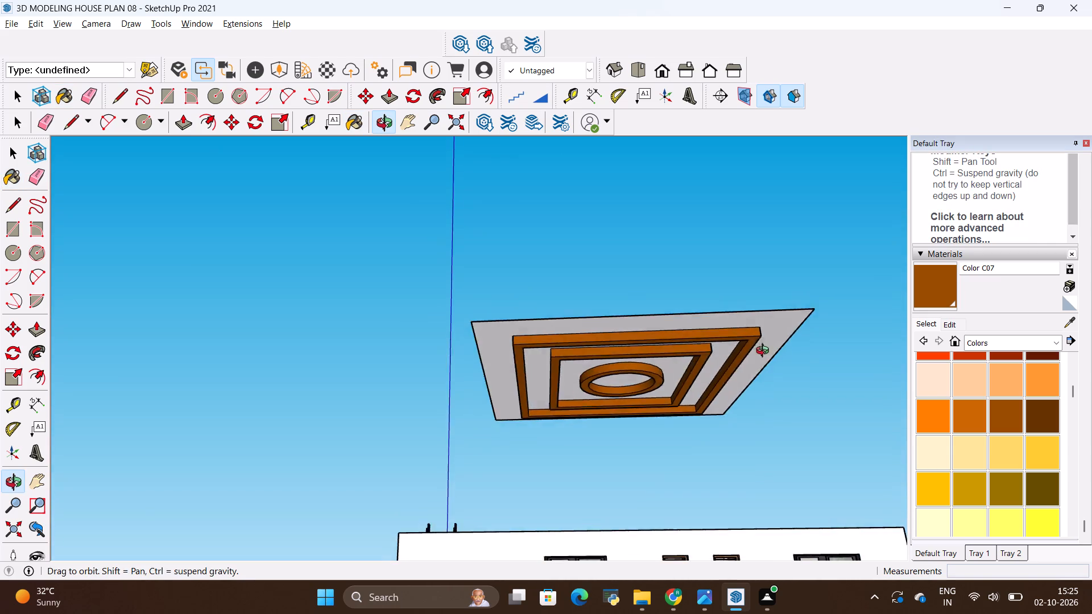
{"action": "middle_click_drag", "start_coordinate": [765, 352], "coordinate": [726, 450]}
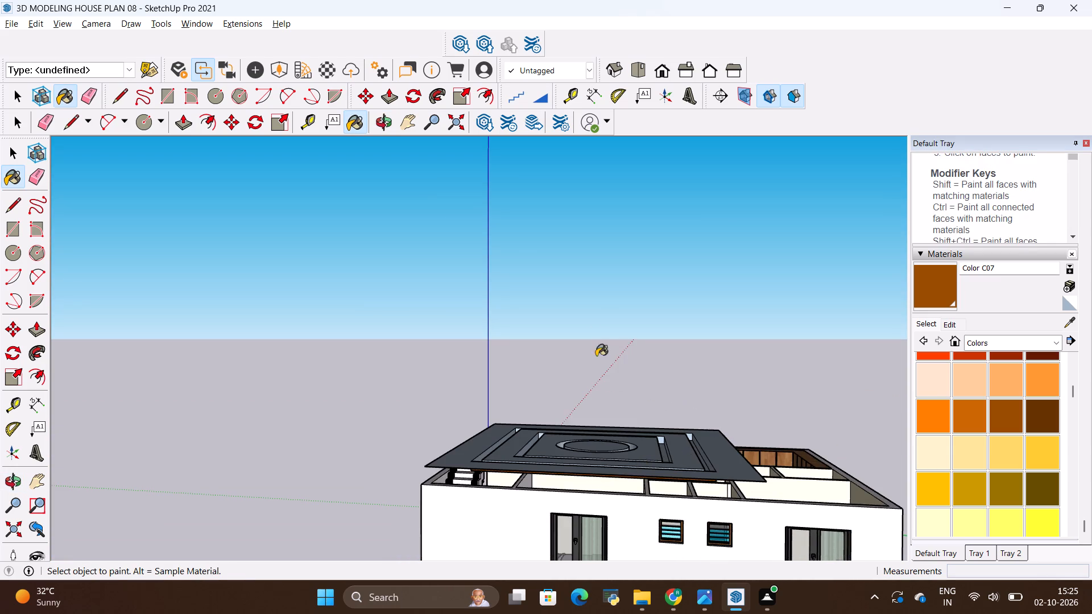
{"action": "scroll", "coordinate": [592, 347], "scroll_direction": "down", "scroll_amount": 4}
{"action": "middle_click_drag", "start_coordinate": [551, 484], "coordinate": [647, 329]}
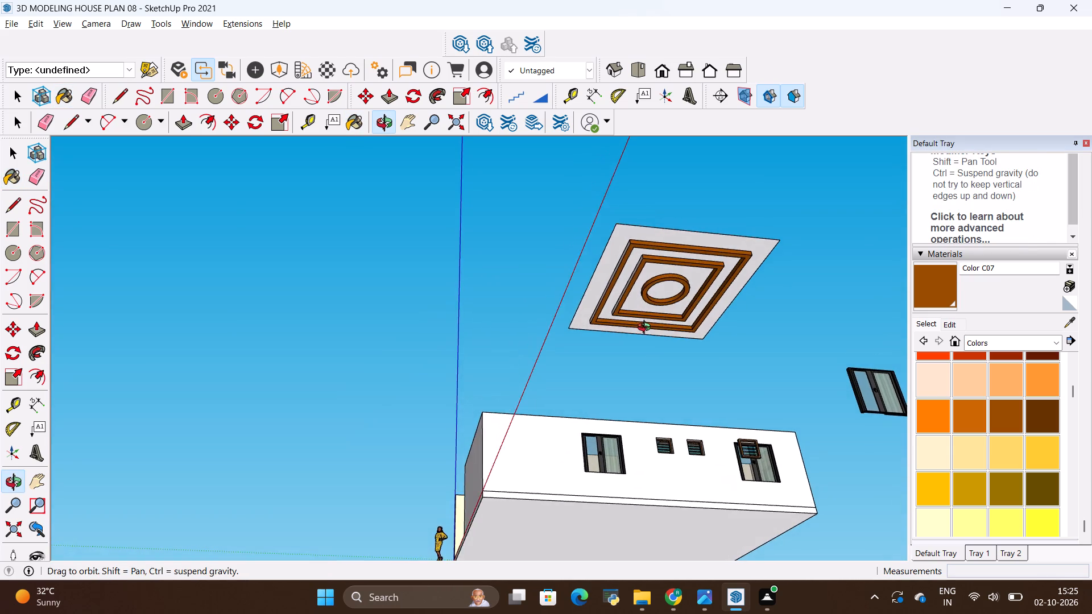
{"action": "middle_click_drag", "start_coordinate": [647, 329], "coordinate": [626, 322]}
{"action": "key", "text": "space"}
{"action": "left_click", "coordinate": [572, 177]}
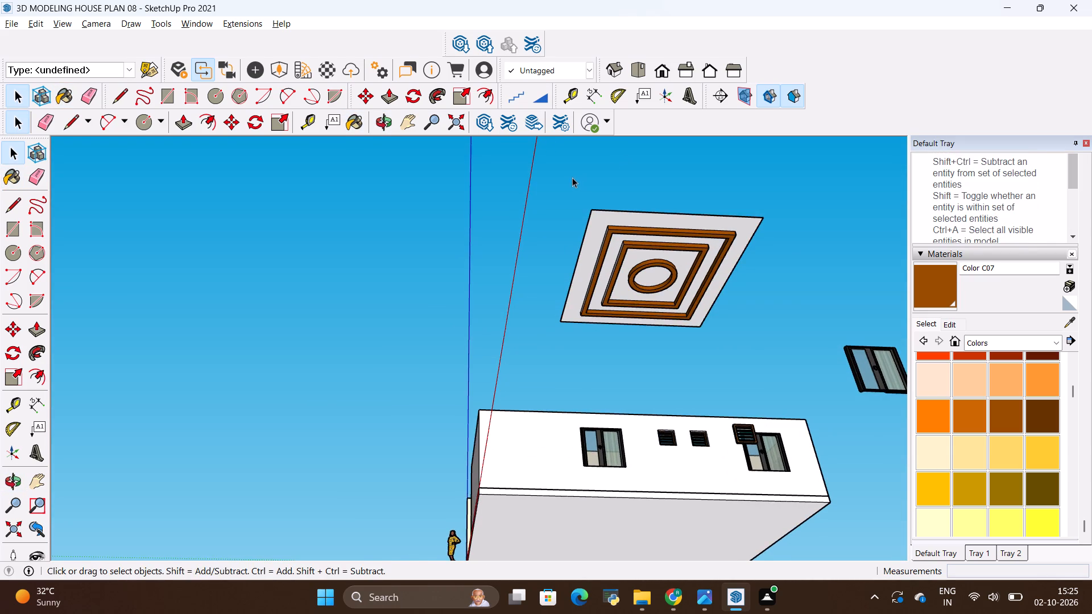
{"action": "middle_click_drag", "start_coordinate": [579, 268], "coordinate": [514, 246]}
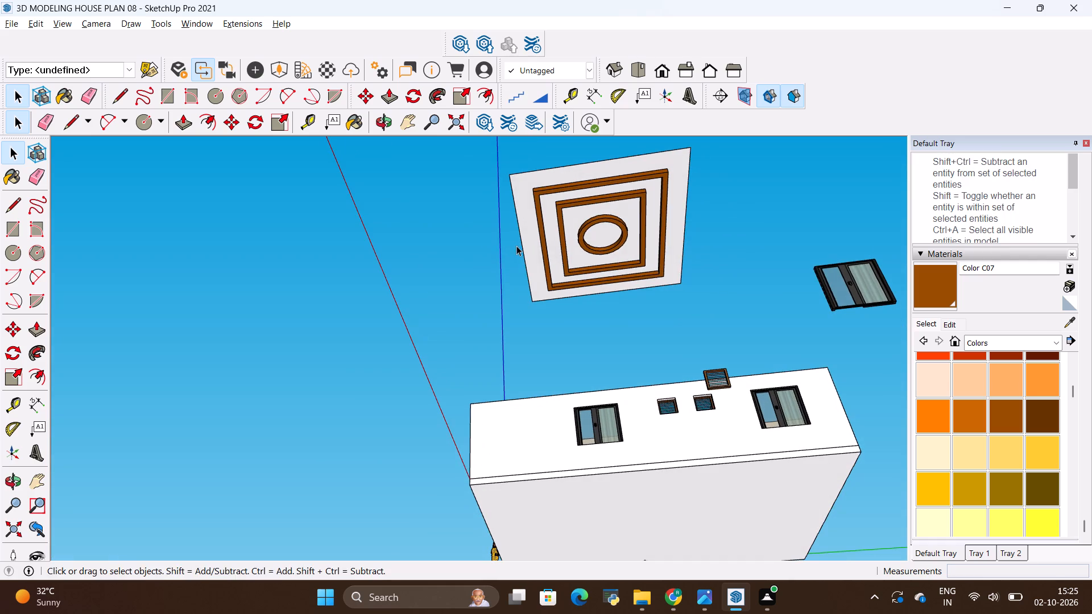
{"action": "middle_click_drag", "start_coordinate": [553, 252], "coordinate": [556, 289]}
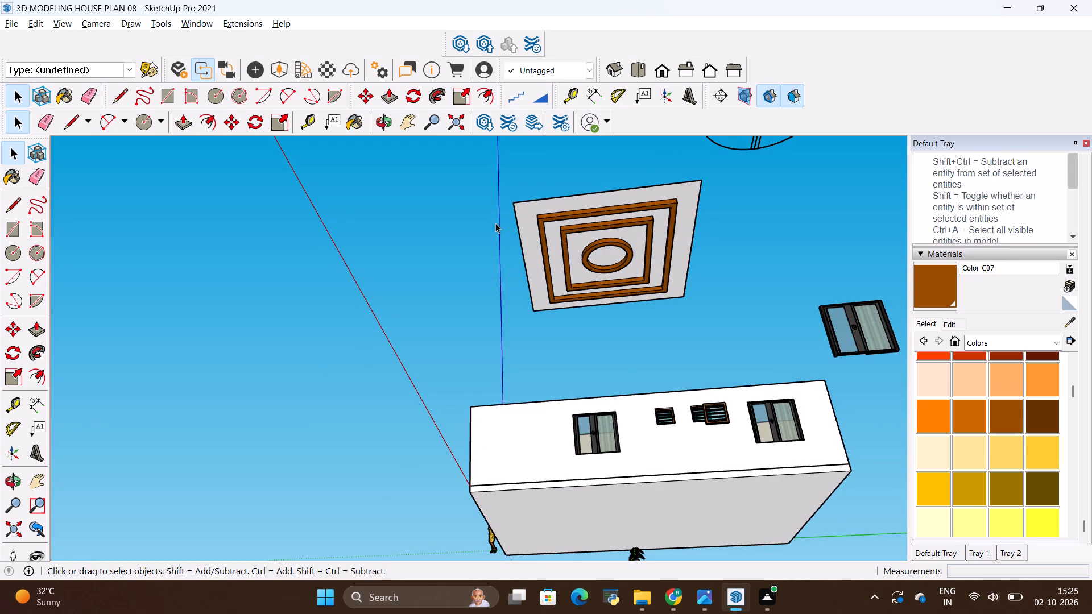
{"action": "key", "text": "space"}
{"action": "left_click_drag", "start_coordinate": [482, 169], "coordinate": [715, 337]}
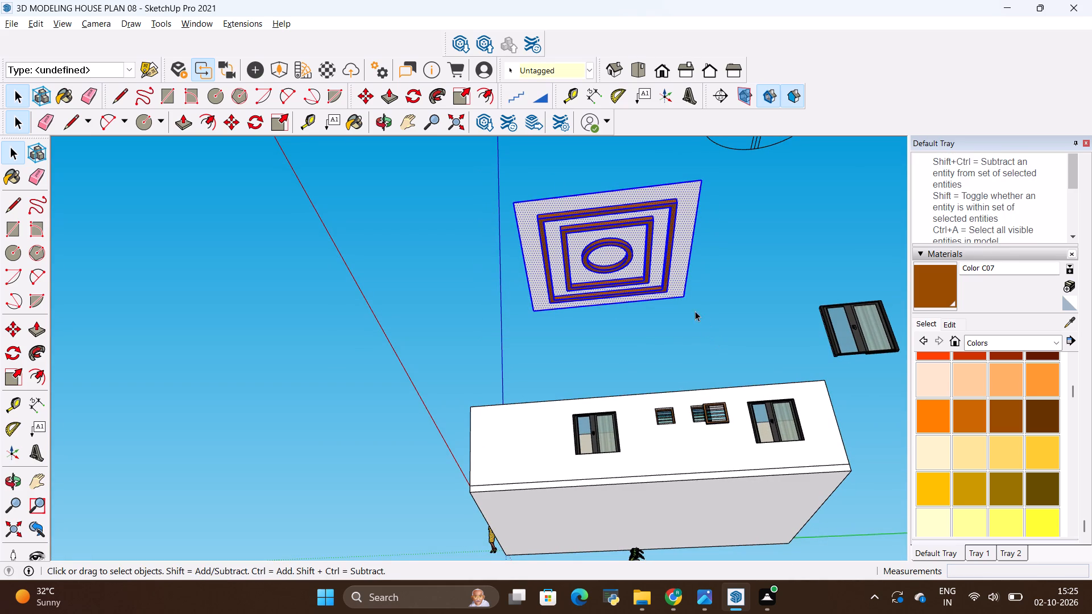
{"action": "right_click", "coordinate": [644, 262]}
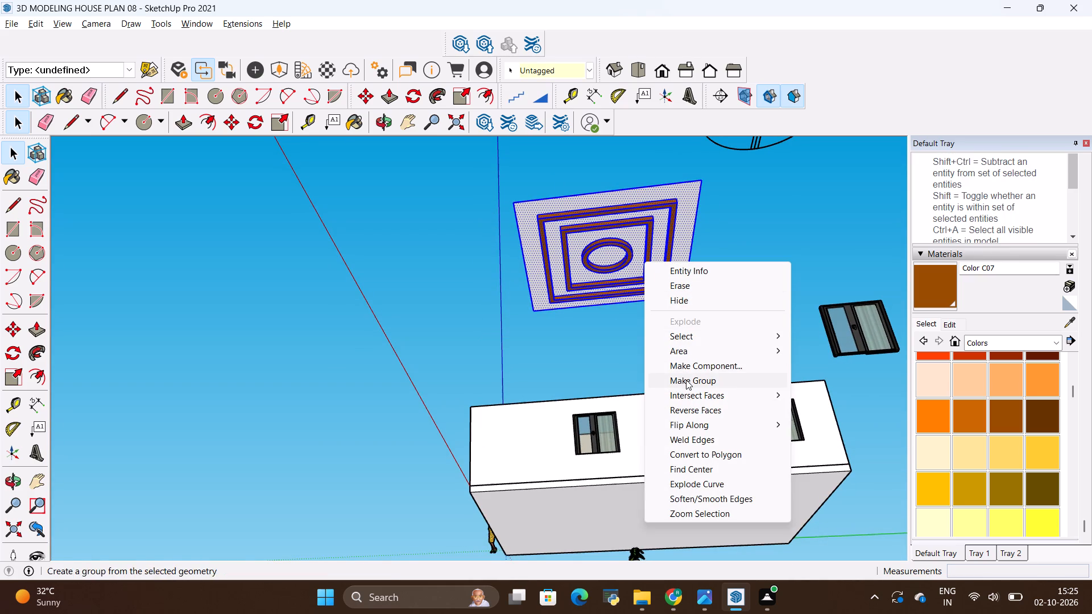
{"action": "left_click", "coordinate": [686, 380]}
Examine the grouped ceiling's position relative to the house from several sides and from above.
{"action": "middle_click_drag", "start_coordinate": [681, 271], "coordinate": [656, 472]}
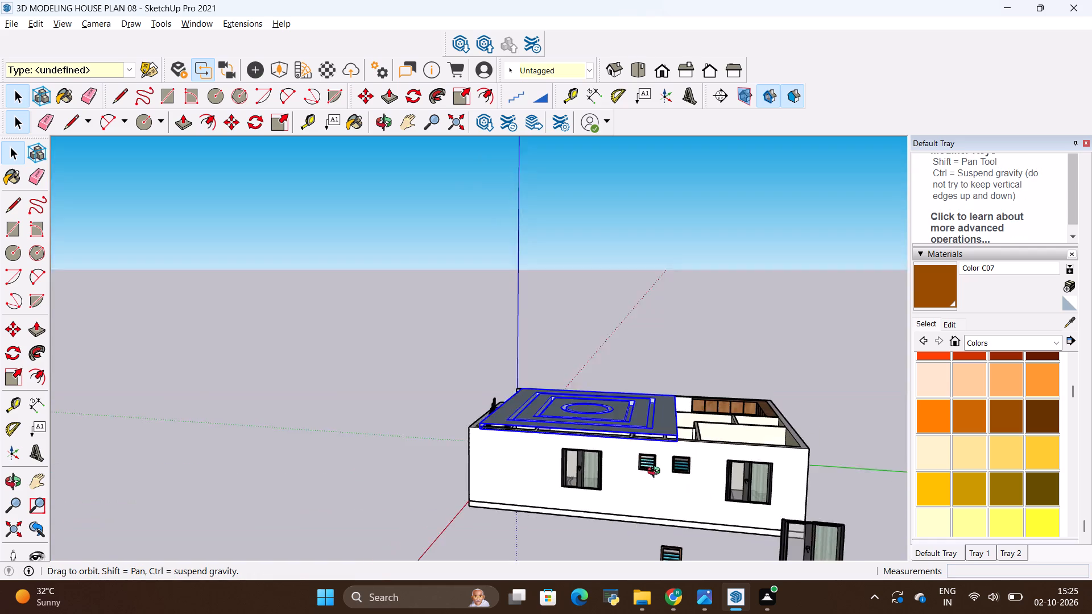
{"action": "middle_click_drag", "start_coordinate": [656, 472], "coordinate": [657, 480]}
{"action": "scroll", "coordinate": [626, 400], "scroll_direction": "down", "scroll_amount": 5}
{"action": "middle_click_drag", "start_coordinate": [668, 354], "coordinate": [471, 453]}
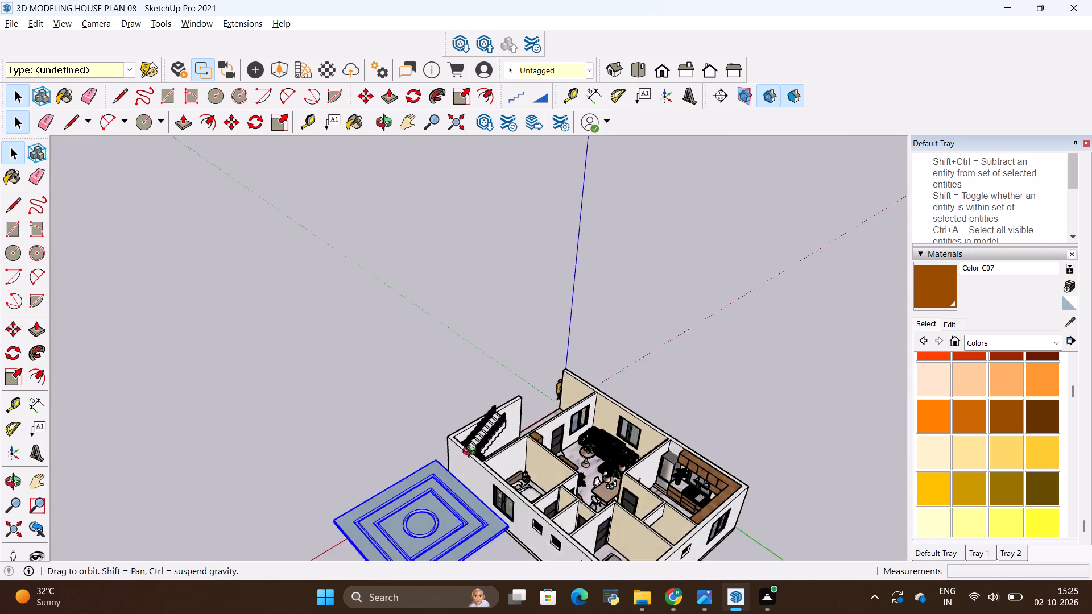
{"action": "middle_click_drag", "start_coordinate": [471, 453], "coordinate": [724, 509]}
{"action": "scroll", "coordinate": [253, 364], "scroll_direction": "down", "scroll_amount": 3}
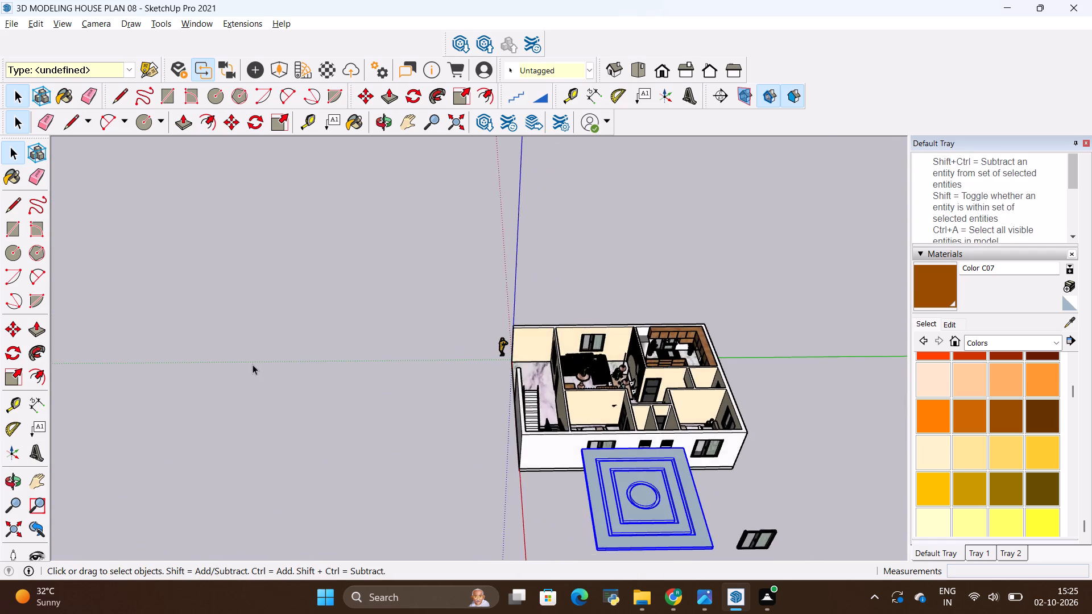
{"action": "scroll", "coordinate": [253, 364], "scroll_direction": "down", "scroll_amount": 2}
{"action": "middle_click_drag", "start_coordinate": [265, 398], "coordinate": [742, 246]}
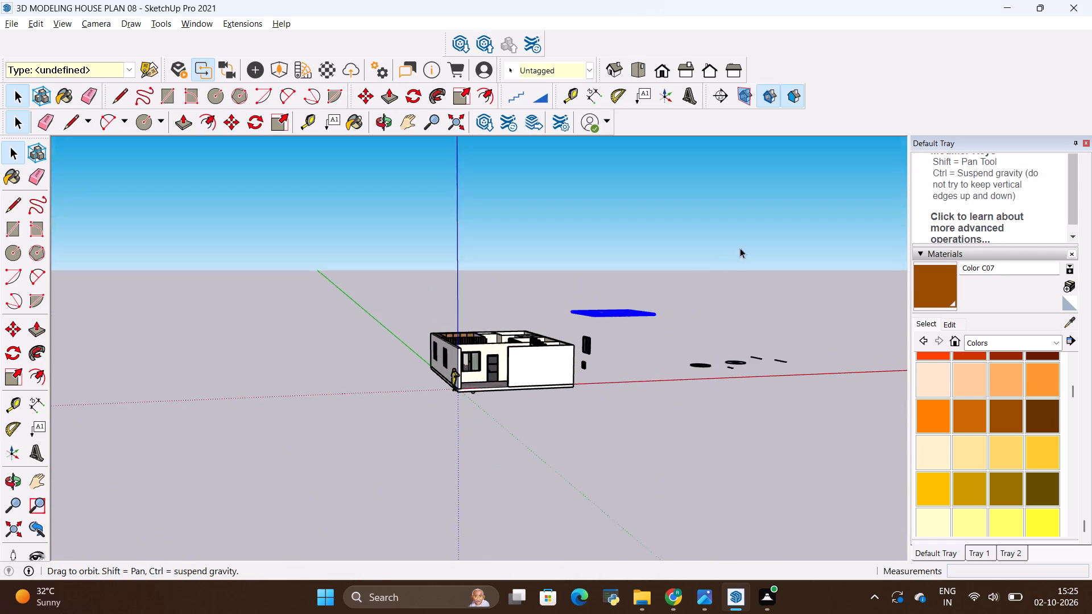
{"action": "scroll", "coordinate": [592, 302], "scroll_direction": "up", "scroll_amount": 3}
{"action": "middle_click_drag", "start_coordinate": [457, 432], "coordinate": [468, 538]}
{"action": "scroll", "coordinate": [568, 389], "scroll_direction": "up", "scroll_amount": 3}
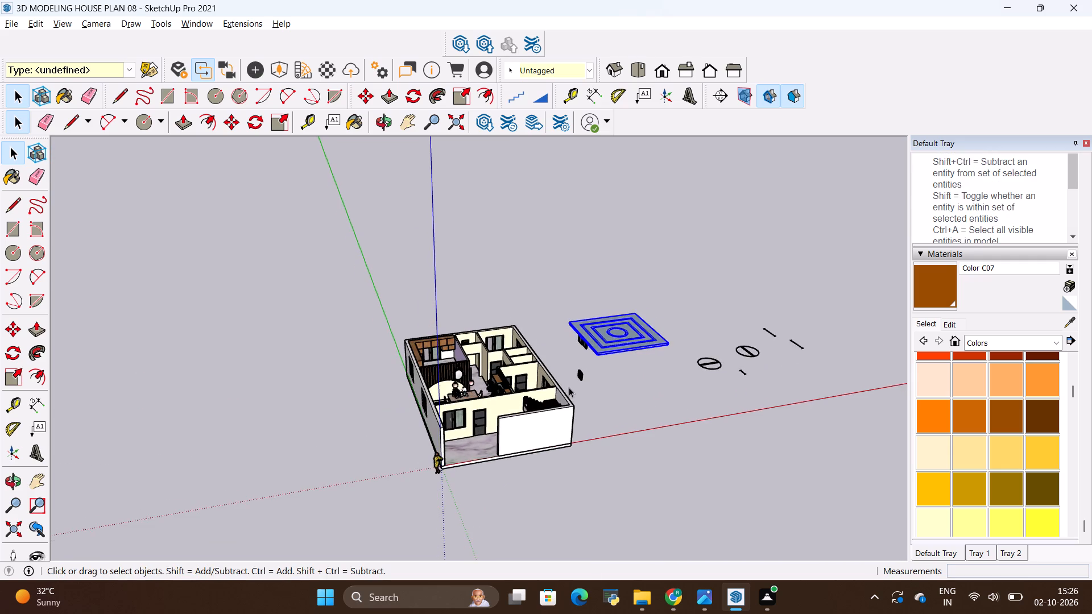
{"action": "scroll", "coordinate": [569, 387], "scroll_direction": "up", "scroll_amount": 9}
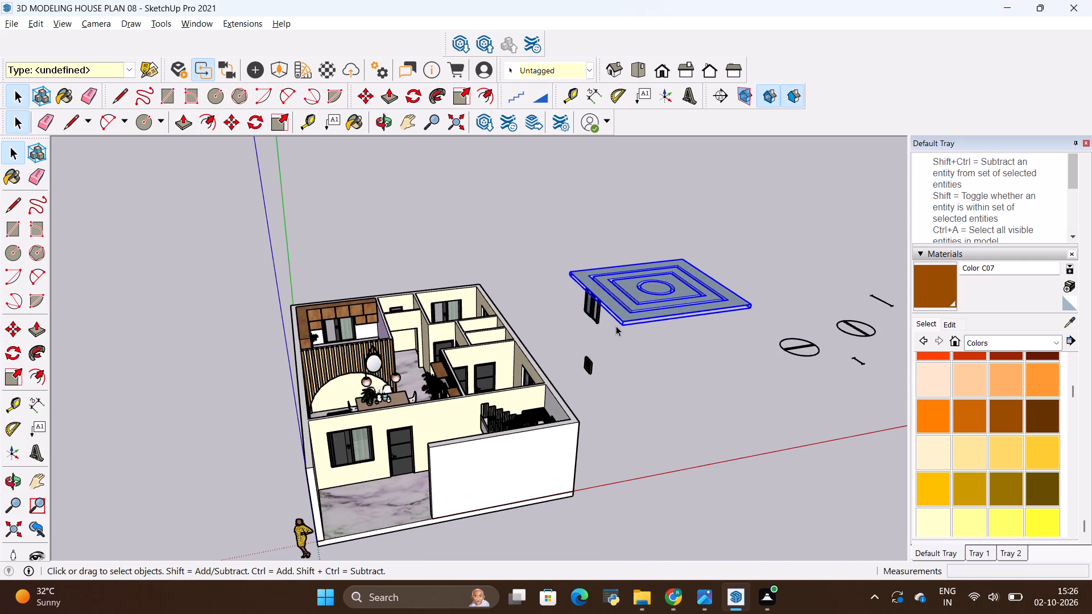
Move the ceiling group by its upper corner onto the wall-top corner of the living-dining room nearest the front window.
{"action": "key", "text": "m"}
{"action": "scroll", "coordinate": [621, 329], "scroll_direction": "up", "scroll_amount": 11}
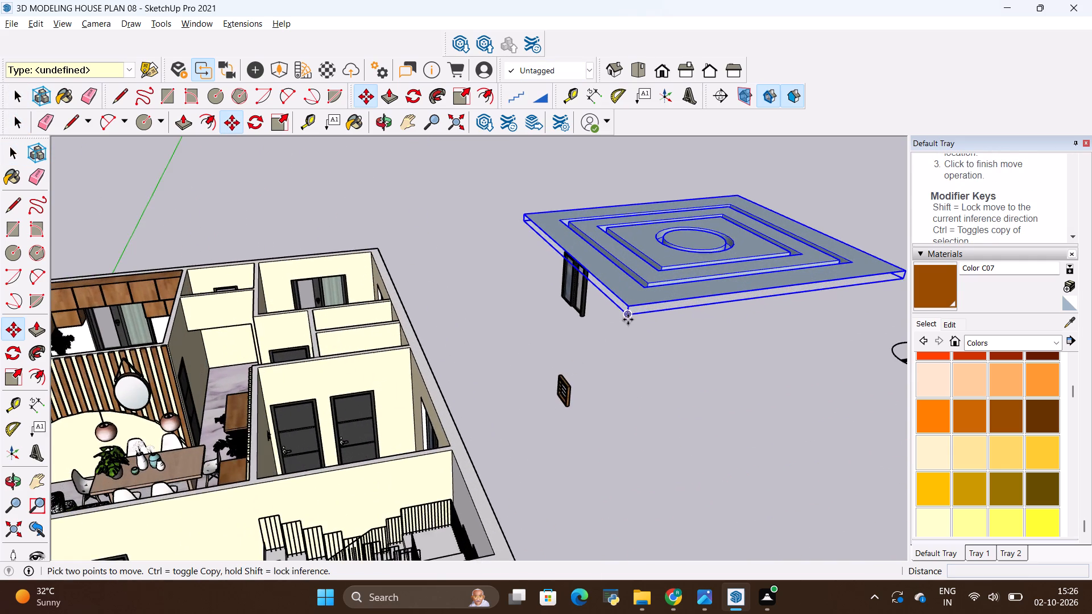
{"action": "scroll", "coordinate": [628, 318], "scroll_direction": "up", "scroll_amount": 1}
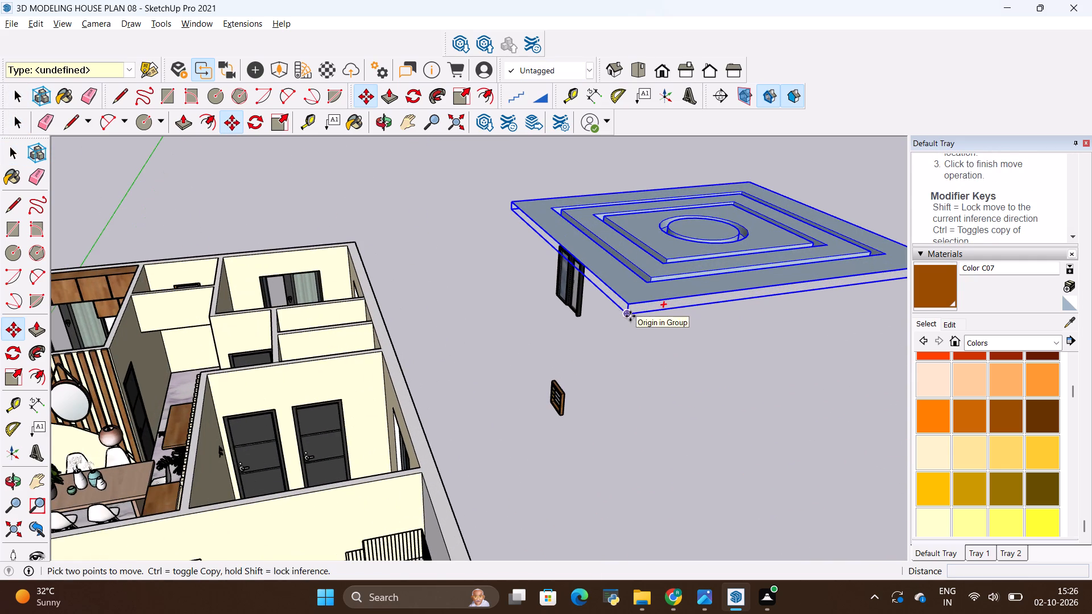
{"action": "scroll", "coordinate": [630, 301], "scroll_direction": "up", "scroll_amount": 13}
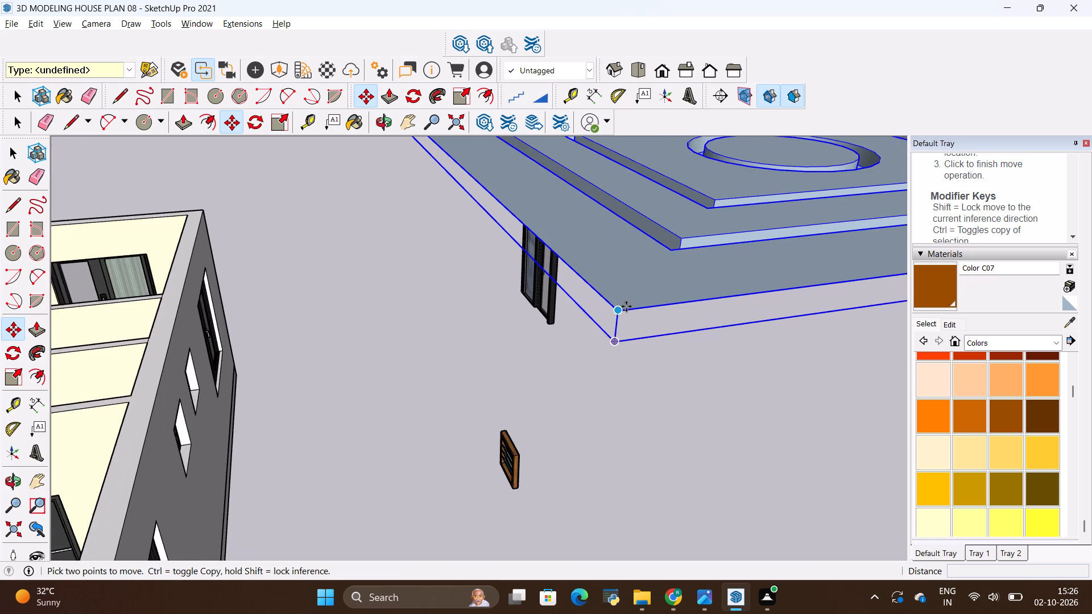
{"action": "scroll", "coordinate": [626, 306], "scroll_direction": "up", "scroll_amount": 1}
{"action": "left_click", "coordinate": [621, 313]}
{"action": "scroll", "coordinate": [524, 318], "scroll_direction": "down", "scroll_amount": 5}
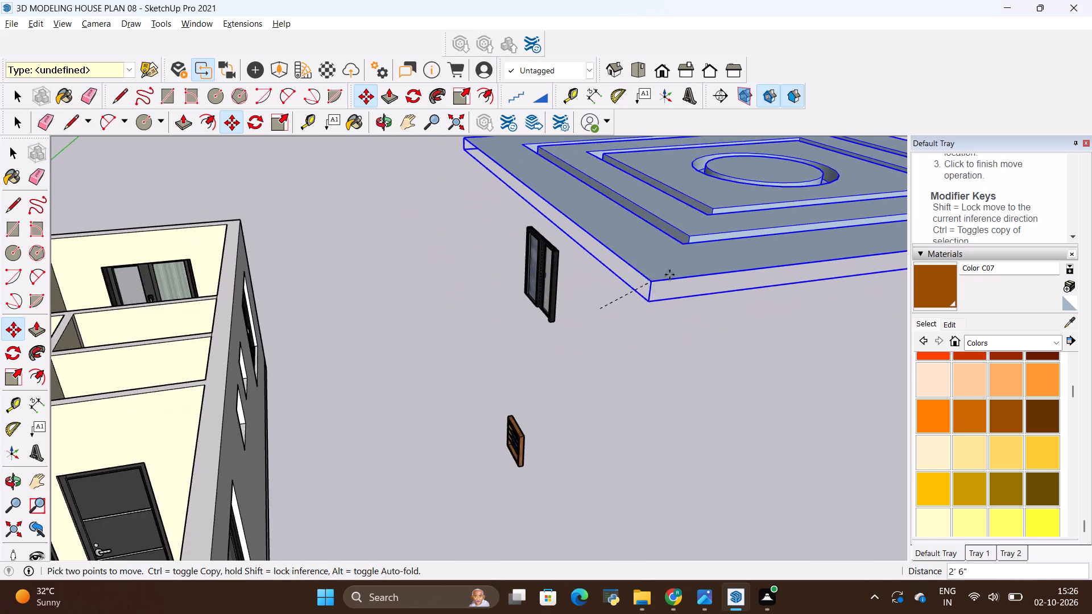
{"action": "scroll", "coordinate": [671, 274], "scroll_direction": "down", "scroll_amount": 11}
{"action": "scroll", "coordinate": [730, 259], "scroll_direction": "down", "scroll_amount": 16}
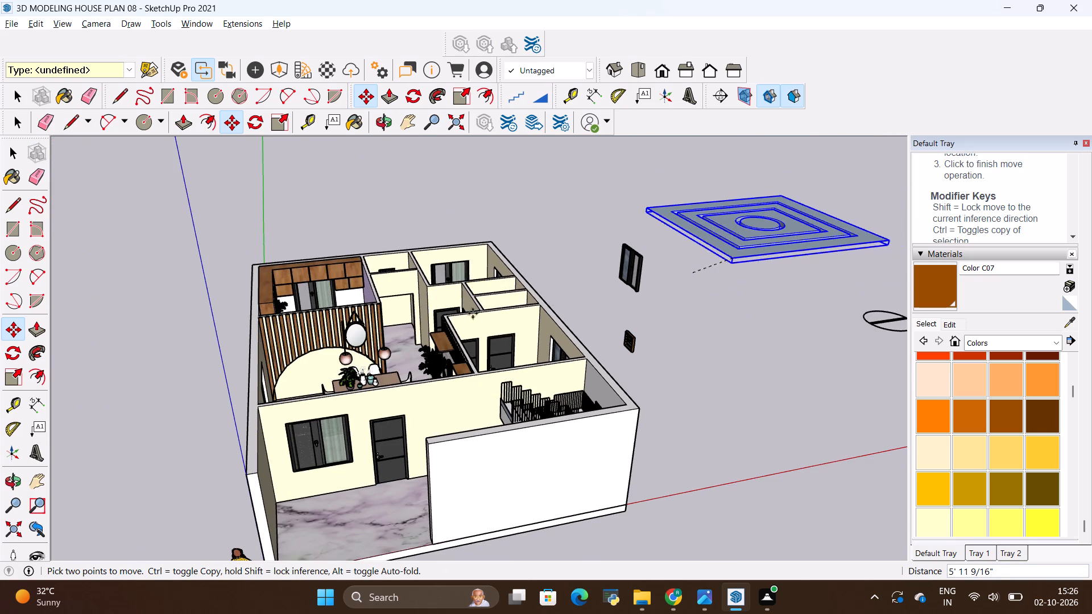
{"action": "scroll", "coordinate": [212, 363], "scroll_direction": "up", "scroll_amount": 4}
{"action": "scroll", "coordinate": [272, 381], "scroll_direction": "up", "scroll_amount": 7}
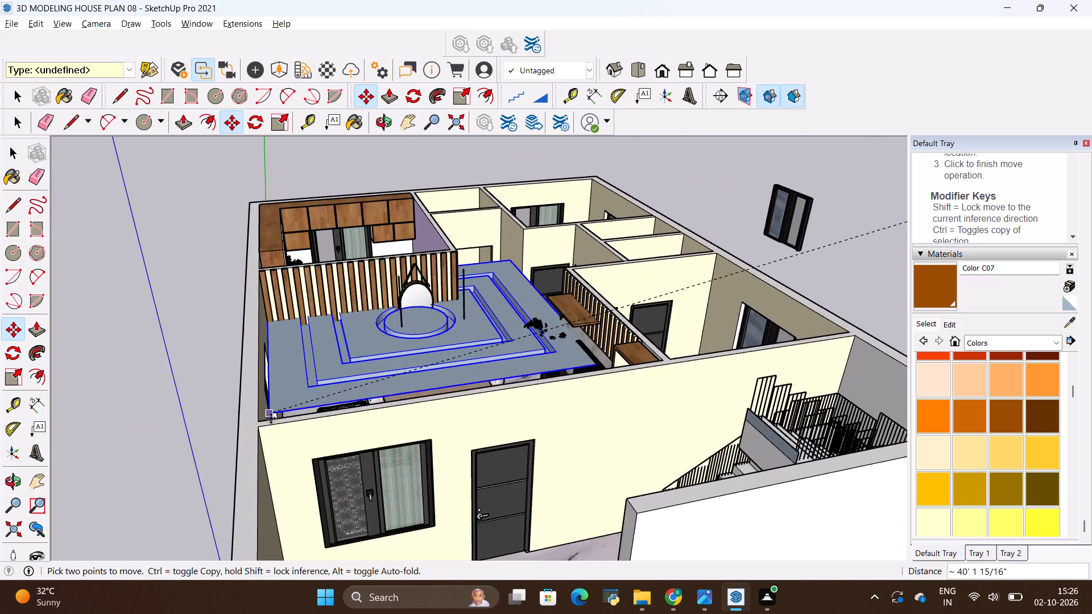
{"action": "scroll", "coordinate": [271, 418], "scroll_direction": "up", "scroll_amount": 12}
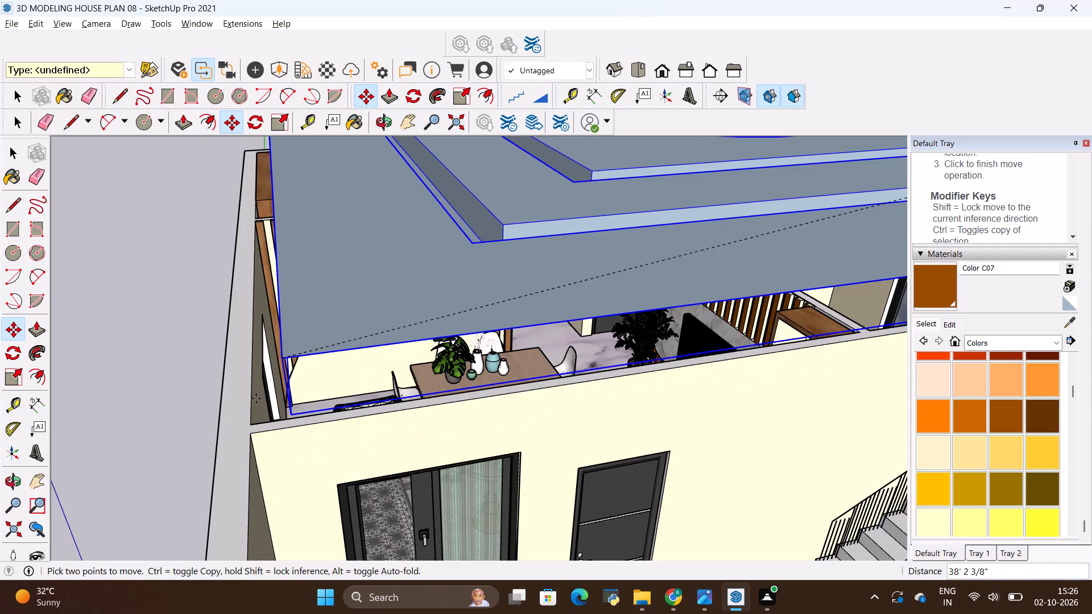
{"action": "scroll", "coordinate": [249, 406], "scroll_direction": "up", "scroll_amount": 7}
{"action": "left_click", "coordinate": [255, 434]}
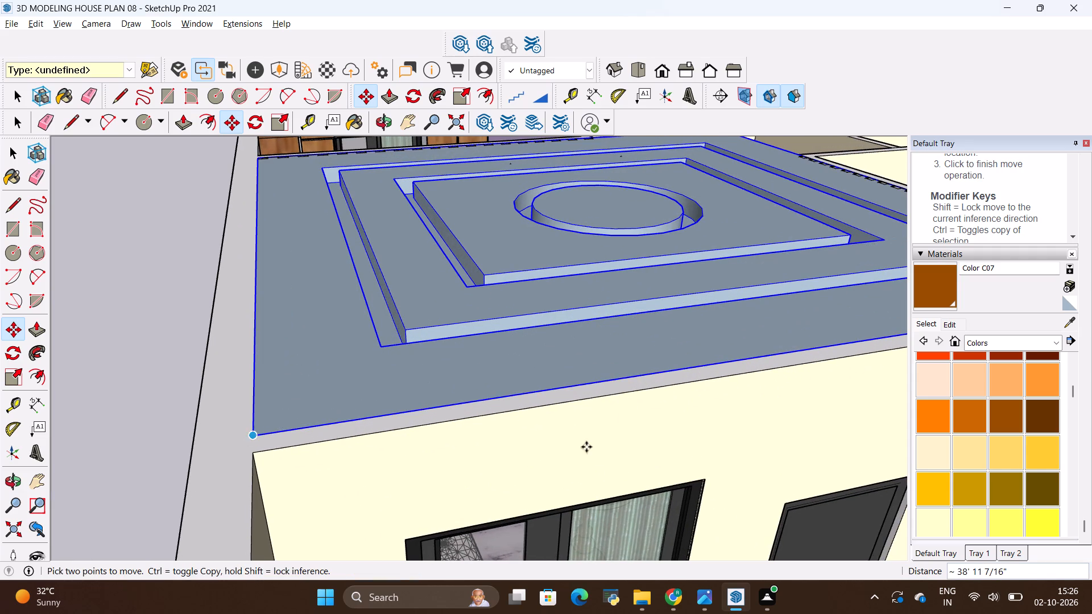
Examine the placed ceiling's fit from outside and from inside the living-dining room, around the sofa, dining table and pendant lamps.
{"action": "scroll", "coordinate": [571, 428], "scroll_direction": "down", "scroll_amount": 3}
{"action": "scroll", "coordinate": [550, 382], "scroll_direction": "down", "scroll_amount": 11}
{"action": "scroll", "coordinate": [613, 292], "scroll_direction": "down", "scroll_amount": 4}
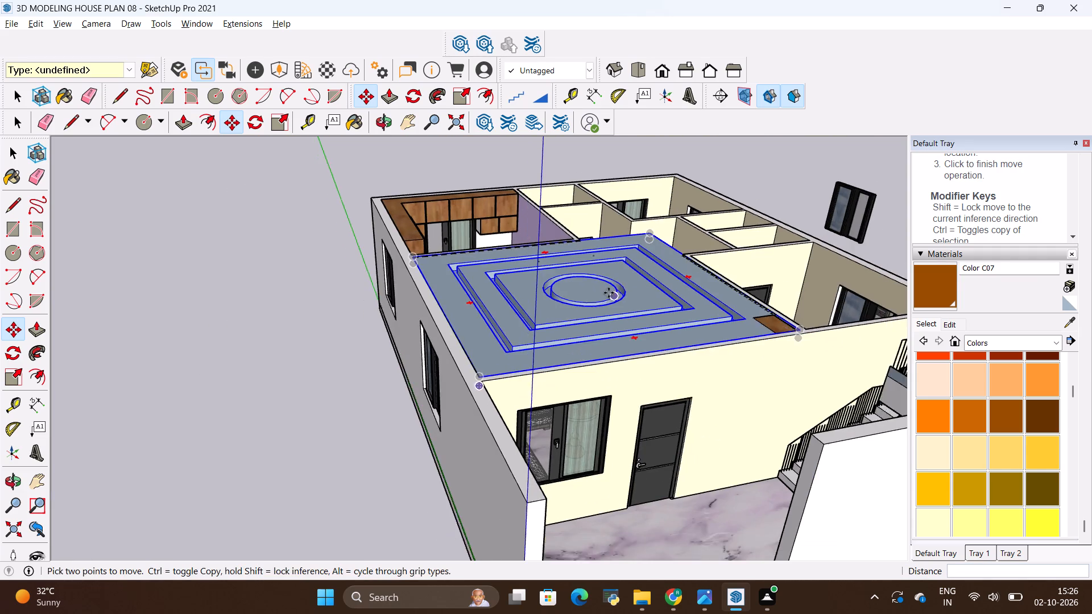
{"action": "scroll", "coordinate": [670, 488], "scroll_direction": "up", "scroll_amount": 7}
{"action": "scroll", "coordinate": [640, 413], "scroll_direction": "up", "scroll_amount": 1}
{"action": "middle_click_drag", "start_coordinate": [637, 382], "coordinate": [637, 361]}
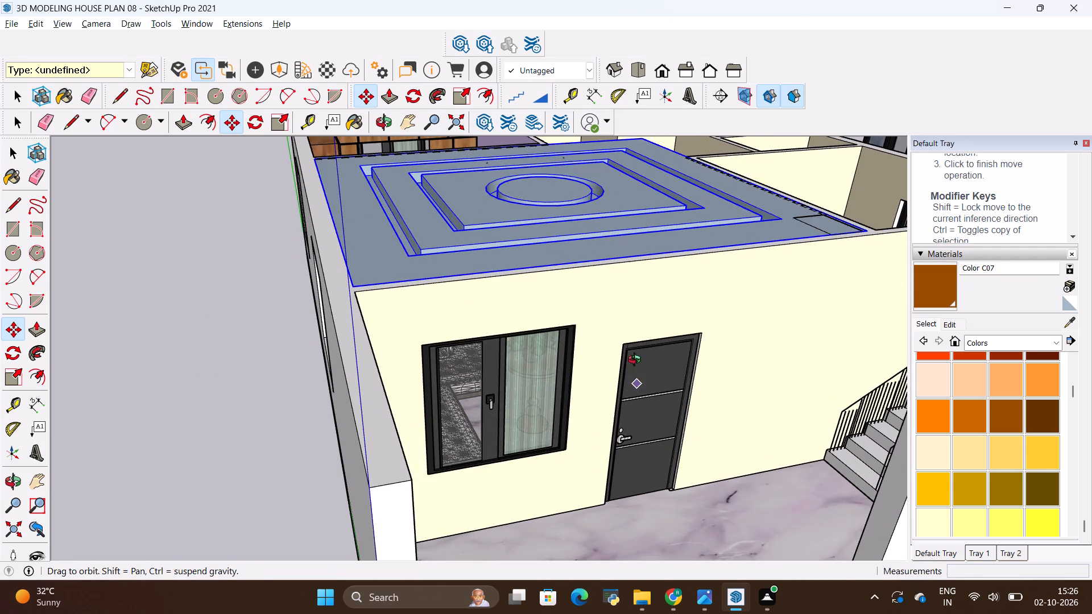
{"action": "middle_click_drag", "start_coordinate": [637, 361], "coordinate": [664, 338]}
{"action": "scroll", "coordinate": [605, 313], "scroll_direction": "up", "scroll_amount": 4}
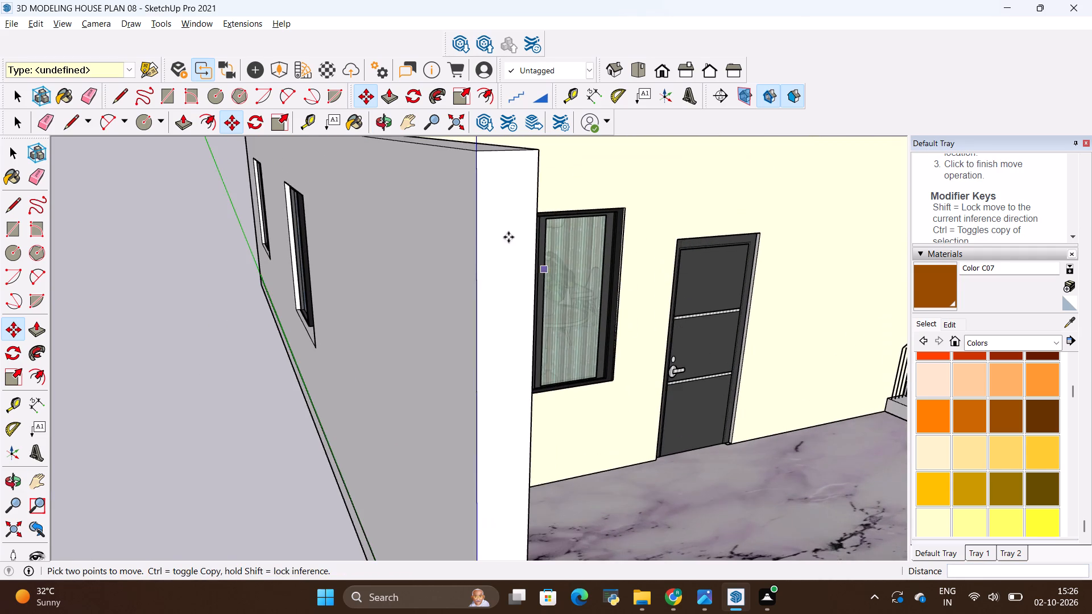
{"action": "scroll", "coordinate": [497, 237], "scroll_direction": "up", "scroll_amount": 9}
{"action": "scroll", "coordinate": [543, 209], "scroll_direction": "up", "scroll_amount": 4}
{"action": "scroll", "coordinate": [678, 291], "scroll_direction": "up", "scroll_amount": 4}
{"action": "scroll", "coordinate": [552, 297], "scroll_direction": "up", "scroll_amount": 4}
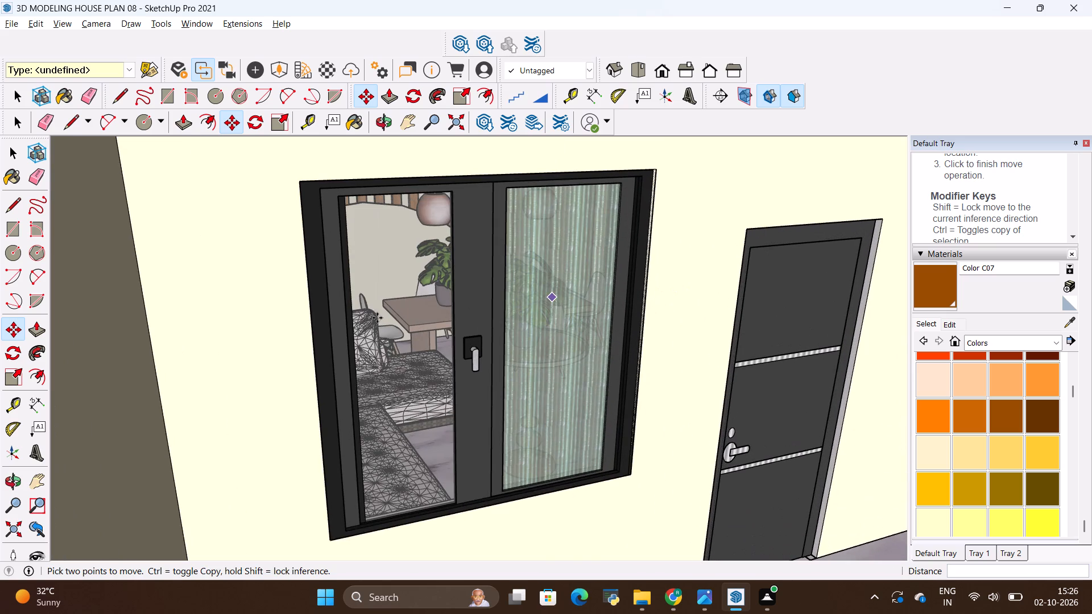
{"action": "scroll", "coordinate": [370, 316], "scroll_direction": "up", "scroll_amount": 5}
{"action": "scroll", "coordinate": [417, 220], "scroll_direction": "up", "scroll_amount": 4}
{"action": "scroll", "coordinate": [370, 244], "scroll_direction": "up", "scroll_amount": 3}
{"action": "scroll", "coordinate": [403, 340], "scroll_direction": "up", "scroll_amount": 2}
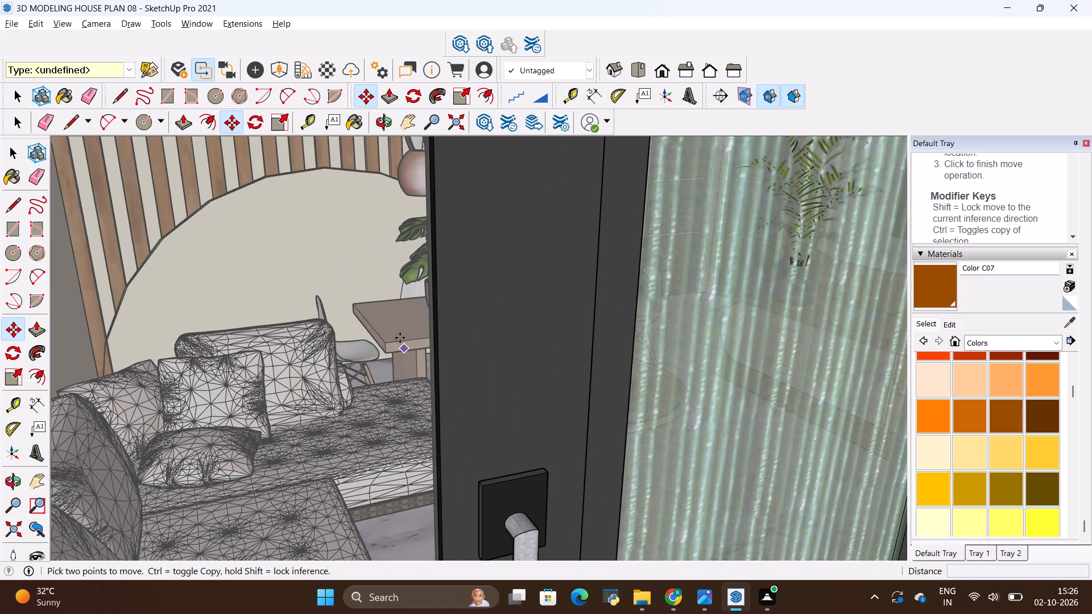
{"action": "scroll", "coordinate": [400, 338], "scroll_direction": "up", "scroll_amount": 9}
{"action": "scroll", "coordinate": [357, 318], "scroll_direction": "up", "scroll_amount": 6}
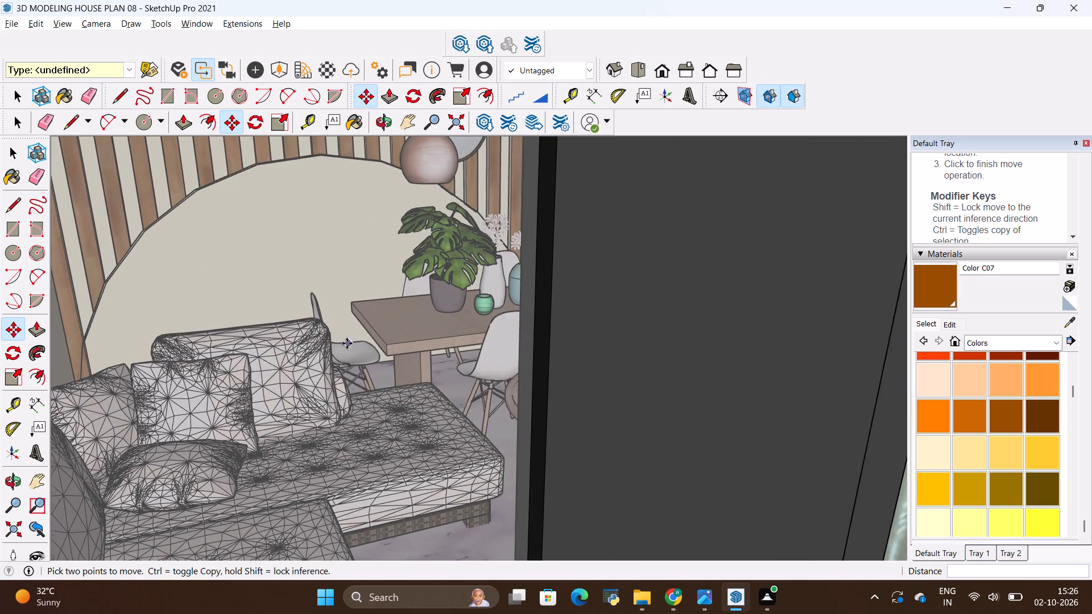
{"action": "scroll", "coordinate": [347, 343], "scroll_direction": "up", "scroll_amount": 20}
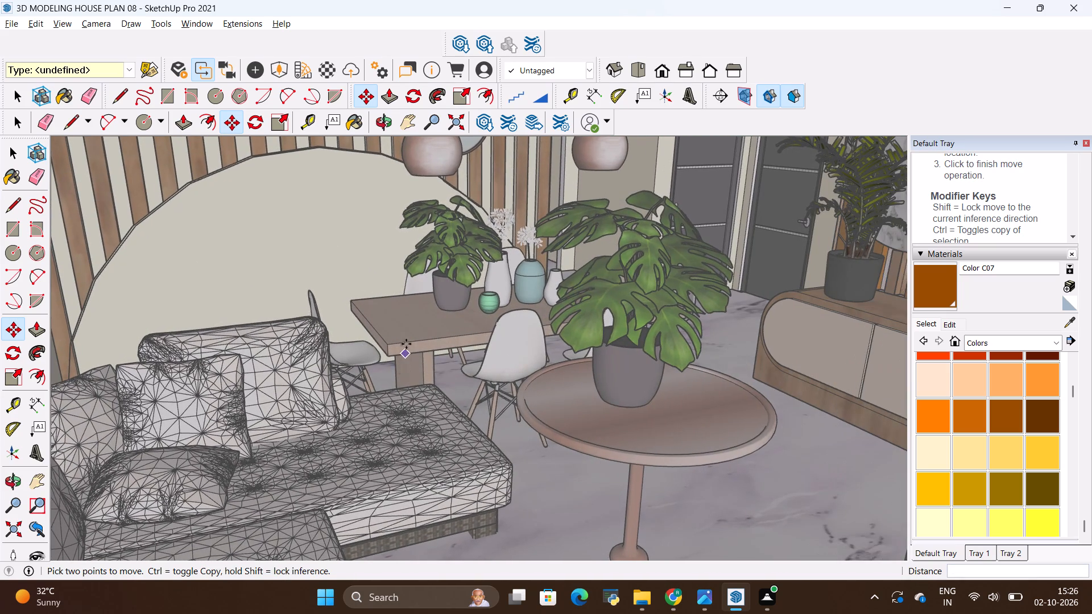
{"action": "scroll", "coordinate": [406, 344], "scroll_direction": "up", "scroll_amount": 8}
{"action": "middle_click_drag", "start_coordinate": [412, 367], "coordinate": [479, 438]}
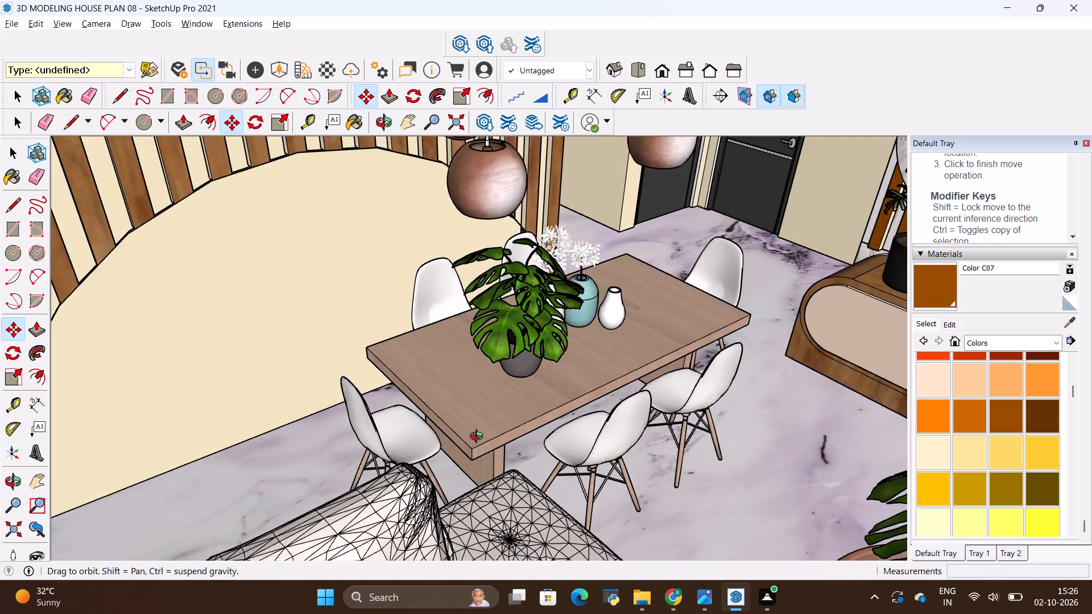
{"action": "middle_click_drag", "start_coordinate": [479, 438], "coordinate": [480, 433]}
{"action": "middle_click", "coordinate": [586, 332], "text": "shift"}
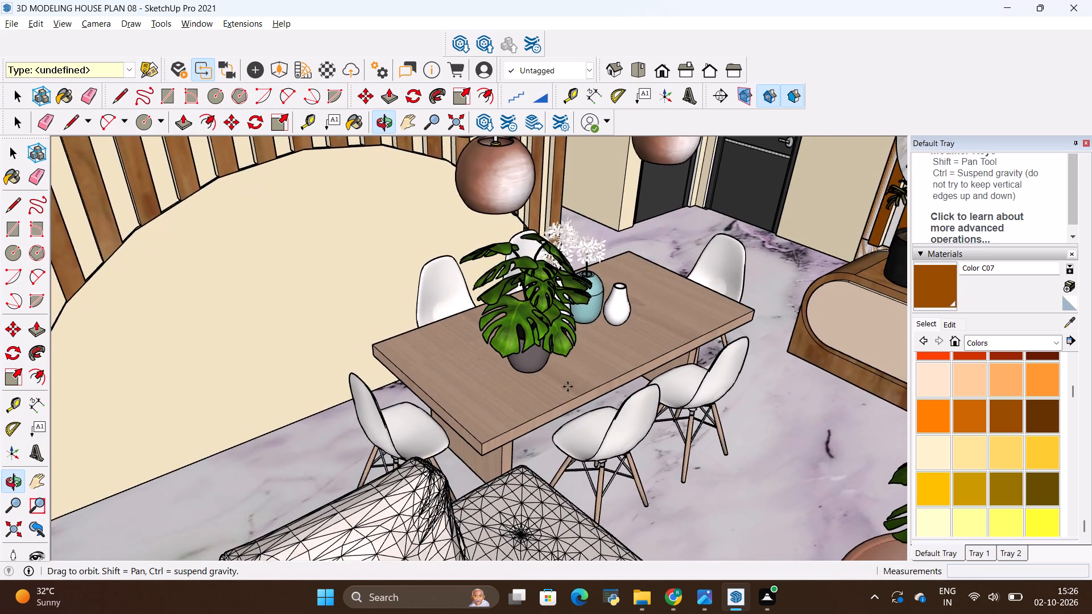
{"action": "scroll", "coordinate": [568, 428], "scroll_direction": "up", "scroll_amount": 1}
{"action": "middle_click_drag", "start_coordinate": [568, 428], "coordinate": [564, 305]}
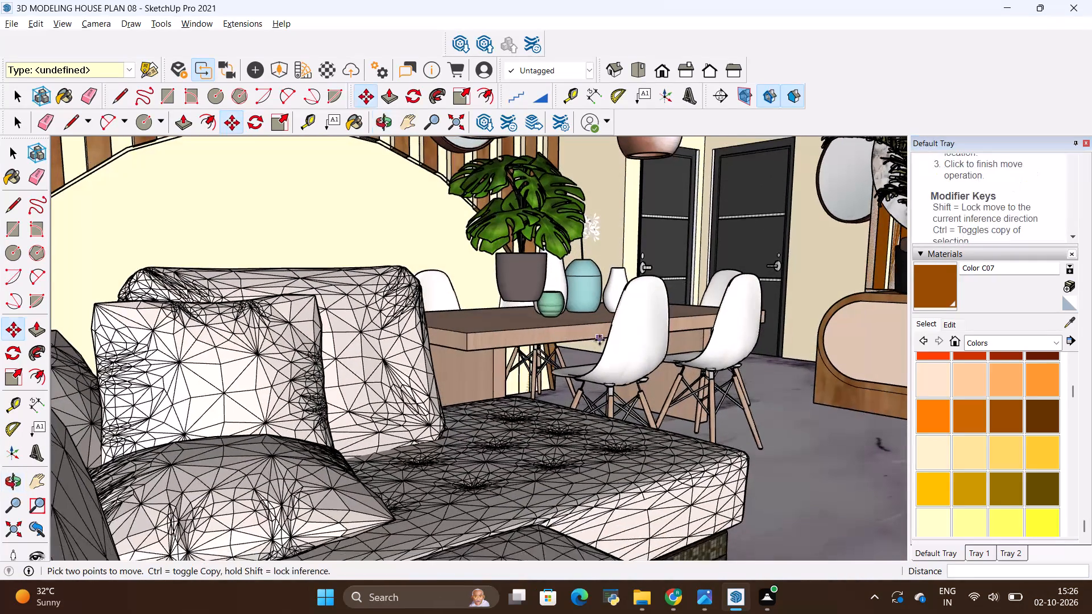
{"action": "middle_click_drag", "start_coordinate": [599, 342], "coordinate": [528, 464], "text": "shift"}
{"action": "middle_click_drag", "start_coordinate": [605, 429], "coordinate": [610, 385]}
{"action": "middle_click_drag", "start_coordinate": [592, 359], "coordinate": [577, 425], "text": "shift"}
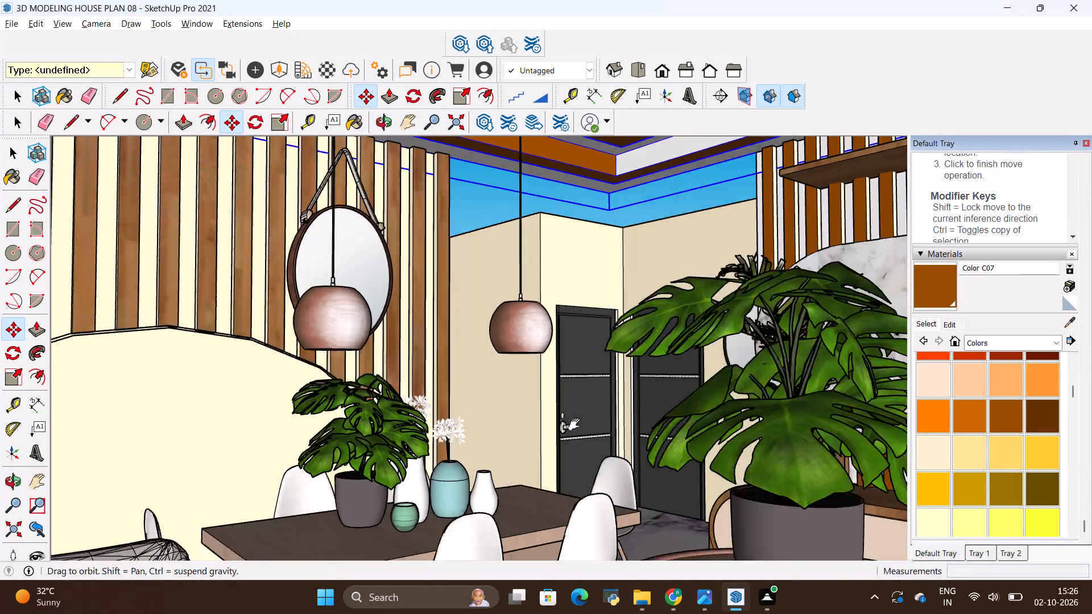
{"action": "middle_click_drag", "start_coordinate": [577, 425], "coordinate": [573, 444], "text": "shift"}
{"action": "middle_click_drag", "start_coordinate": [586, 436], "coordinate": [600, 408]}
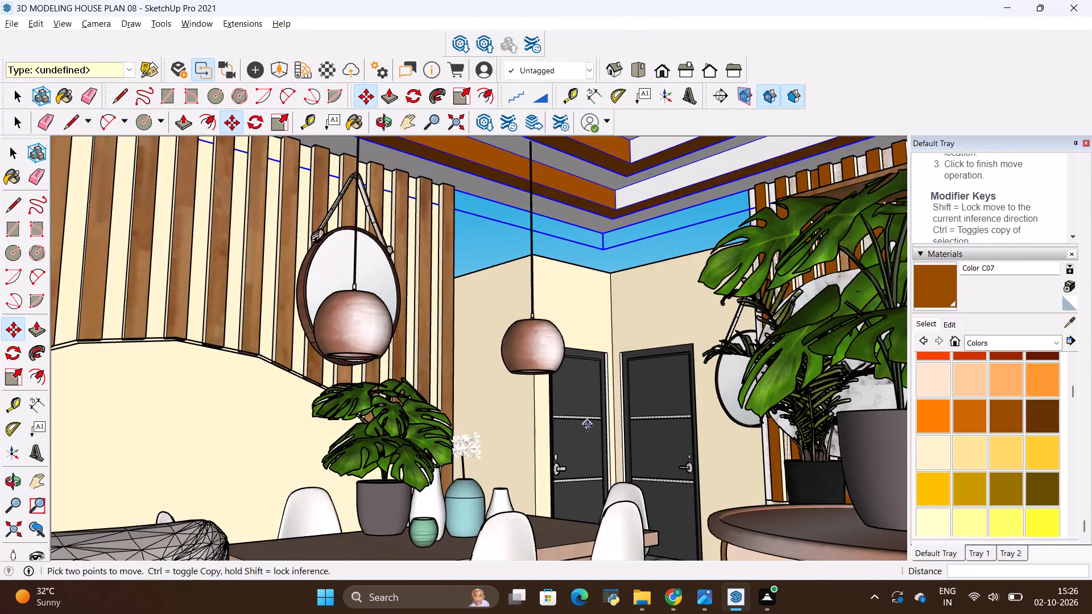
Examine the undersides and side faces of the ceiling bands near the TV wall from inside the room.
{"action": "scroll", "coordinate": [588, 426], "scroll_direction": "down", "scroll_amount": 2}
{"action": "scroll", "coordinate": [588, 426], "scroll_direction": "up", "scroll_amount": 17}
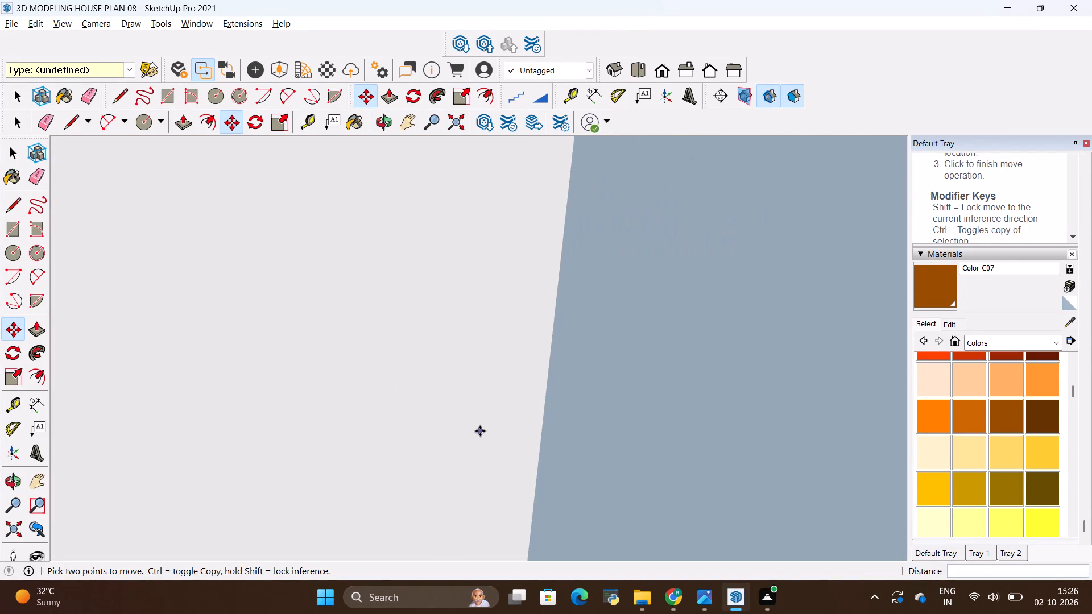
{"action": "scroll", "coordinate": [480, 431], "scroll_direction": "up", "scroll_amount": 20}
{"action": "scroll", "coordinate": [480, 431], "scroll_direction": "up", "scroll_amount": 6}
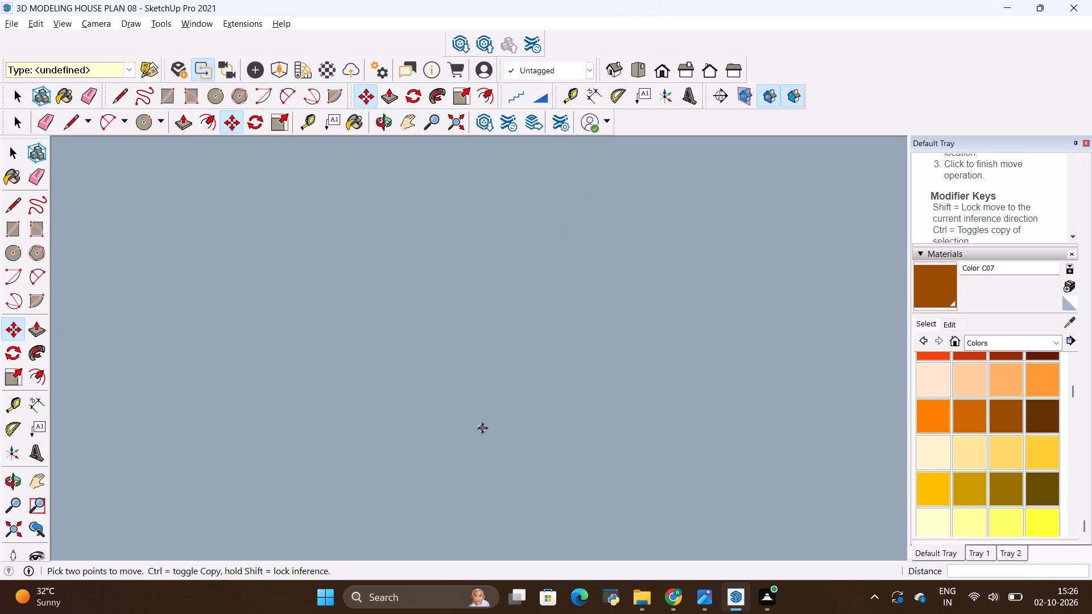
{"action": "scroll", "coordinate": [482, 428], "scroll_direction": "up", "scroll_amount": 13}
{"action": "scroll", "coordinate": [542, 437], "scroll_direction": "up", "scroll_amount": 3}
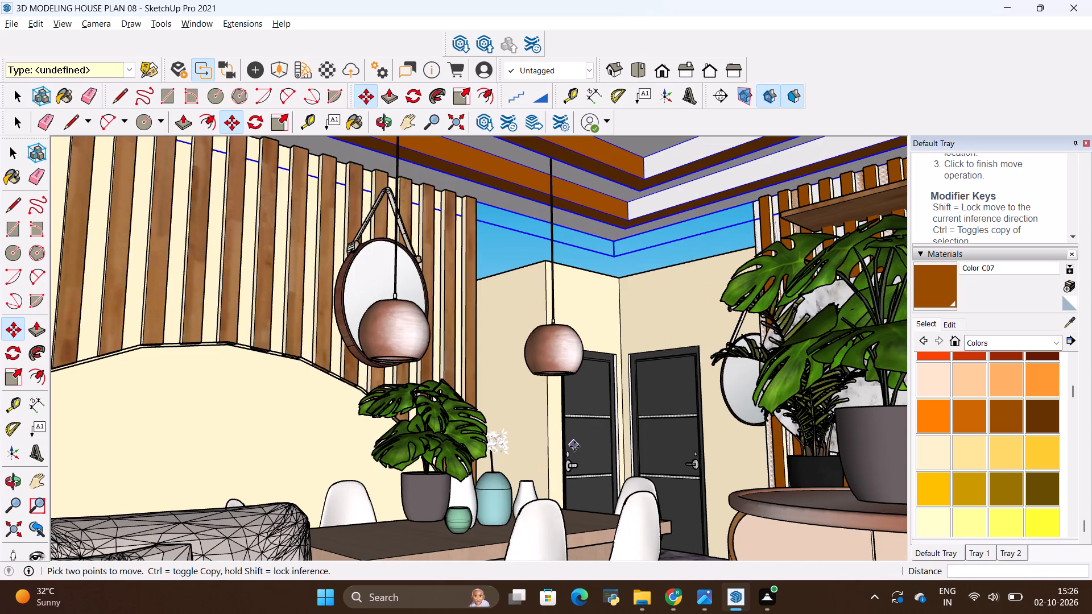
{"action": "scroll", "coordinate": [598, 424], "scroll_direction": "down", "scroll_amount": 1}
{"action": "scroll", "coordinate": [598, 424], "scroll_direction": "up", "scroll_amount": 6}
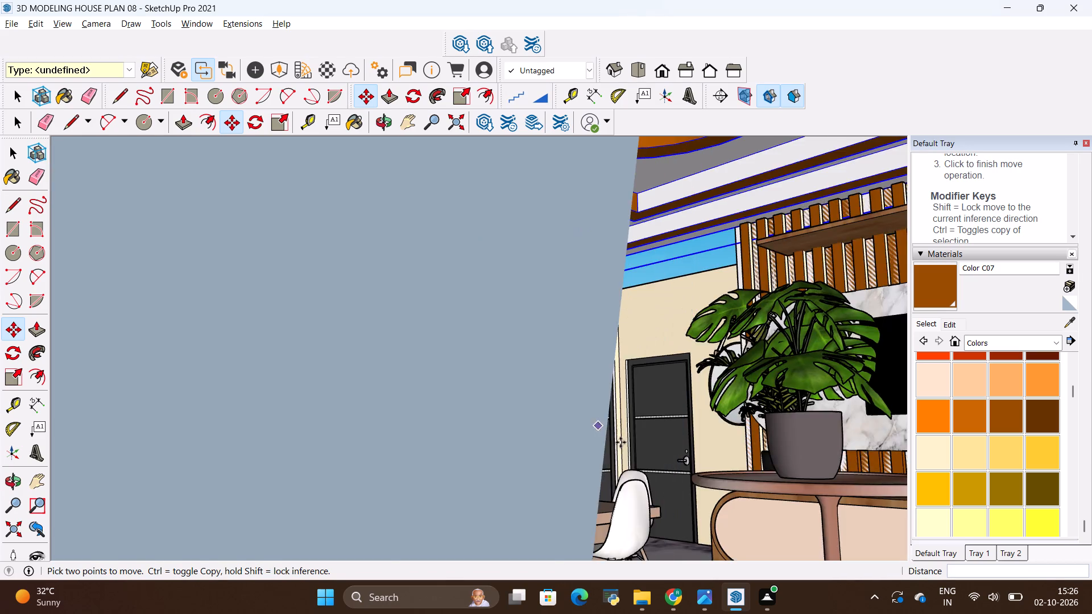
{"action": "scroll", "coordinate": [621, 442], "scroll_direction": "up", "scroll_amount": 3}
{"action": "middle_click_drag", "start_coordinate": [655, 464], "coordinate": [574, 466], "text": "shift"}
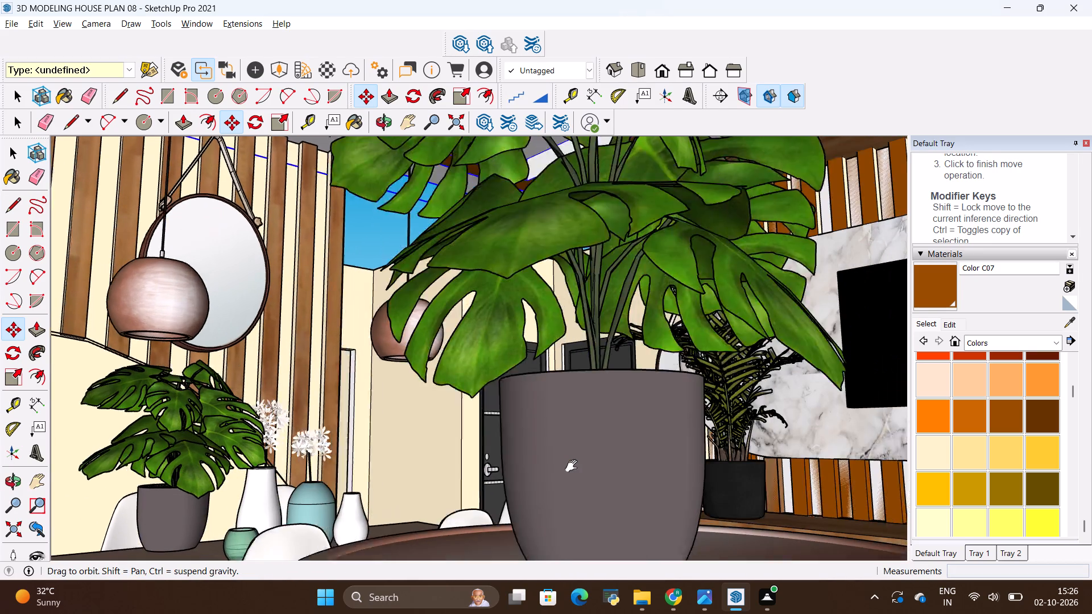
{"action": "middle_click_drag", "start_coordinate": [574, 466], "coordinate": [572, 477], "text": "shift"}
{"action": "scroll", "coordinate": [574, 478], "scroll_direction": "down", "scroll_amount": 5}
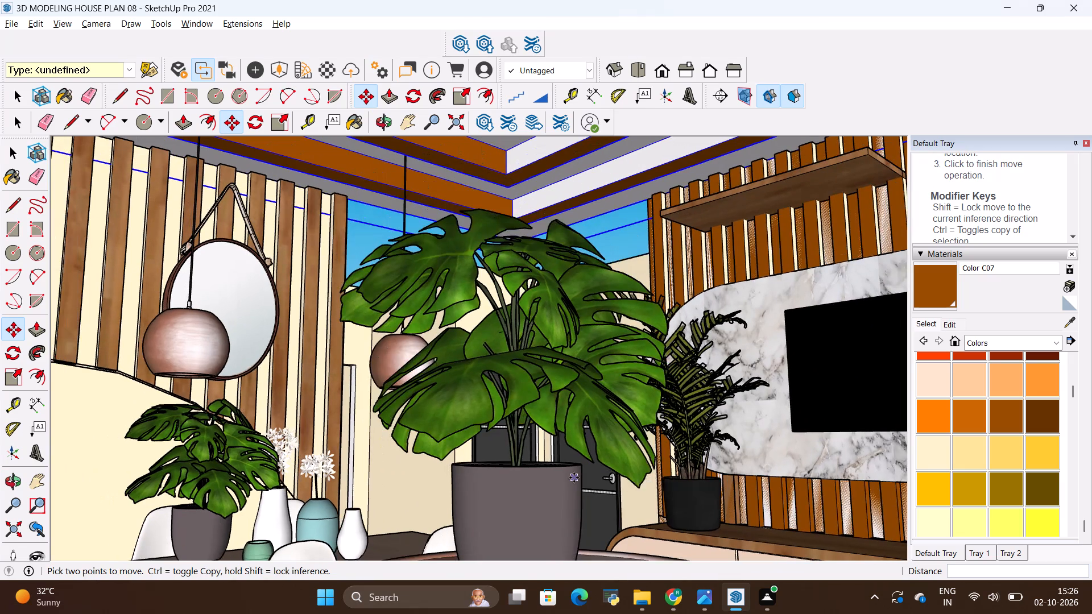
{"action": "scroll", "coordinate": [565, 458], "scroll_direction": "down", "scroll_amount": 2}
{"action": "scroll", "coordinate": [565, 458], "scroll_direction": "up", "scroll_amount": 2}
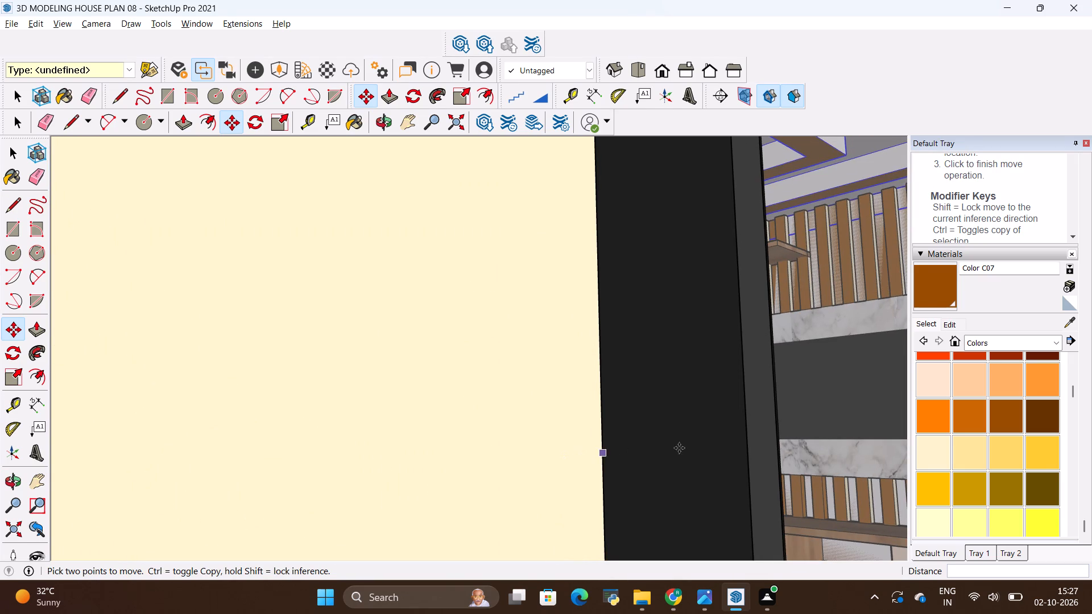
{"action": "scroll", "coordinate": [823, 425], "scroll_direction": "up", "scroll_amount": 14}
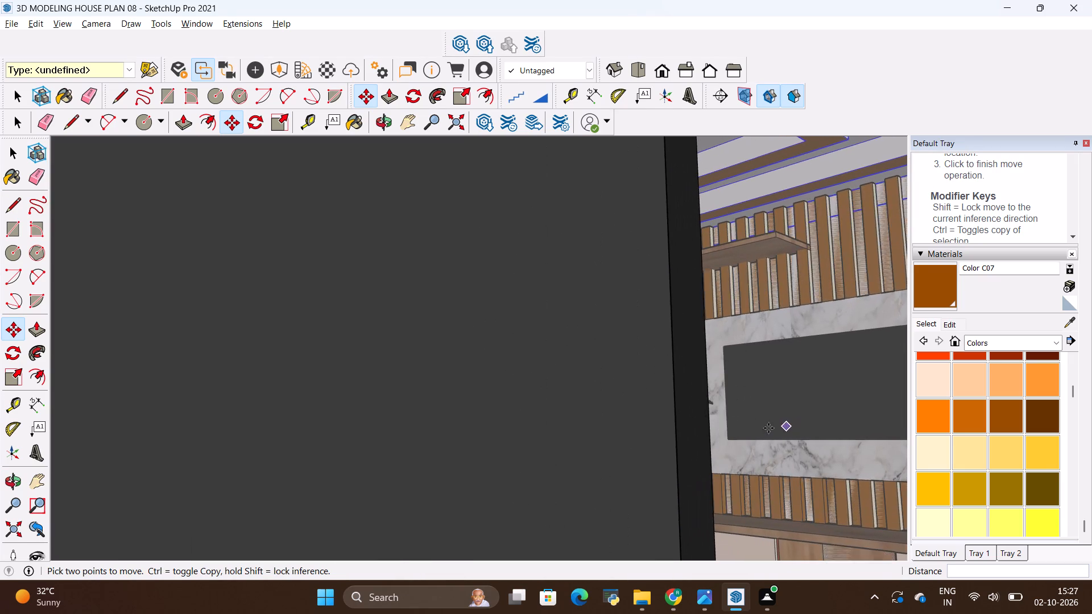
{"action": "scroll", "coordinate": [768, 428], "scroll_direction": "up", "scroll_amount": 13}
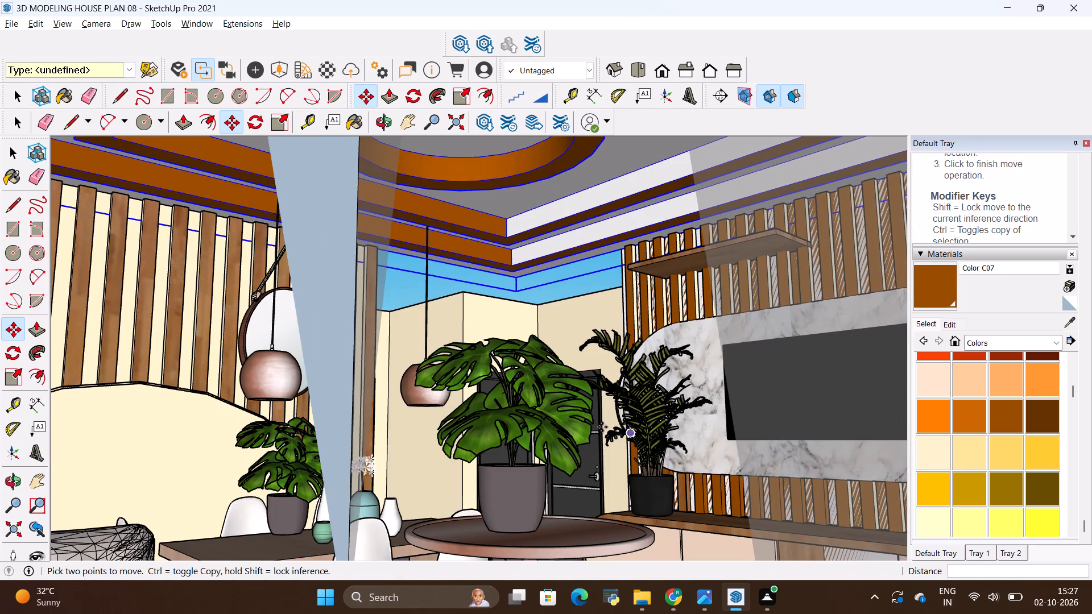
{"action": "scroll", "coordinate": [602, 426], "scroll_direction": "up", "scroll_amount": 2}
{"action": "middle_click_drag", "start_coordinate": [601, 426], "coordinate": [585, 458]}
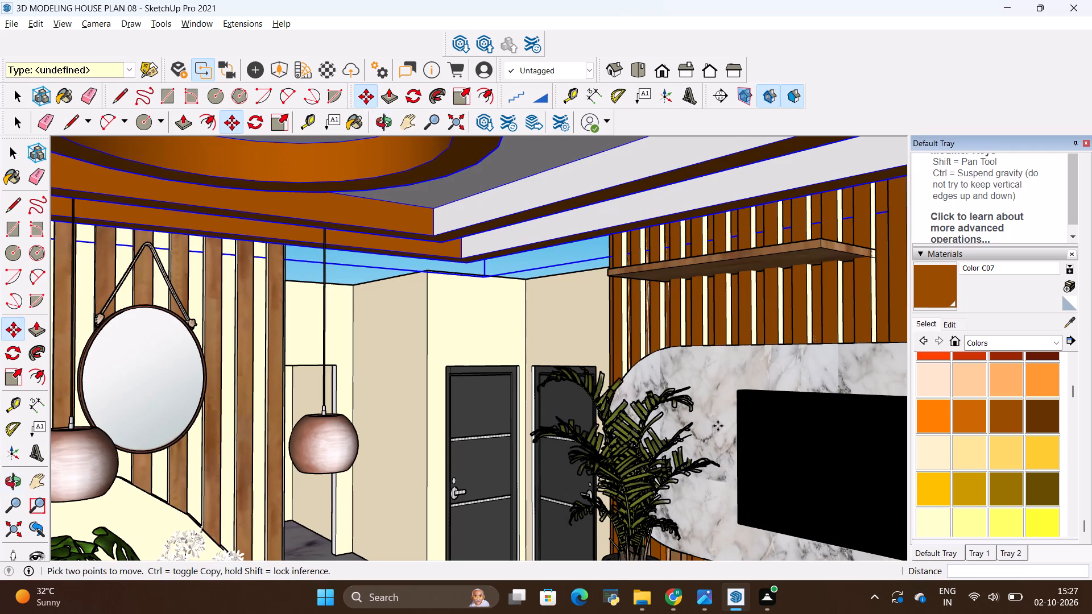
Inside the ceiling group, paint the white side faces of both rectangular bands along the TV wall side with Color C07.
{"action": "left_click", "coordinate": [936, 291]}
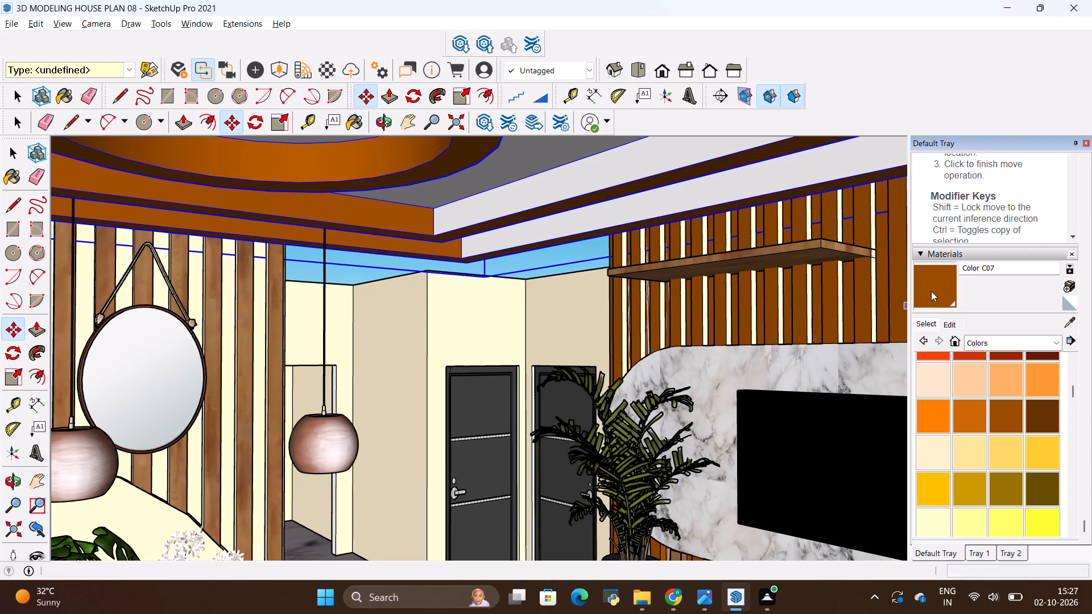
{"action": "key", "text": "space"}
{"action": "double_click", "coordinate": [532, 191]}
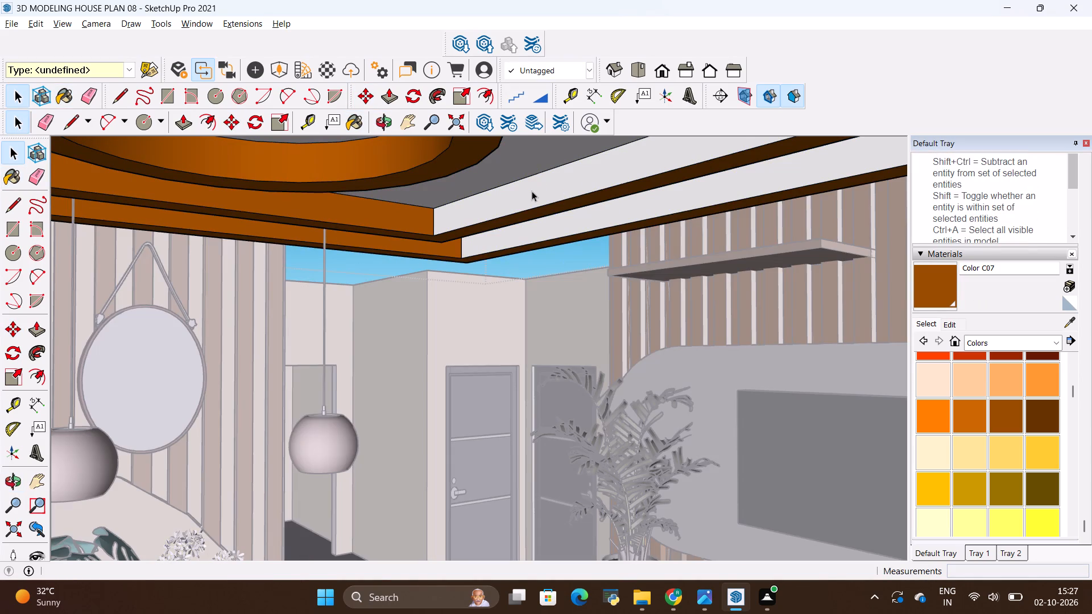
{"action": "left_click", "coordinate": [942, 280]}
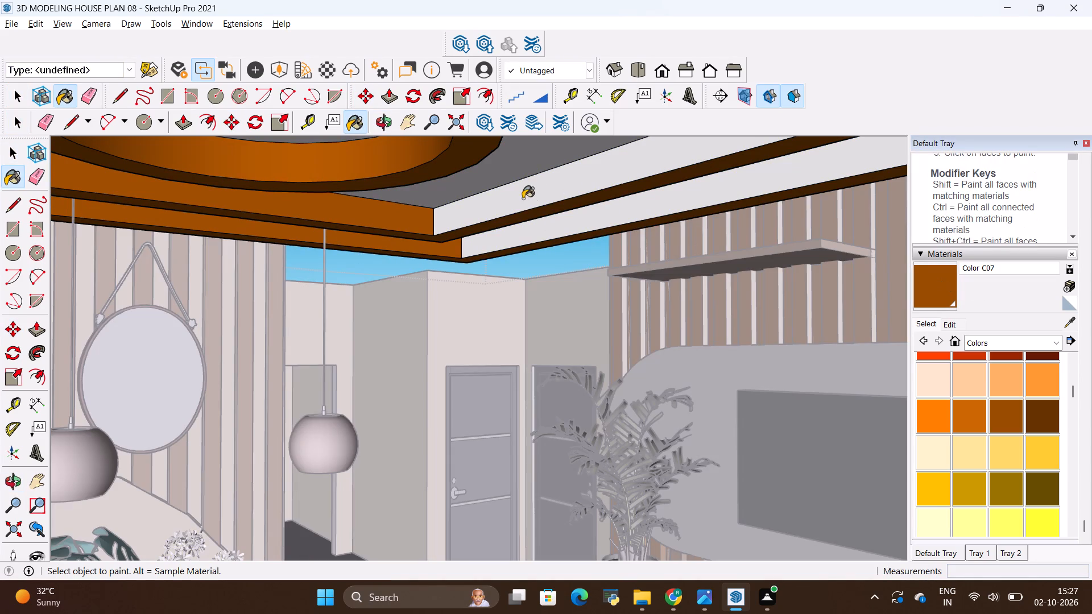
{"action": "left_click", "coordinate": [523, 198]}
{"action": "left_click", "coordinate": [559, 226]}
{"action": "scroll", "coordinate": [541, 329], "scroll_direction": "down", "scroll_amount": 2}
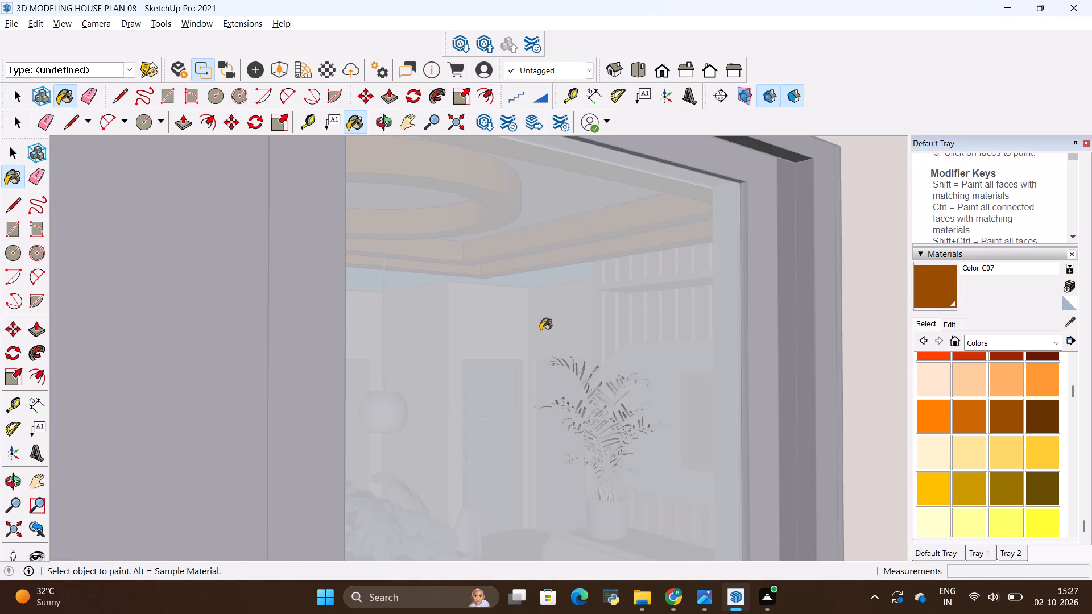
{"action": "key", "text": "space"}
{"action": "scroll", "coordinate": [531, 383], "scroll_direction": "down", "scroll_amount": 18}
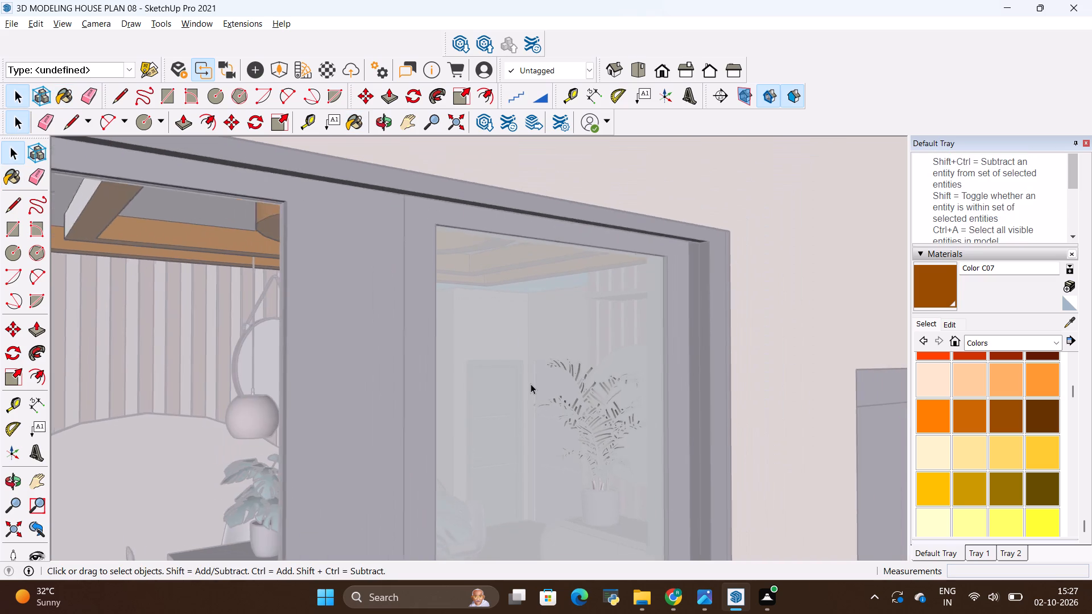
Exit editing of the ceiling group over the living-dining room and return to the whole house model.
{"action": "scroll", "coordinate": [531, 384], "scroll_direction": "down", "scroll_amount": 20}
{"action": "scroll", "coordinate": [531, 384], "scroll_direction": "down", "scroll_amount": 17}
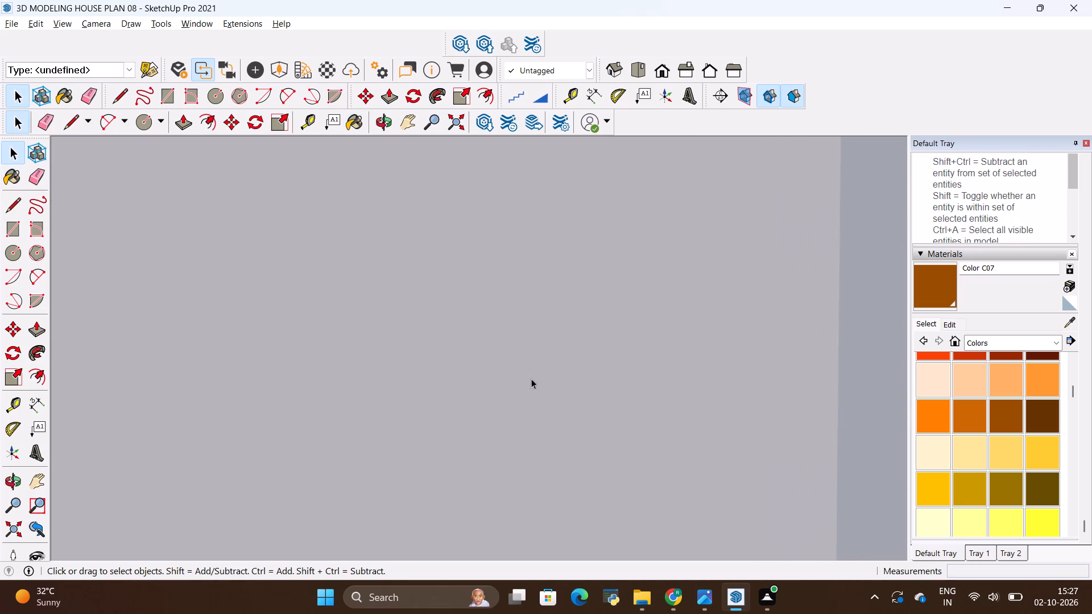
{"action": "scroll", "coordinate": [531, 379], "scroll_direction": "down", "scroll_amount": 20}
{"action": "scroll", "coordinate": [531, 379], "scroll_direction": "down", "scroll_amount": 20}
{"action": "scroll", "coordinate": [531, 379], "scroll_direction": "down", "scroll_amount": 20}
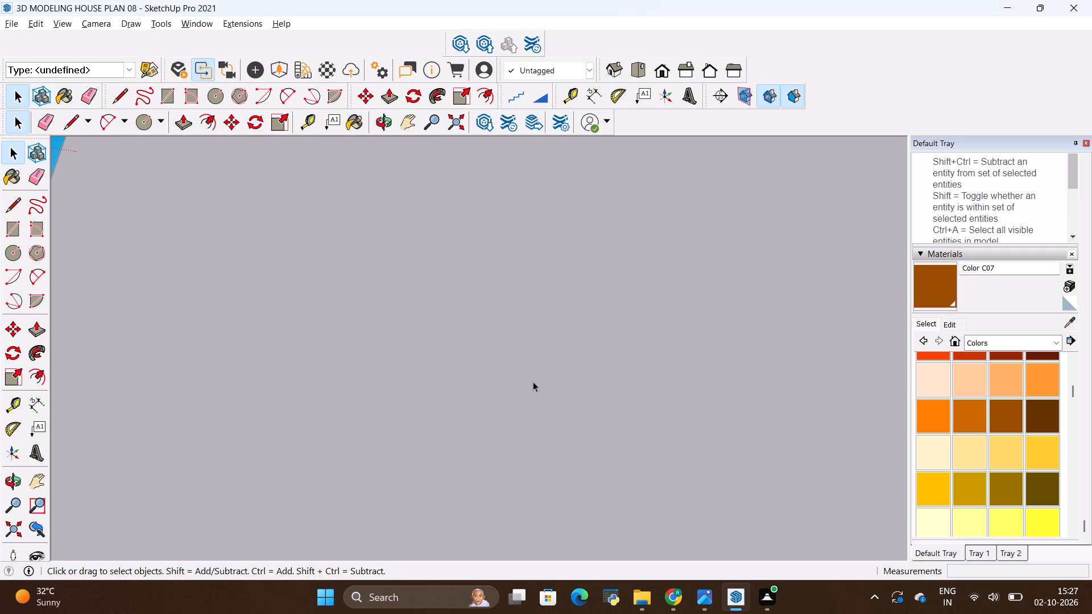
{"action": "scroll", "coordinate": [561, 612], "scroll_direction": "down", "scroll_amount": 5}
{"action": "scroll", "coordinate": [485, 441], "scroll_direction": "down", "scroll_amount": 20}
{"action": "scroll", "coordinate": [485, 441], "scroll_direction": "down", "scroll_amount": 15}
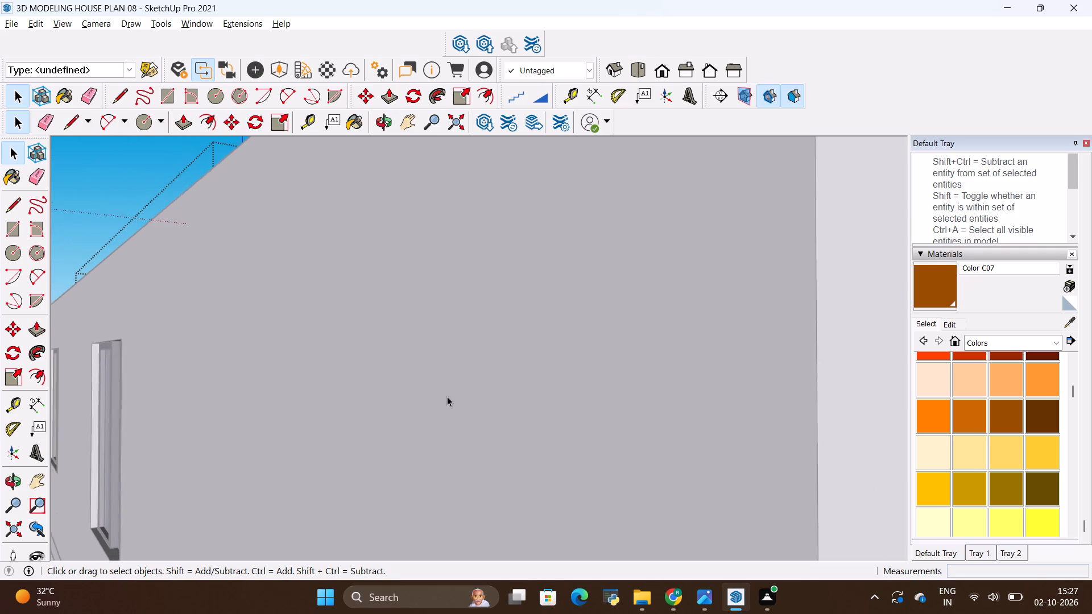
{"action": "scroll", "coordinate": [81, 164], "scroll_direction": "down", "scroll_amount": 6}
{"action": "scroll", "coordinate": [116, 208], "scroll_direction": "down", "scroll_amount": 12}
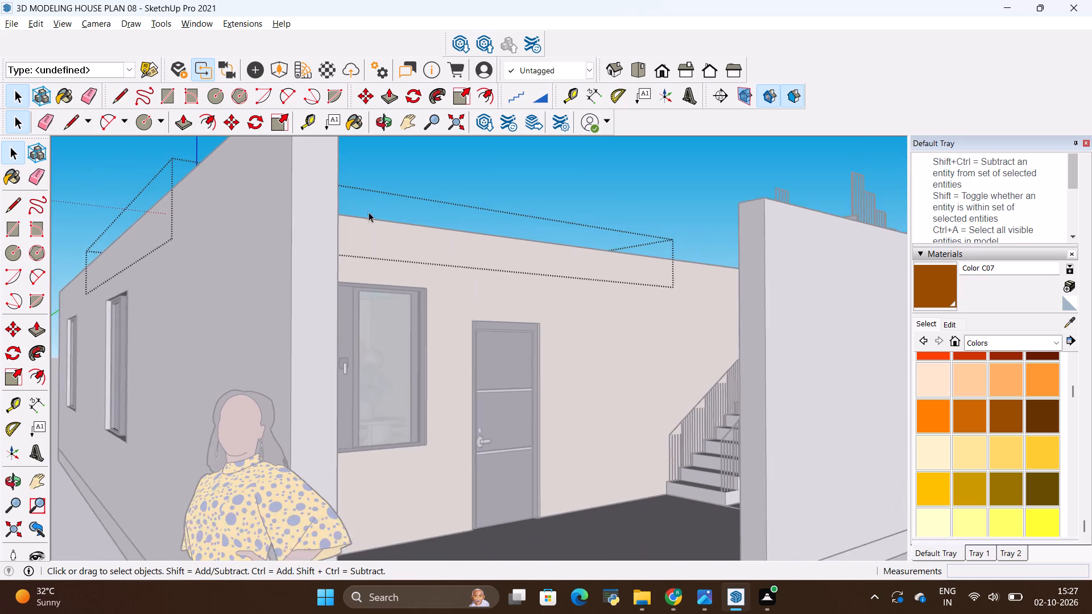
{"action": "scroll", "coordinate": [580, 160], "scroll_direction": "up", "scroll_amount": 3}
{"action": "middle_click_drag", "start_coordinate": [602, 188], "coordinate": [505, 413]}
{"action": "scroll", "coordinate": [524, 320], "scroll_direction": "down", "scroll_amount": 12}
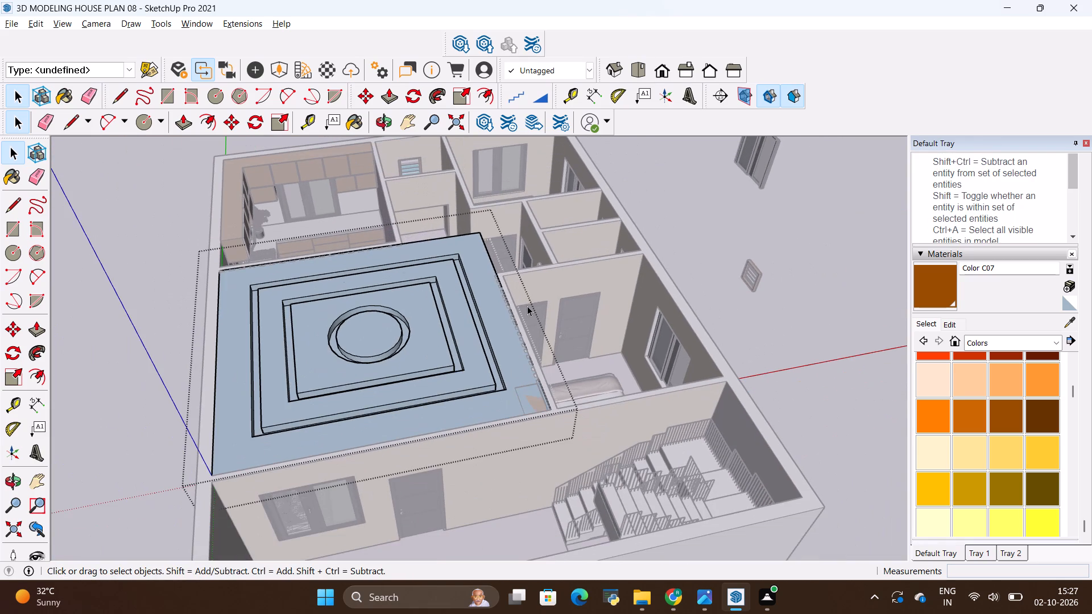
{"action": "scroll", "coordinate": [520, 276], "scroll_direction": "up", "scroll_amount": 1}
{"action": "scroll", "coordinate": [578, 369], "scroll_direction": "down", "scroll_amount": 2}
{"action": "middle_click_drag", "start_coordinate": [605, 420], "coordinate": [519, 397]}
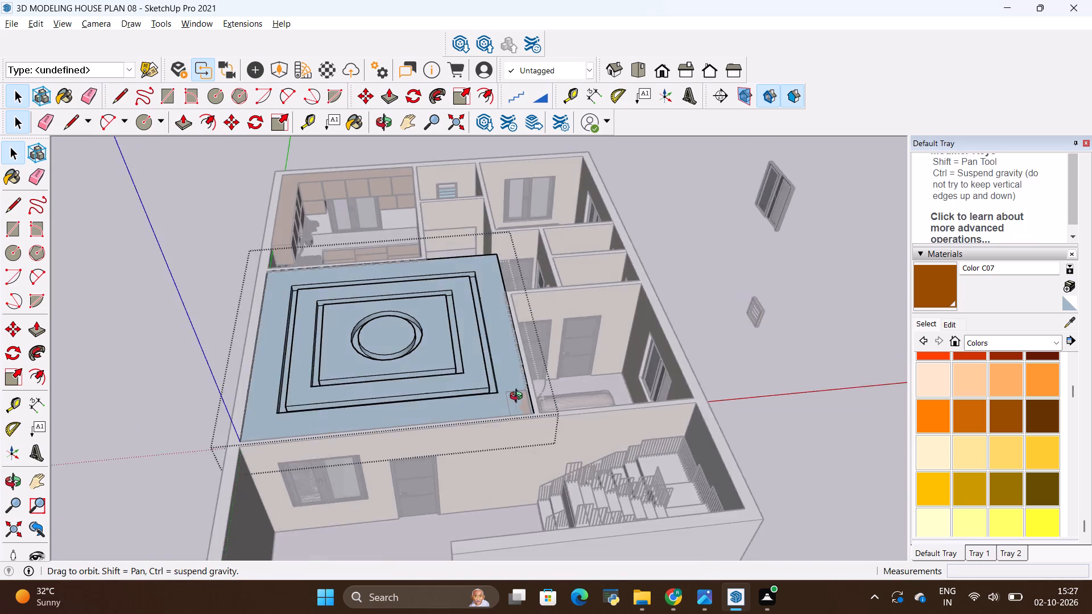
{"action": "middle_click_drag", "start_coordinate": [519, 397], "coordinate": [359, 346]}
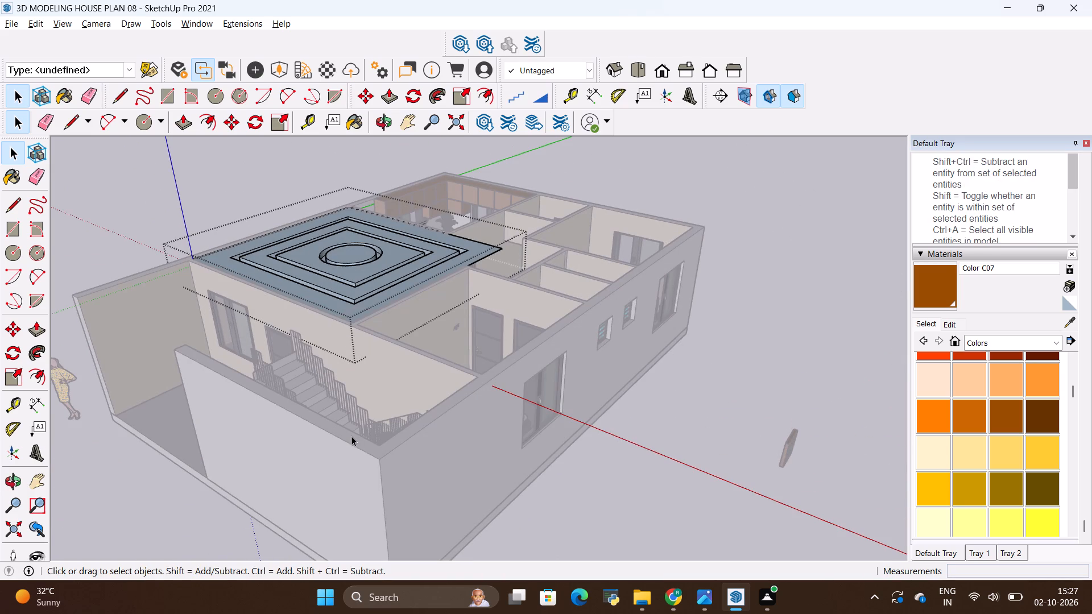
{"action": "scroll", "coordinate": [354, 435], "scroll_direction": "up", "scroll_amount": 1}
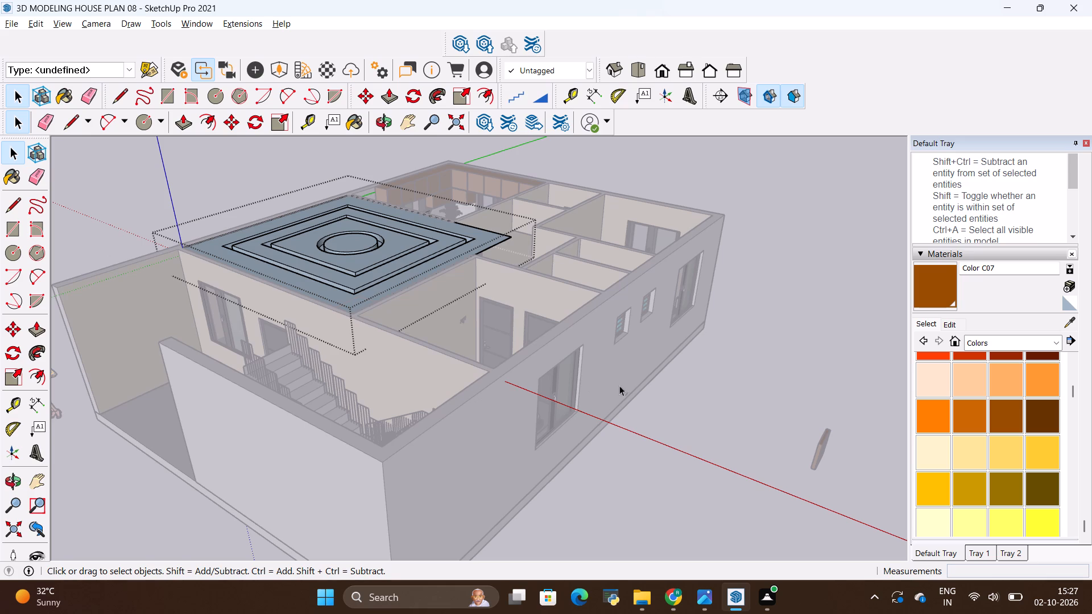
{"action": "left_click", "coordinate": [774, 360]}
Examine the ceiling from above and outside, especially its corner where the front wall meets the adjoining bedroom wall.
{"action": "middle_click_drag", "start_coordinate": [297, 401], "coordinate": [506, 472]}
{"action": "scroll", "coordinate": [297, 401], "scroll_direction": "up", "scroll_amount": 1}
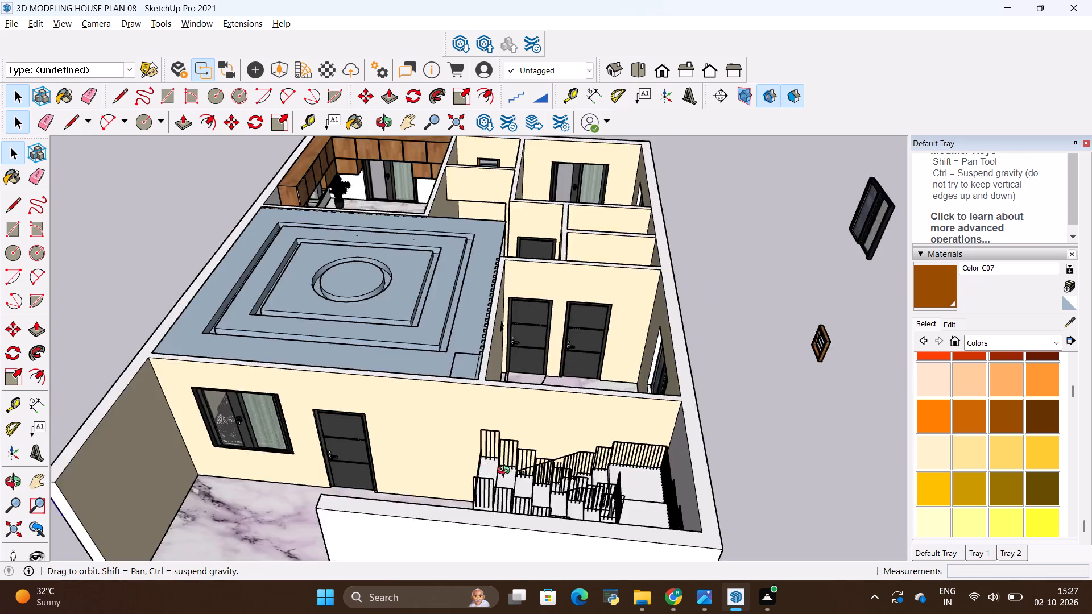
{"action": "middle_click_drag", "start_coordinate": [506, 472], "coordinate": [577, 470]}
{"action": "scroll", "coordinate": [584, 345], "scroll_direction": "up", "scroll_amount": 8}
{"action": "scroll", "coordinate": [542, 371], "scroll_direction": "up", "scroll_amount": 4}
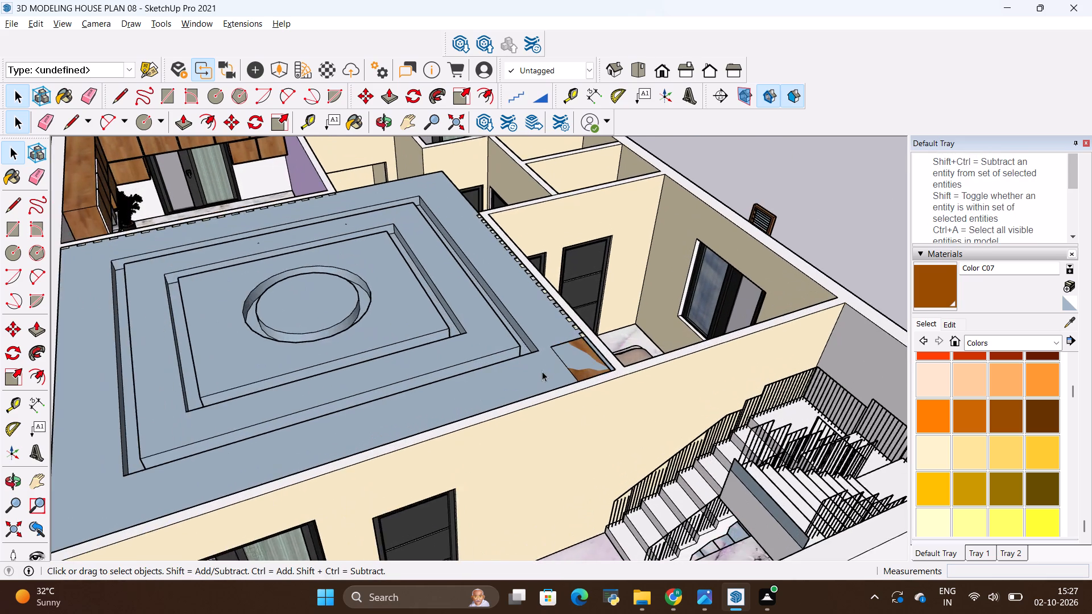
{"action": "scroll", "coordinate": [566, 364], "scroll_direction": "up", "scroll_amount": 9}
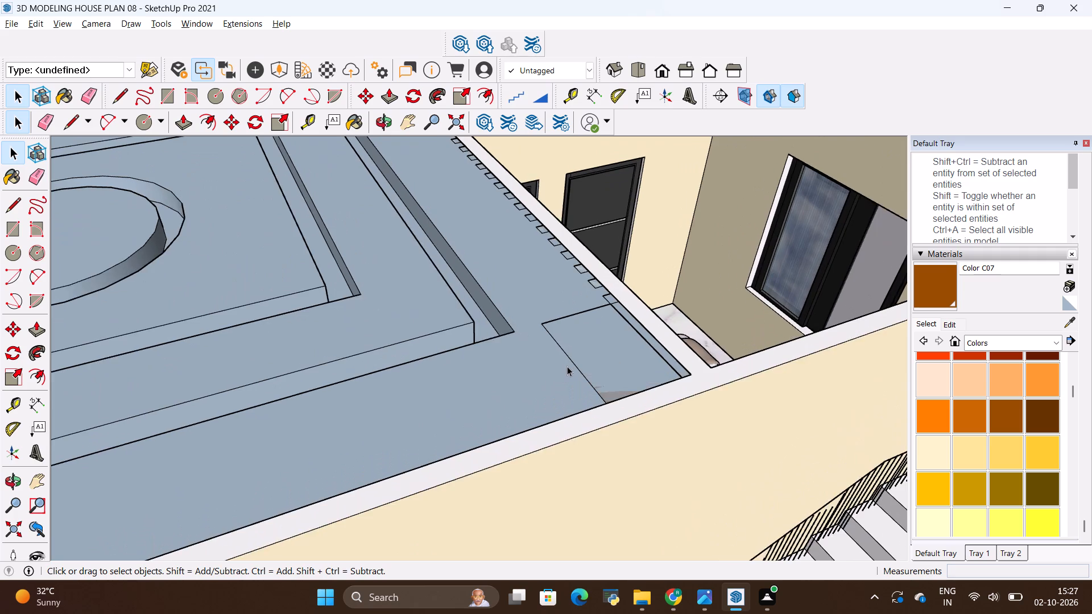
{"action": "scroll", "coordinate": [566, 366], "scroll_direction": "up", "scroll_amount": 4}
{"action": "scroll", "coordinate": [564, 367], "scroll_direction": "down", "scroll_amount": 16}
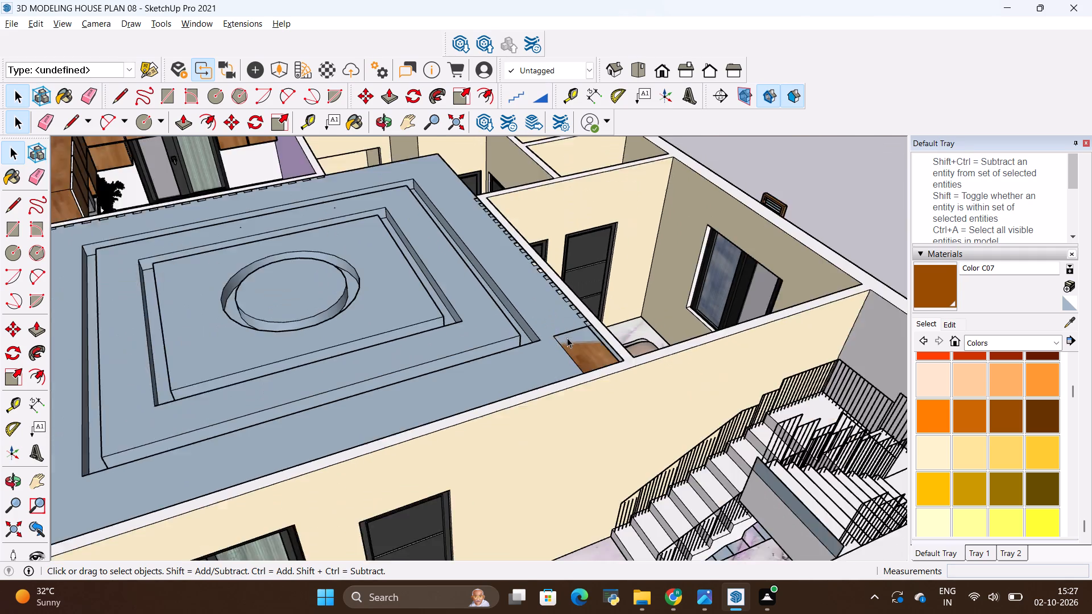
{"action": "scroll", "coordinate": [567, 338], "scroll_direction": "down", "scroll_amount": 19}
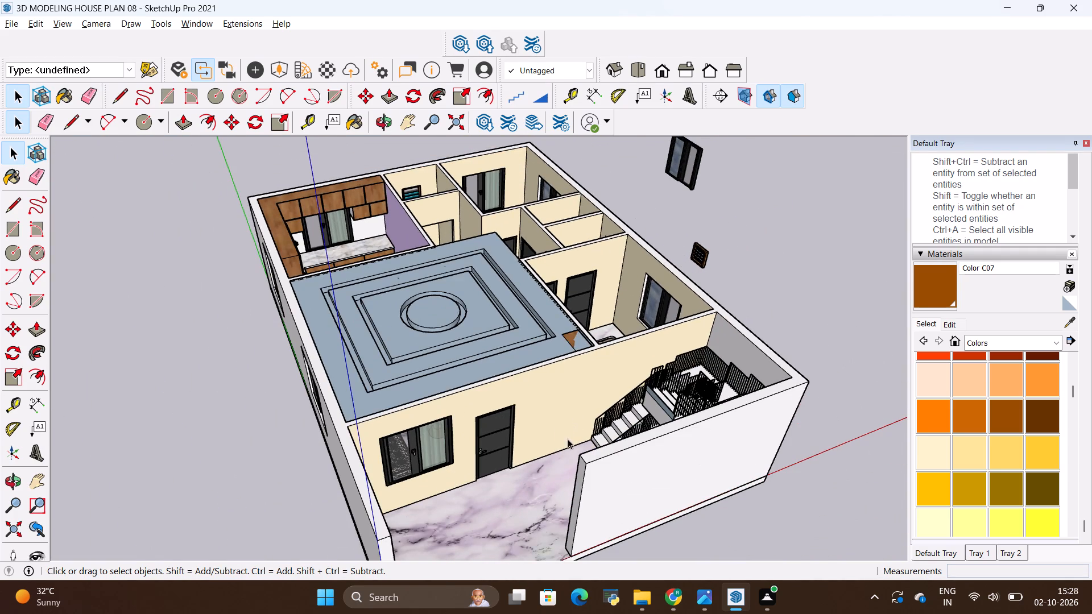
{"action": "middle_click_drag", "start_coordinate": [568, 439], "coordinate": [549, 353]}
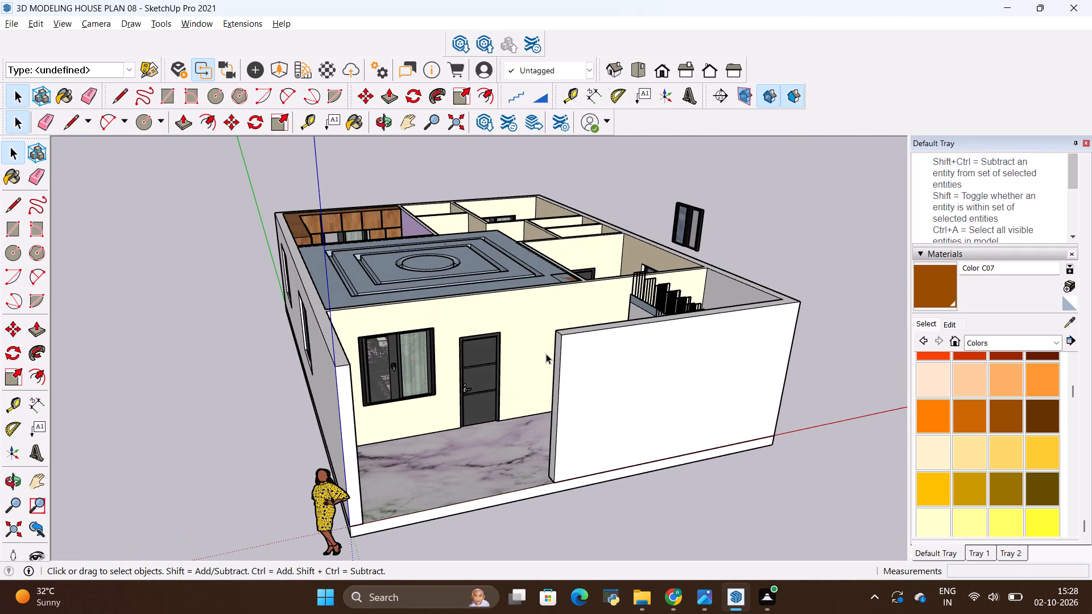
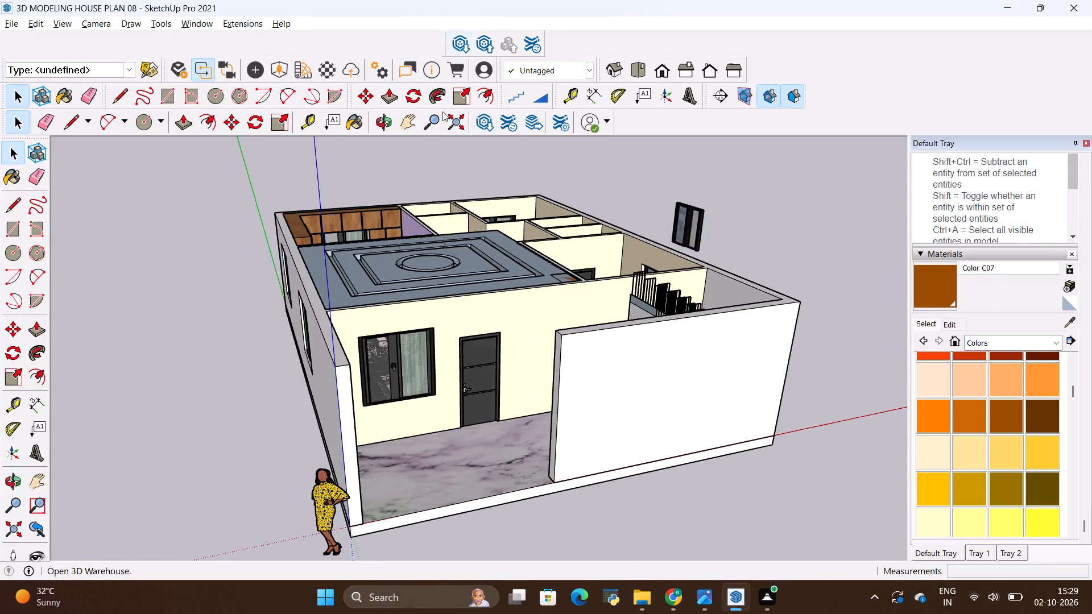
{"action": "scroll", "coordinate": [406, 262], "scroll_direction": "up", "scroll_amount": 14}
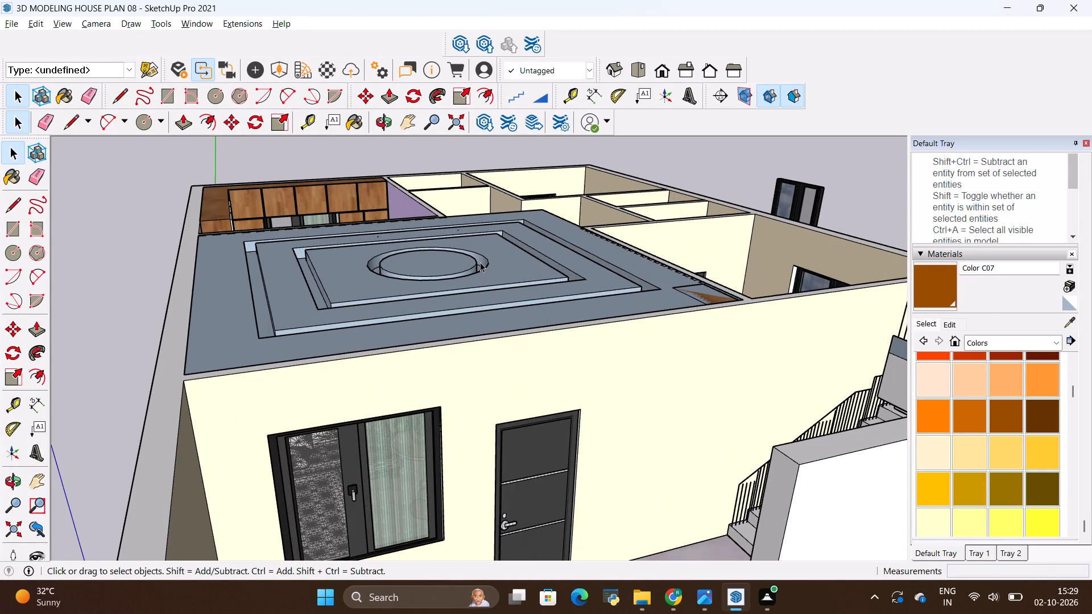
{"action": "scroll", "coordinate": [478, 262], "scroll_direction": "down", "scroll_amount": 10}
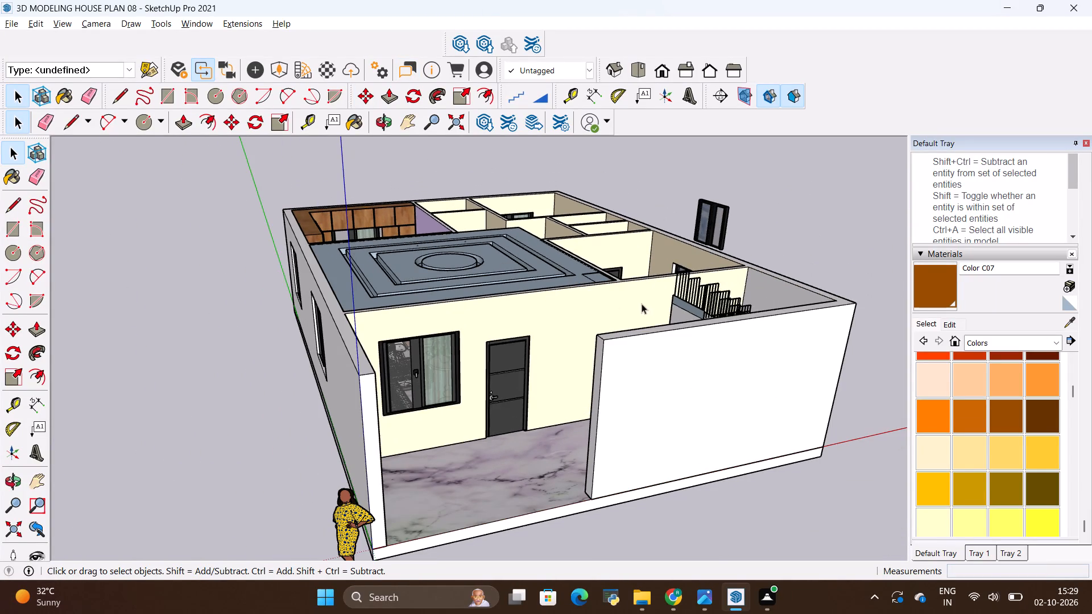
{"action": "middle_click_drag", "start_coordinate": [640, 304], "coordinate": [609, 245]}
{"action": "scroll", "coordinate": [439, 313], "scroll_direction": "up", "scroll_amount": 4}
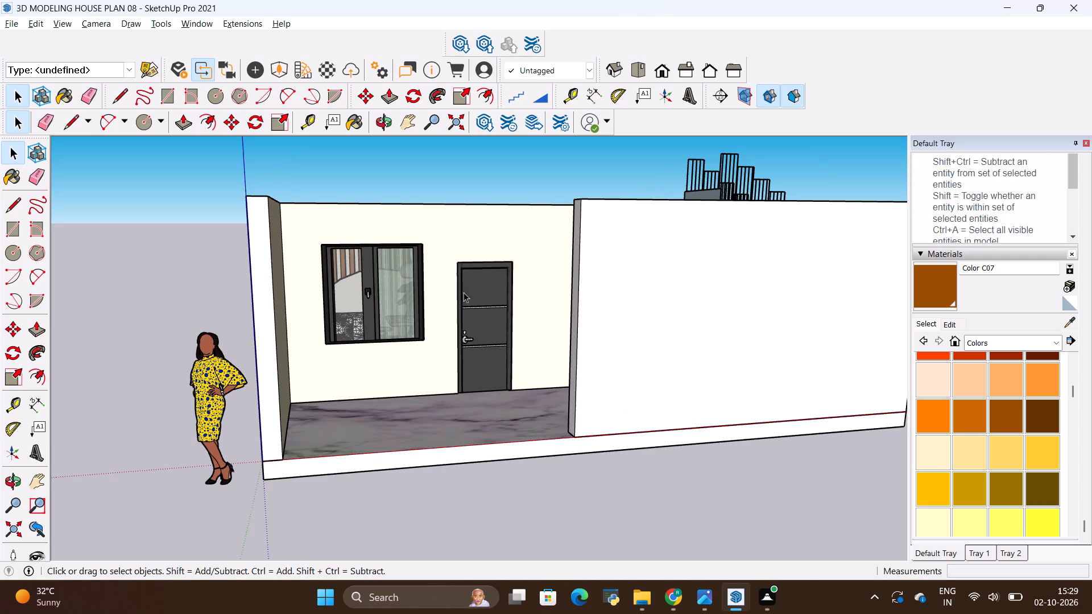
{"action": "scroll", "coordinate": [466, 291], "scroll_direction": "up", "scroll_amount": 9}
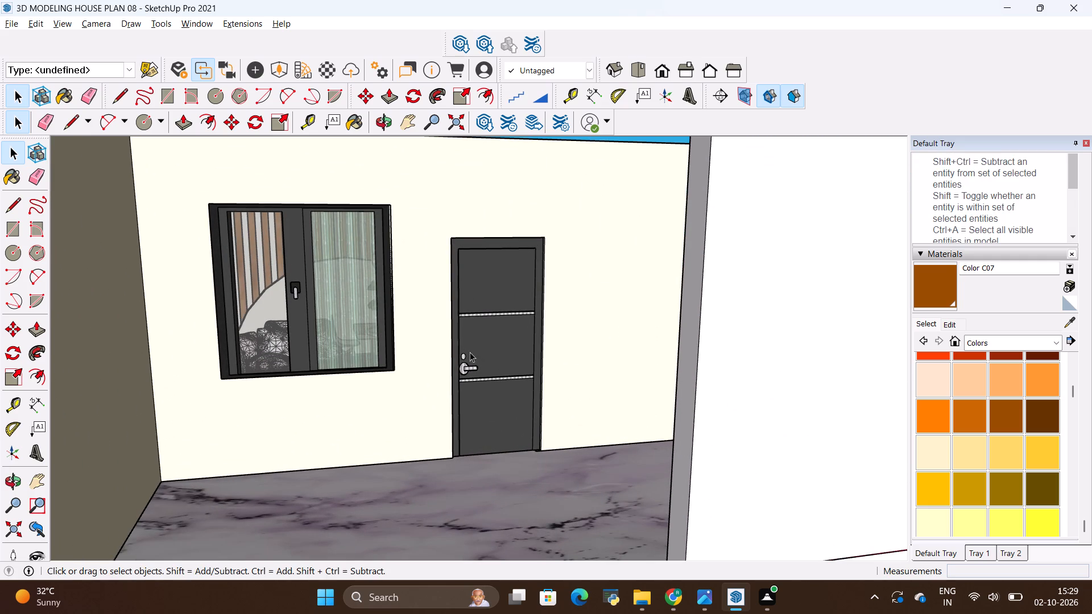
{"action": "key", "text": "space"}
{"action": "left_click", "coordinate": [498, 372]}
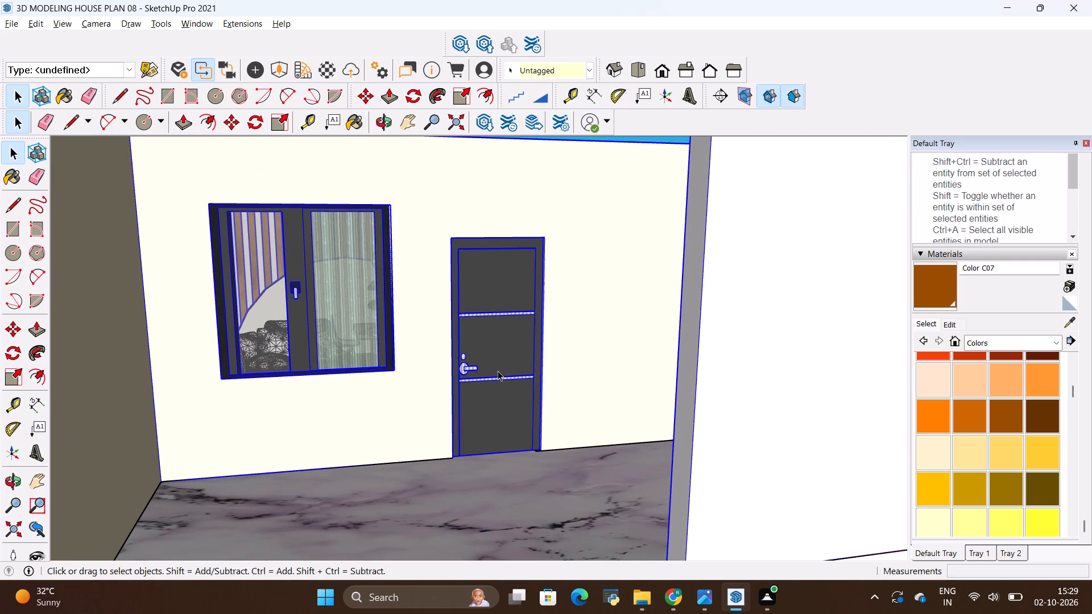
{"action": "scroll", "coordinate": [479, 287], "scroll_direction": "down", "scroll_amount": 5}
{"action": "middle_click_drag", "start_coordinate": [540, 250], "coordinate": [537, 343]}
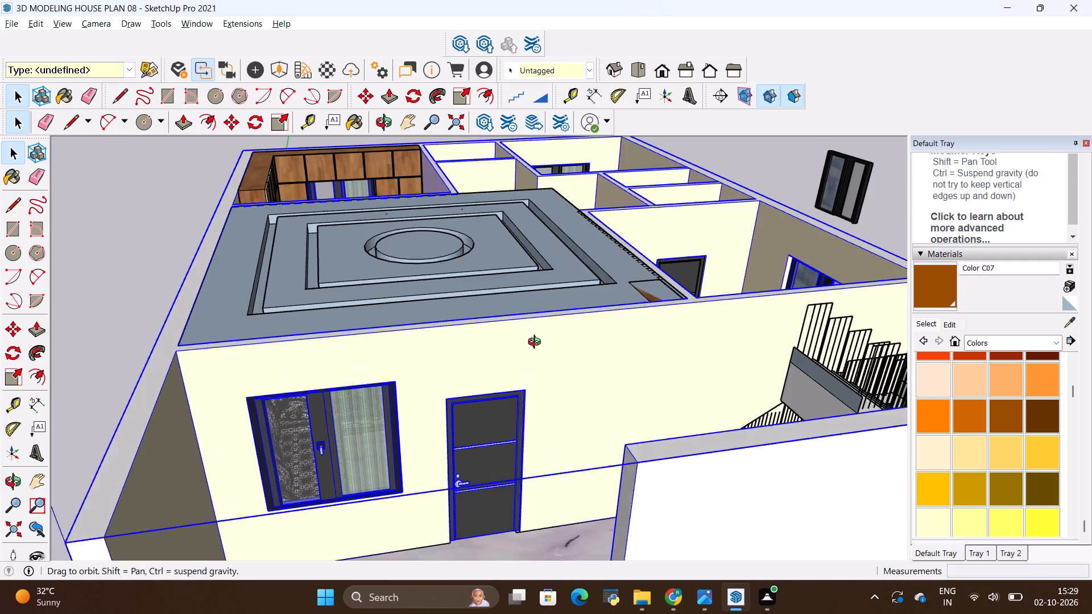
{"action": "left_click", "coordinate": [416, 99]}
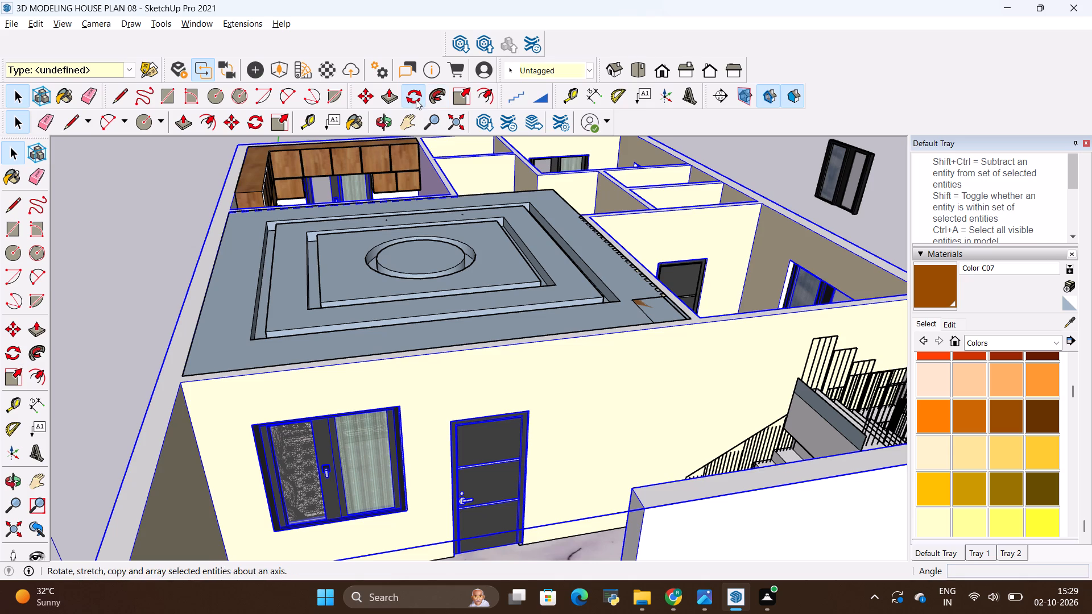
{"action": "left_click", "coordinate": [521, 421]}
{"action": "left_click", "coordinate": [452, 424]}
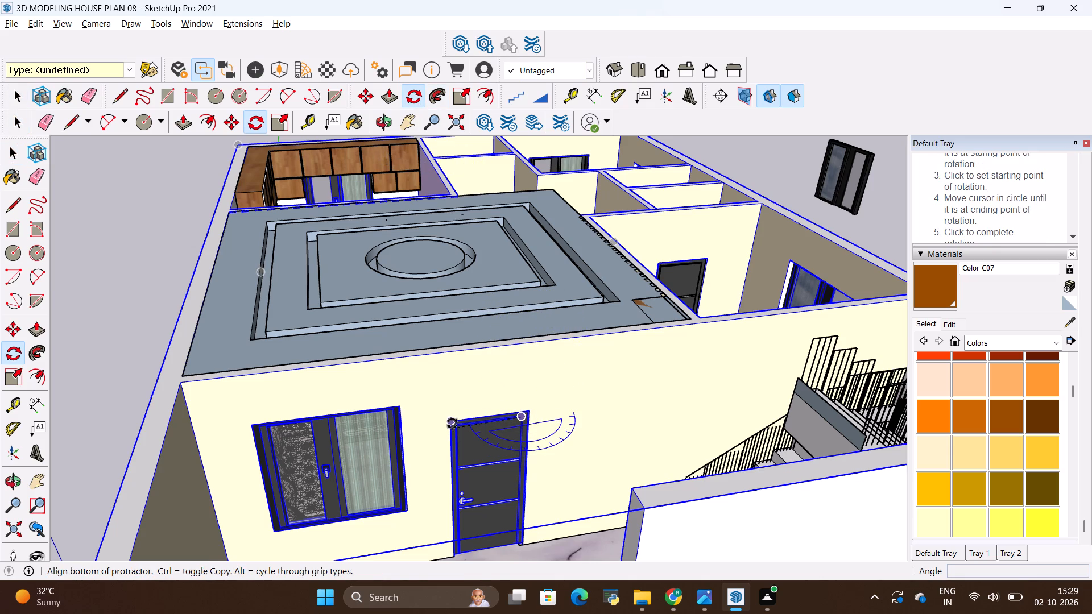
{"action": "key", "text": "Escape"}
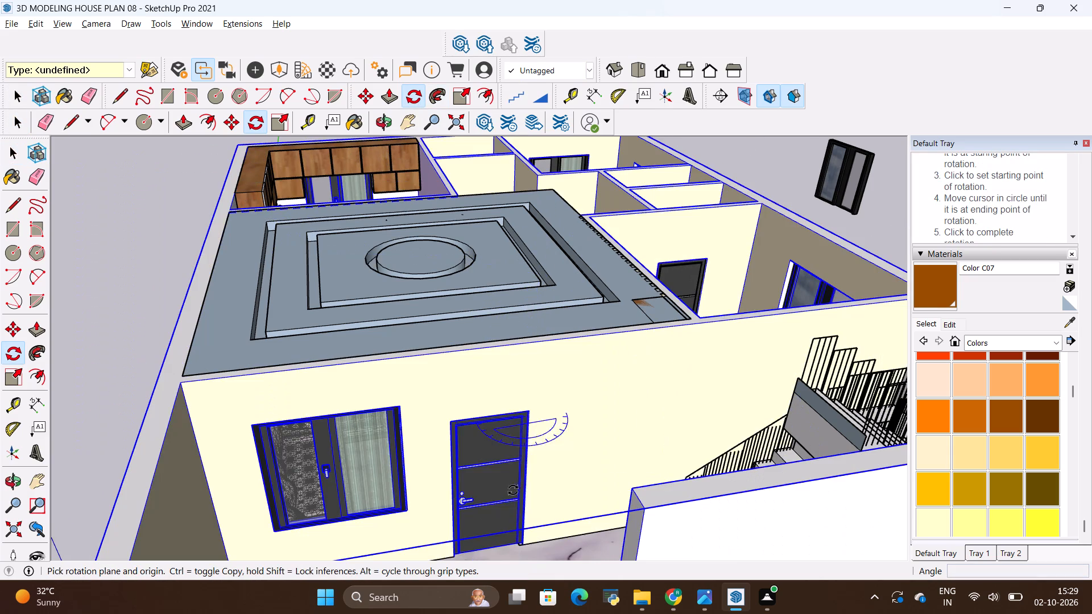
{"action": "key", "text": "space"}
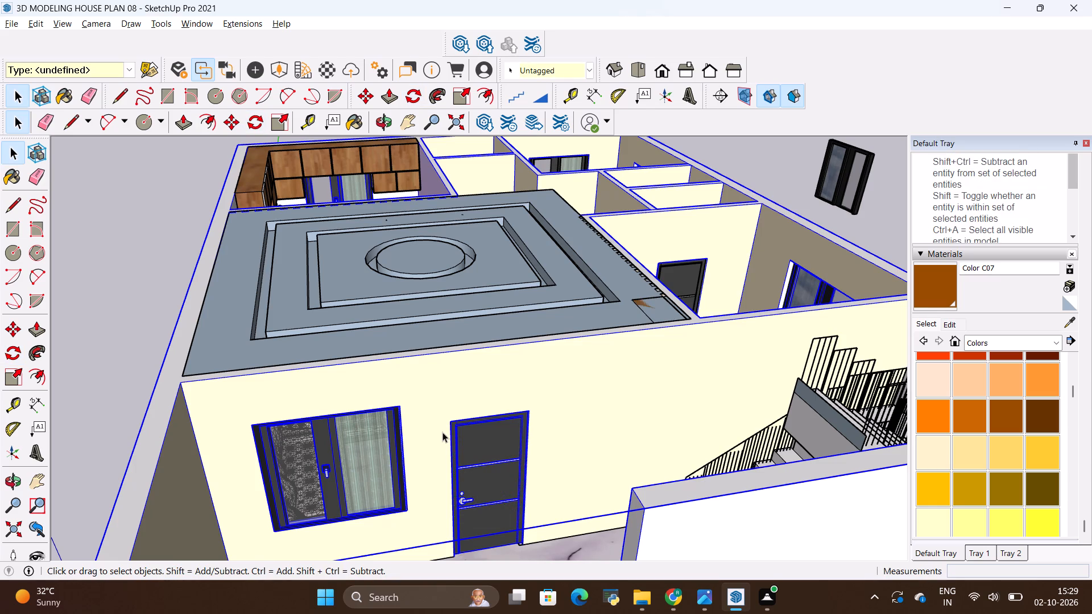
Inside the house group, rotate the main door 90 degrees so it swings open outward from the front wall.
{"action": "left_click", "coordinate": [442, 432]}
{"action": "double_click", "coordinate": [439, 431]}
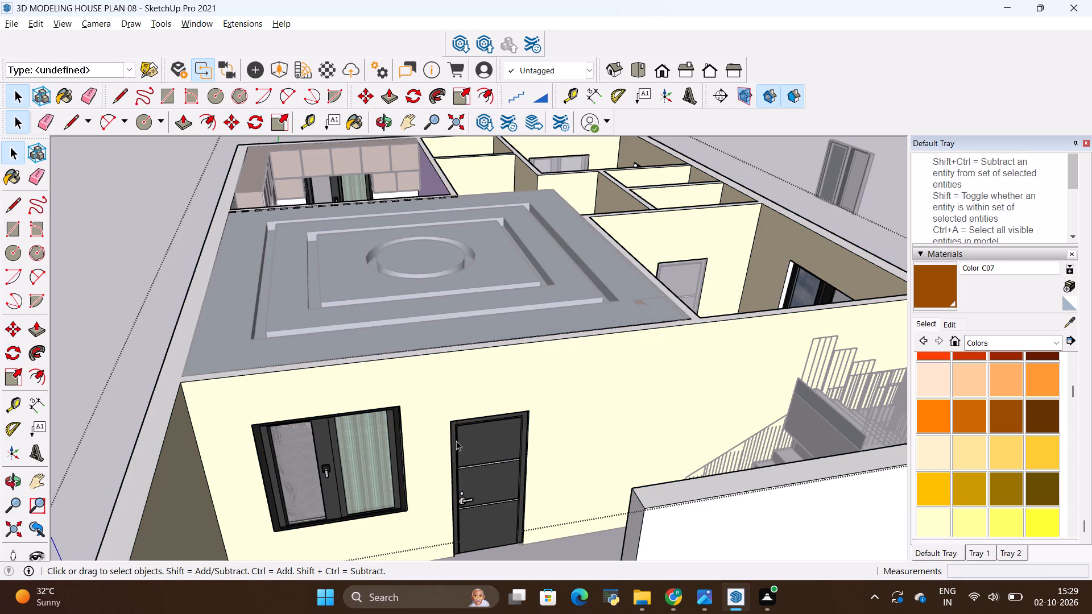
{"action": "key", "text": "space"}
{"action": "left_click", "coordinate": [465, 443]}
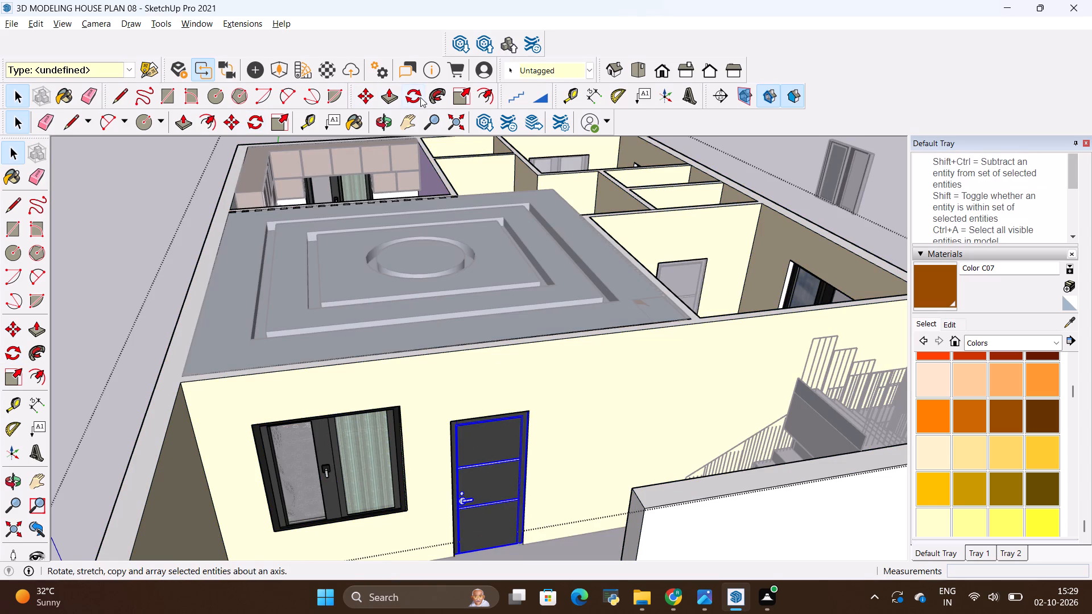
{"action": "left_click", "coordinate": [419, 96]}
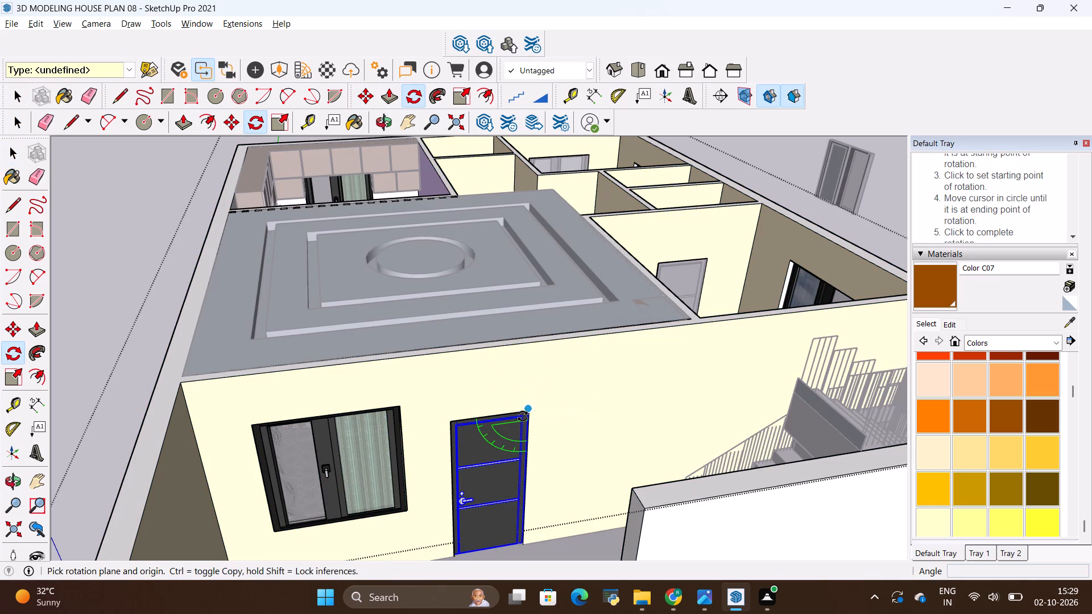
{"action": "scroll", "coordinate": [522, 410], "scroll_direction": "up", "scroll_amount": 11}
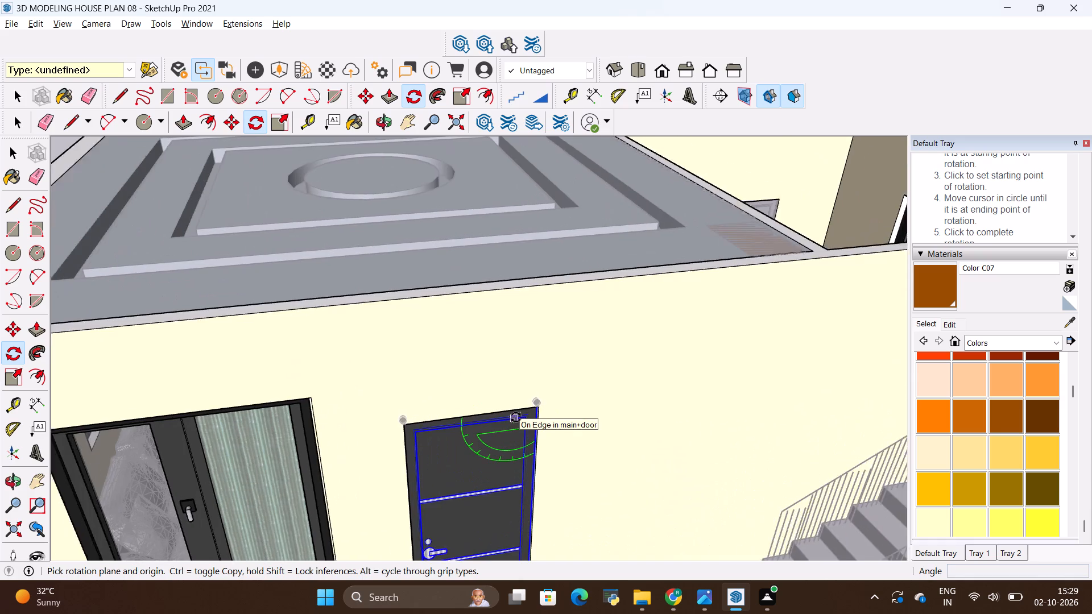
{"action": "scroll", "coordinate": [514, 374], "scroll_direction": "down", "scroll_amount": 6}
{"action": "scroll", "coordinate": [514, 448], "scroll_direction": "down", "scroll_amount": 5}
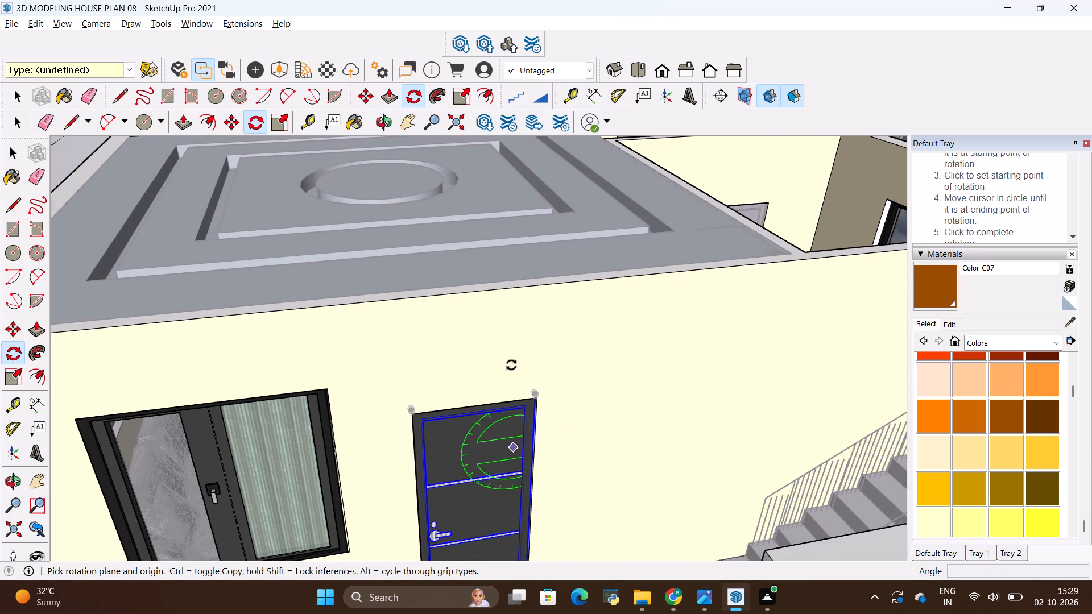
{"action": "scroll", "coordinate": [515, 379], "scroll_direction": "down", "scroll_amount": 4}
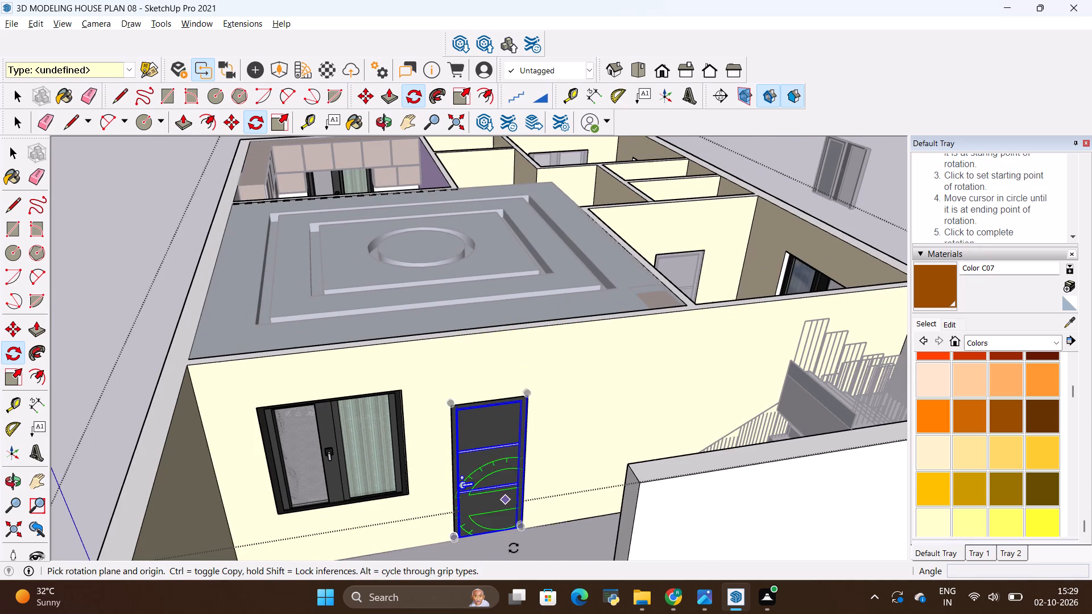
{"action": "left_click", "coordinate": [518, 547]}
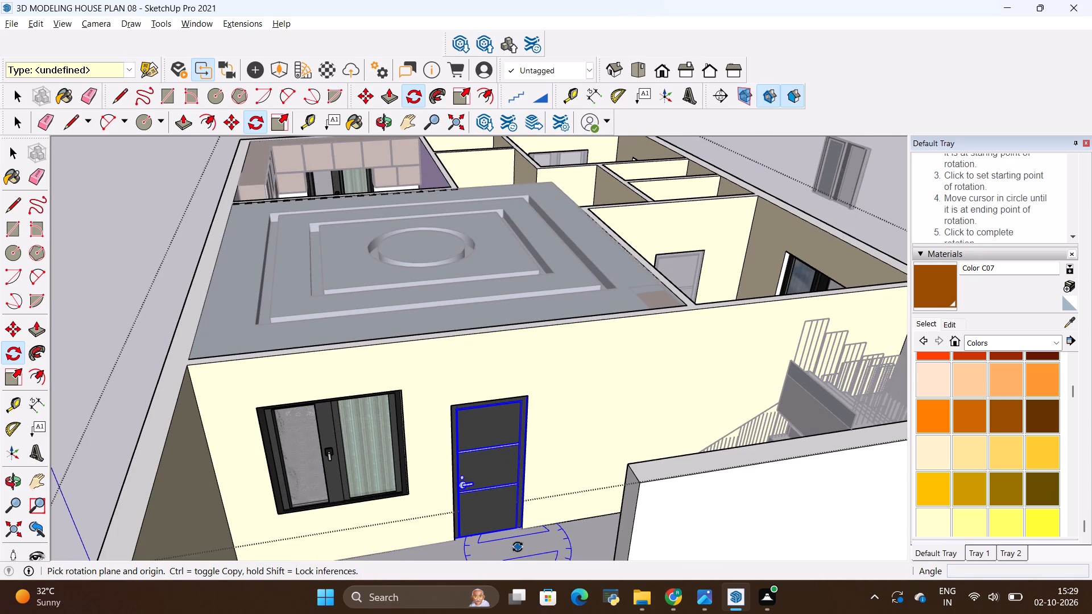
{"action": "scroll", "coordinate": [432, 509], "scroll_direction": "down", "scroll_amount": 5}
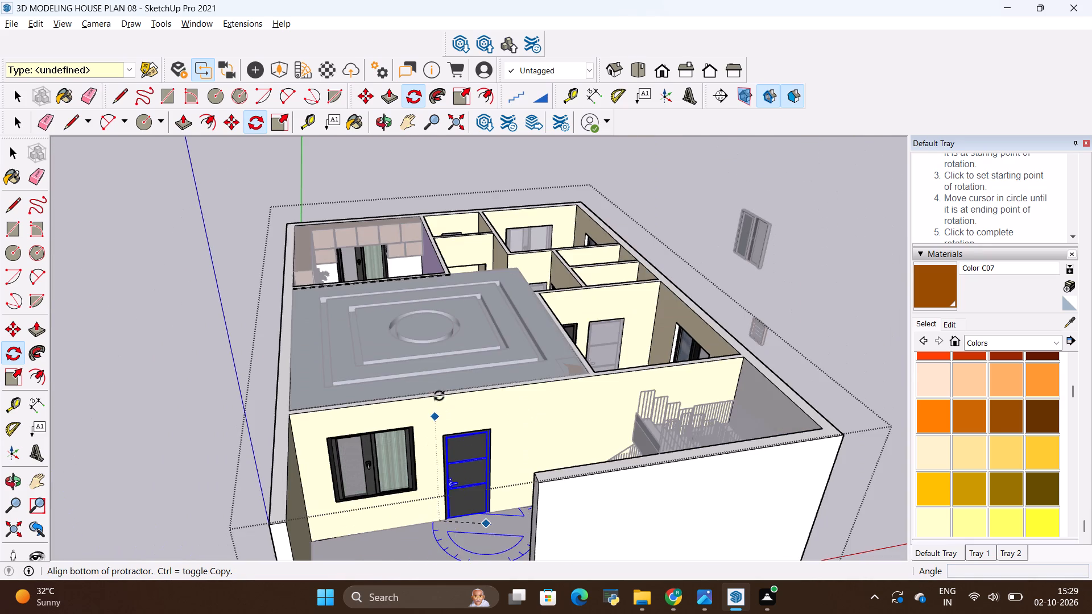
{"action": "left_click", "coordinate": [403, 538]}
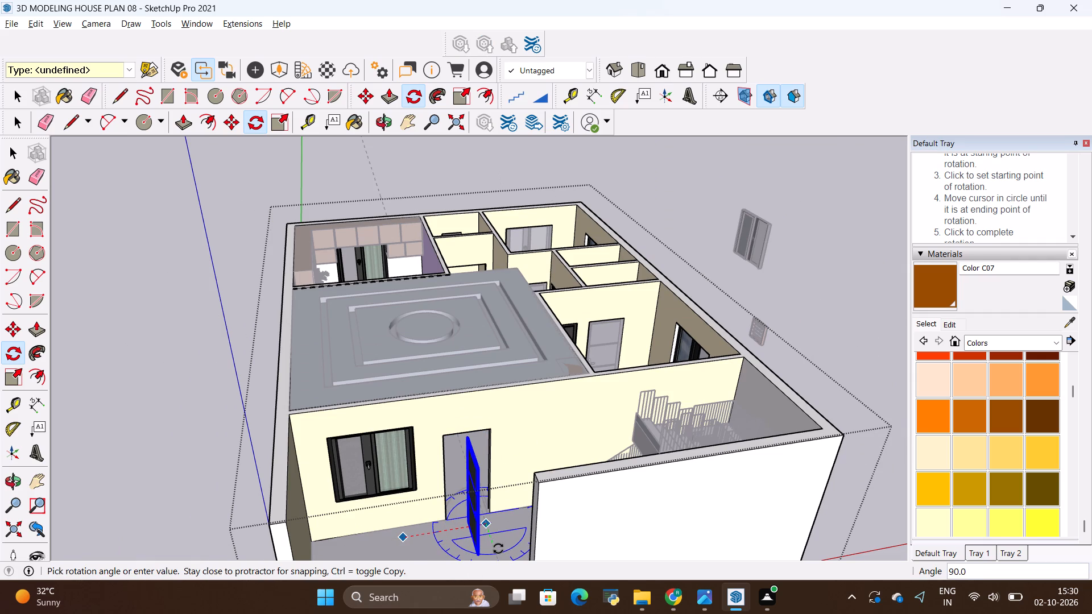
{"action": "scroll", "coordinate": [498, 548], "scroll_direction": "down", "scroll_amount": 11}
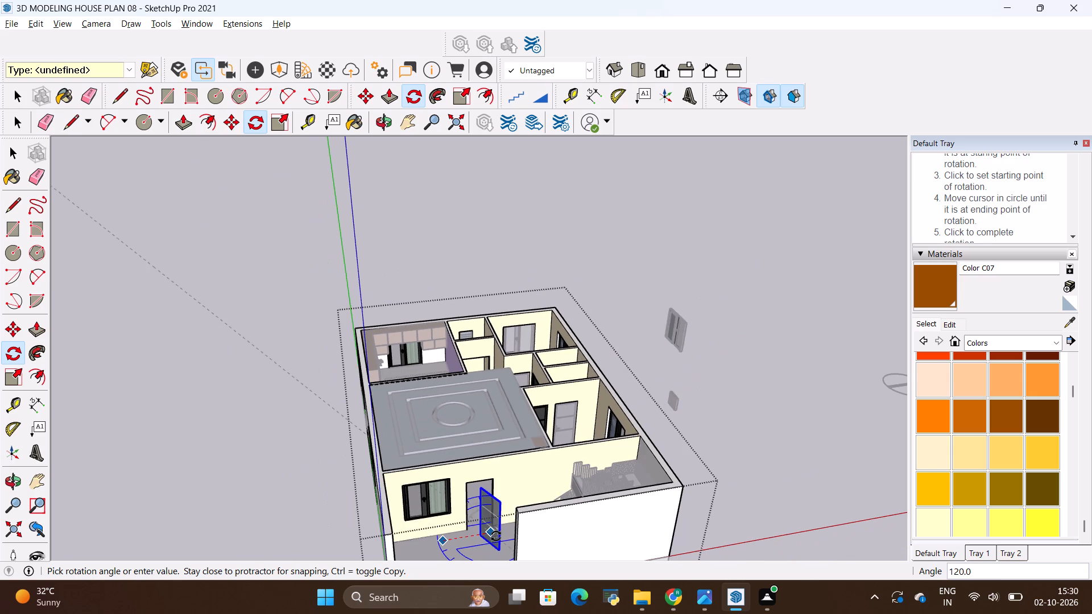
{"action": "scroll", "coordinate": [483, 534], "scroll_direction": "down", "scroll_amount": 5}
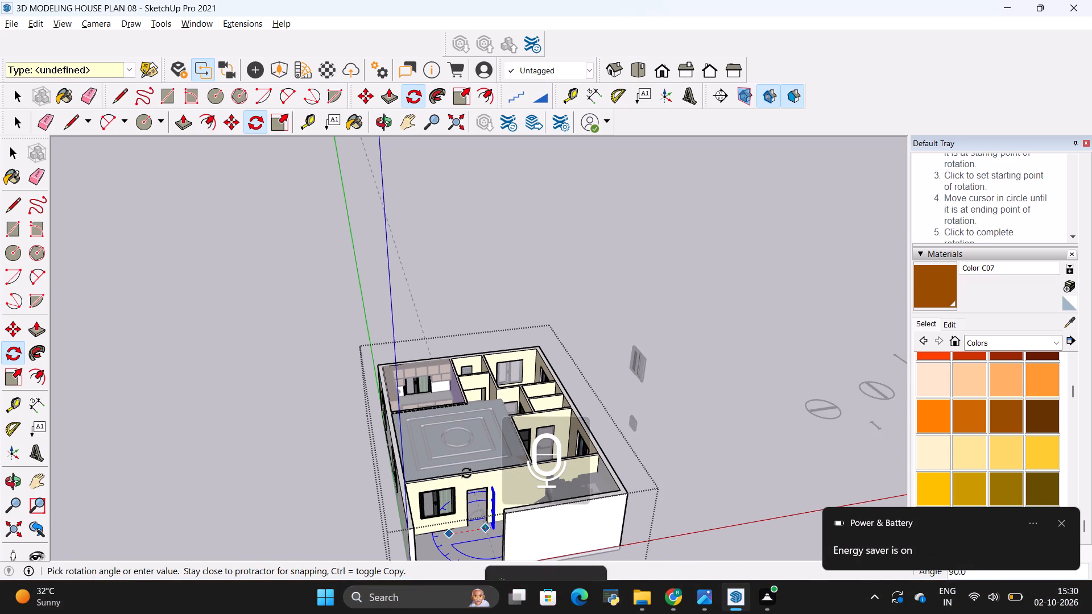
{"action": "scroll", "coordinate": [458, 466], "scroll_direction": "down", "scroll_amount": 5}
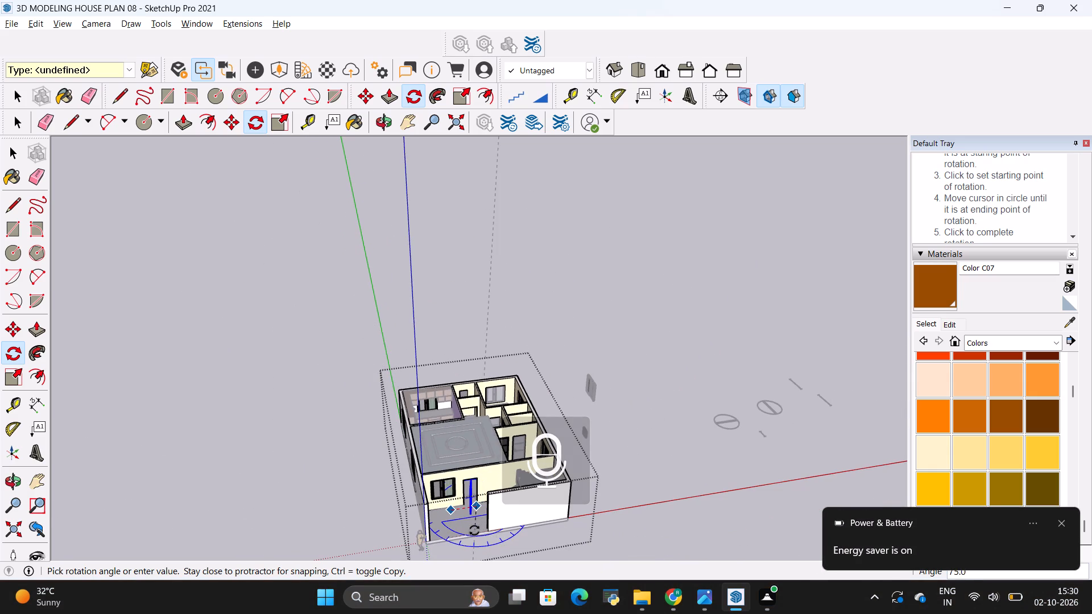
{"action": "scroll", "coordinate": [474, 530], "scroll_direction": "up", "scroll_amount": 14}
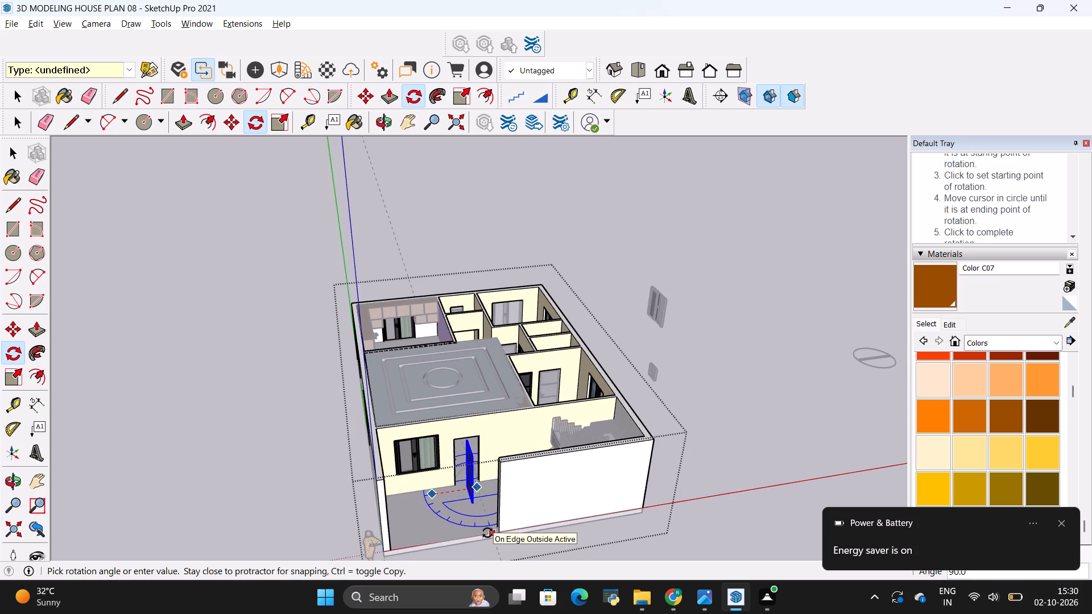
{"action": "scroll", "coordinate": [487, 533], "scroll_direction": "up", "scroll_amount": 14}
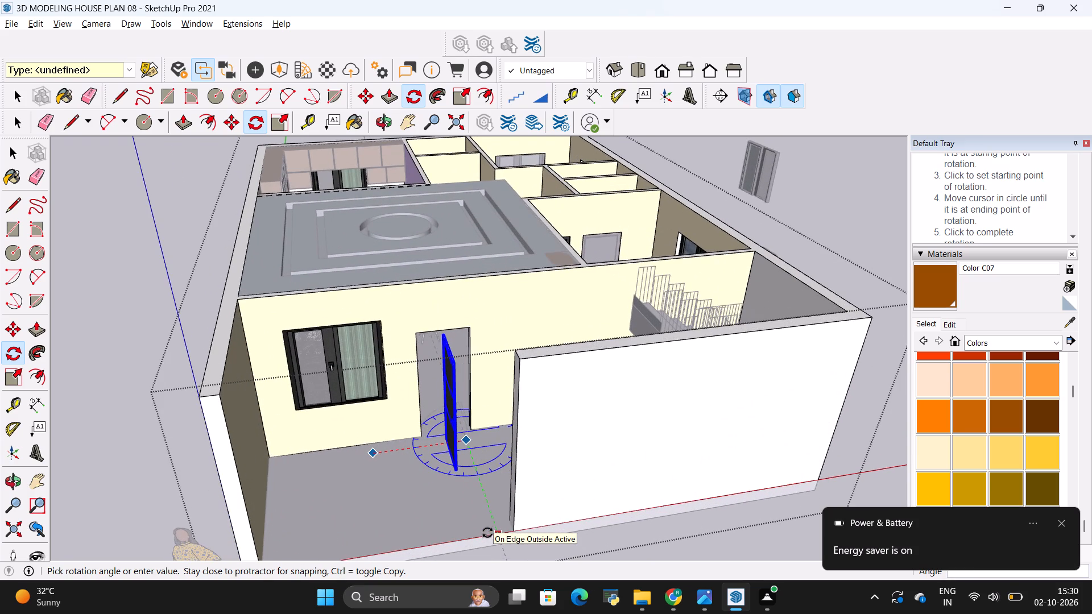
{"action": "left_click", "coordinate": [487, 533]}
{"action": "key", "text": "space"}
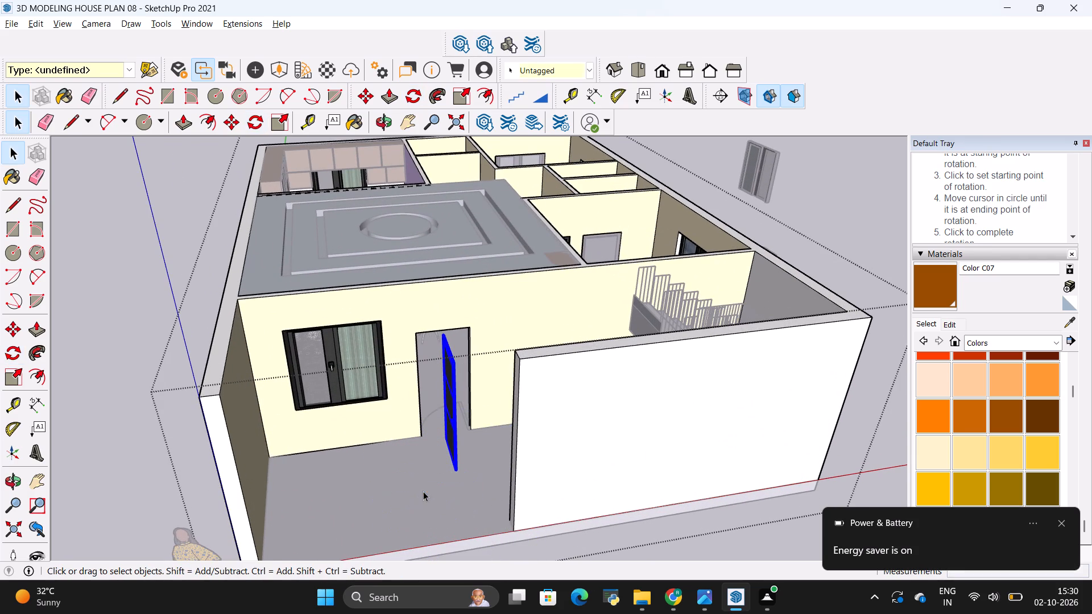
{"action": "left_click", "coordinate": [423, 490]}
Move the opened main door by its top inner corner to the upper corner of the doorway, on the staircase side.
{"action": "scroll", "coordinate": [442, 403], "scroll_direction": "up", "scroll_amount": 16}
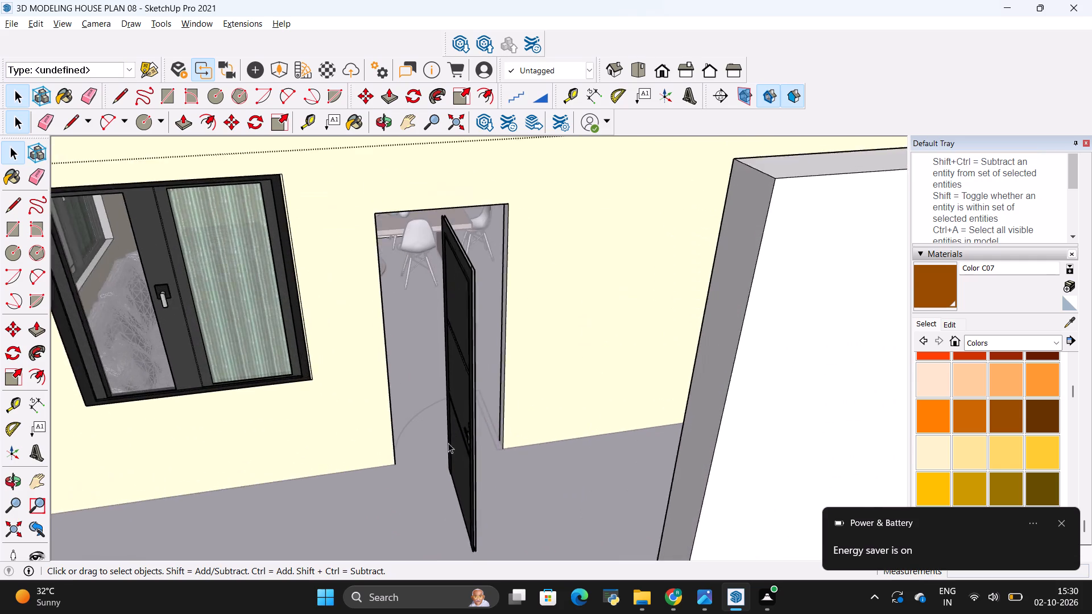
{"action": "left_click", "coordinate": [457, 443]}
{"action": "scroll", "coordinate": [461, 456], "scroll_direction": "down", "scroll_amount": 5}
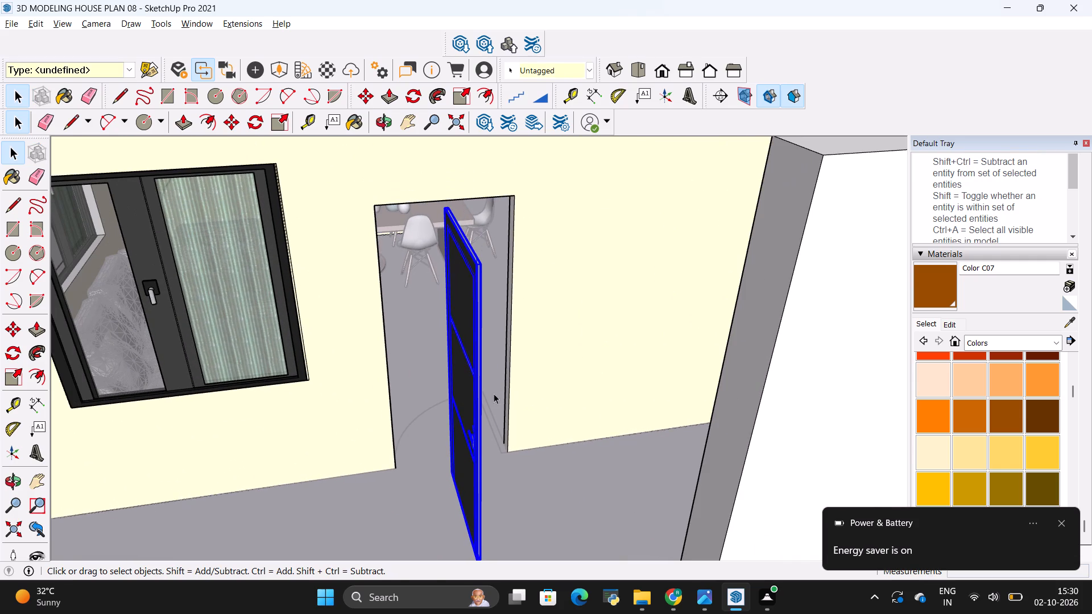
{"action": "key", "text": "m"}
{"action": "scroll", "coordinate": [460, 218], "scroll_direction": "up", "scroll_amount": 12}
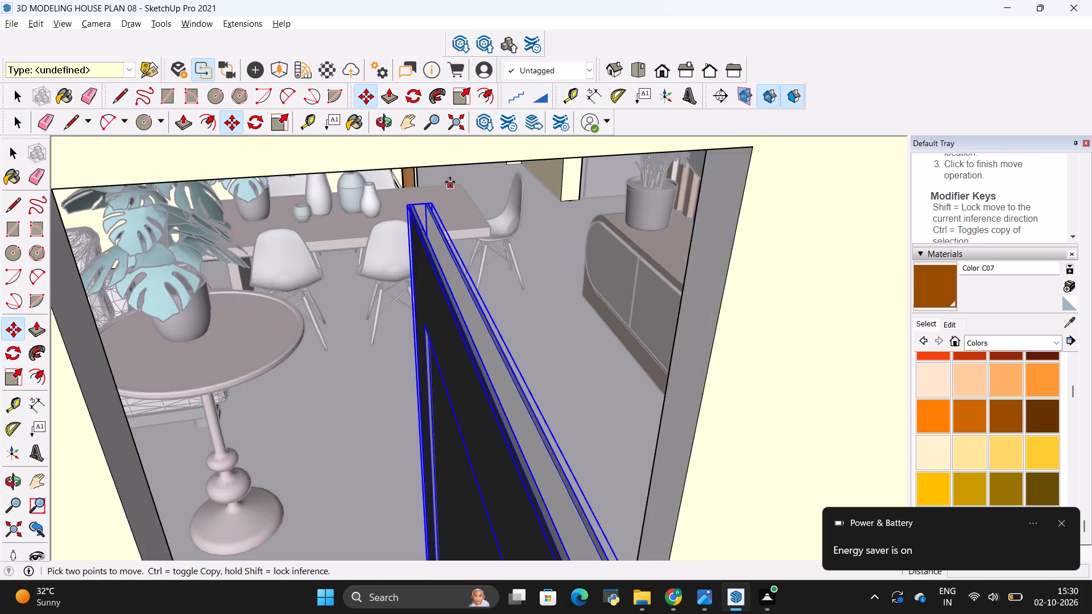
{"action": "scroll", "coordinate": [450, 182], "scroll_direction": "up", "scroll_amount": 1}
{"action": "scroll", "coordinate": [444, 185], "scroll_direction": "down", "scroll_amount": 6}
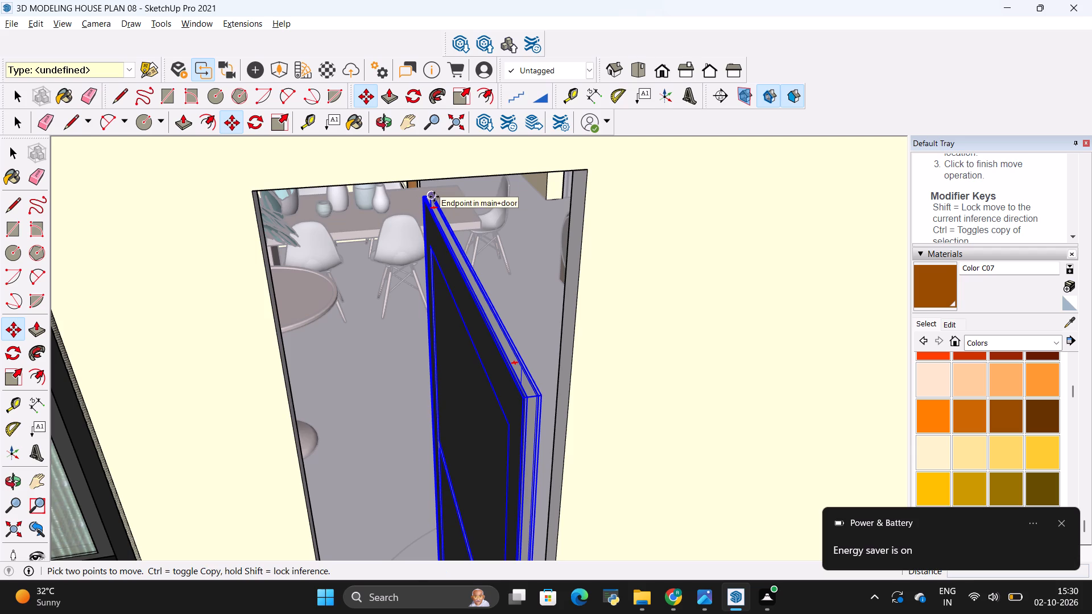
{"action": "left_click", "coordinate": [434, 197]}
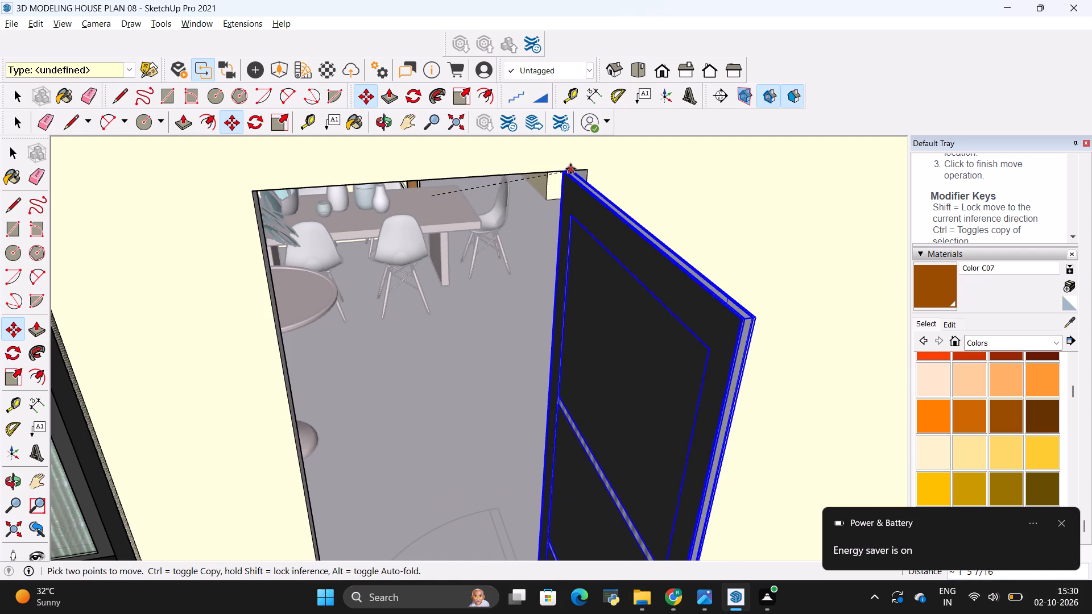
{"action": "left_click", "coordinate": [582, 169]}
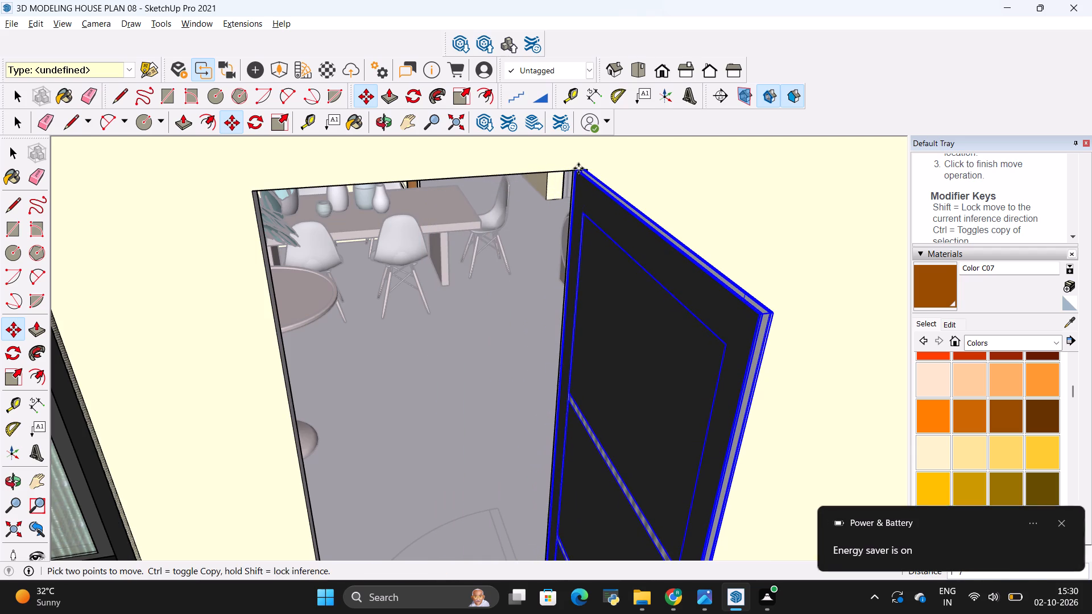
Examine how the opened main door fits against the top corner and jamb of the doorway.
{"action": "scroll", "coordinate": [581, 167], "scroll_direction": "up", "scroll_amount": 9}
{"action": "scroll", "coordinate": [644, 177], "scroll_direction": "up", "scroll_amount": 3}
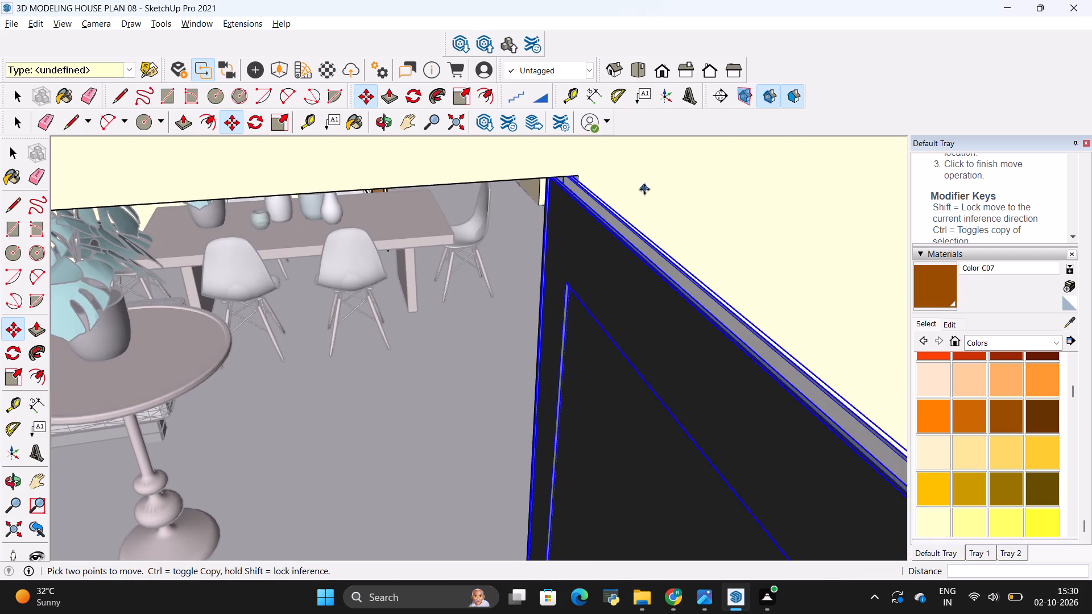
{"action": "scroll", "coordinate": [644, 190], "scroll_direction": "down", "scroll_amount": 4}
{"action": "scroll", "coordinate": [617, 177], "scroll_direction": "up", "scroll_amount": 13}
{"action": "middle_click_drag", "start_coordinate": [588, 201], "coordinate": [555, 240]}
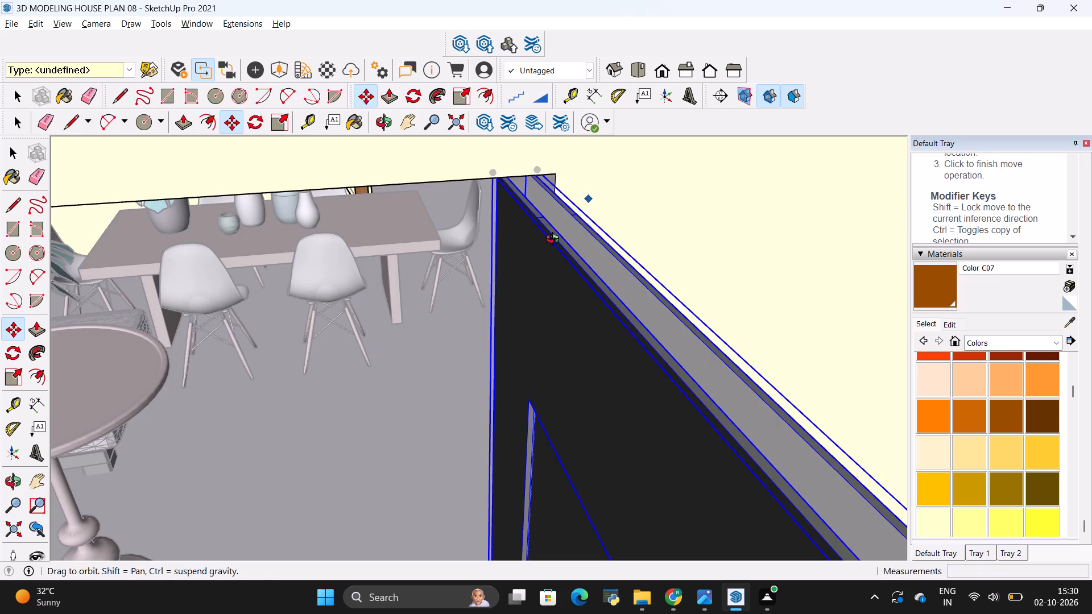
{"action": "middle_click_drag", "start_coordinate": [555, 240], "coordinate": [456, 227]}
{"action": "scroll", "coordinate": [456, 226], "scroll_direction": "up", "scroll_amount": 1}
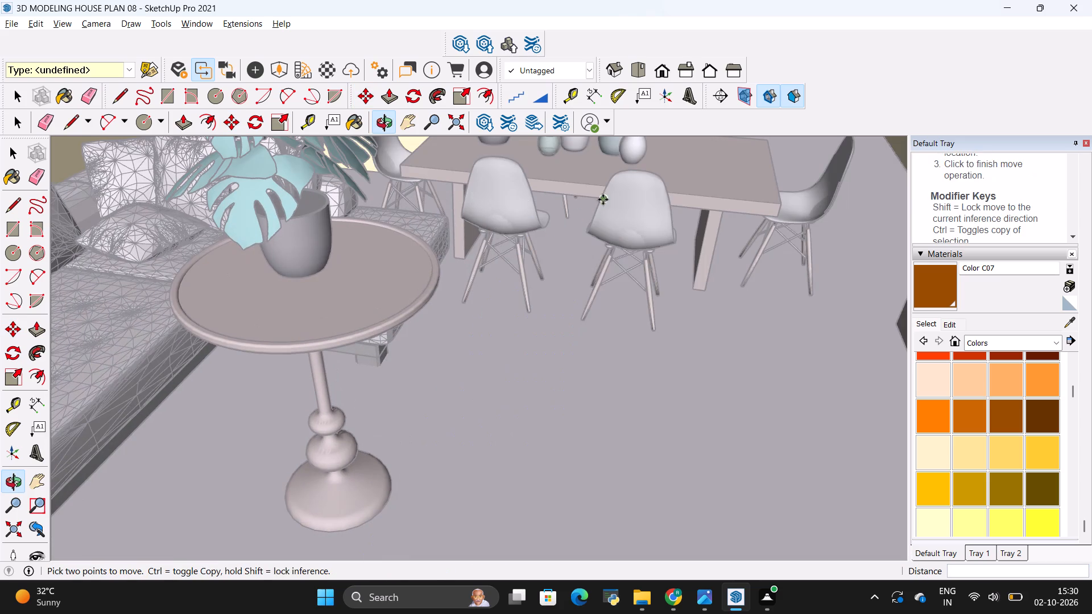
{"action": "scroll", "coordinate": [642, 271], "scroll_direction": "down", "scroll_amount": 7}
{"action": "key", "text": "space"}
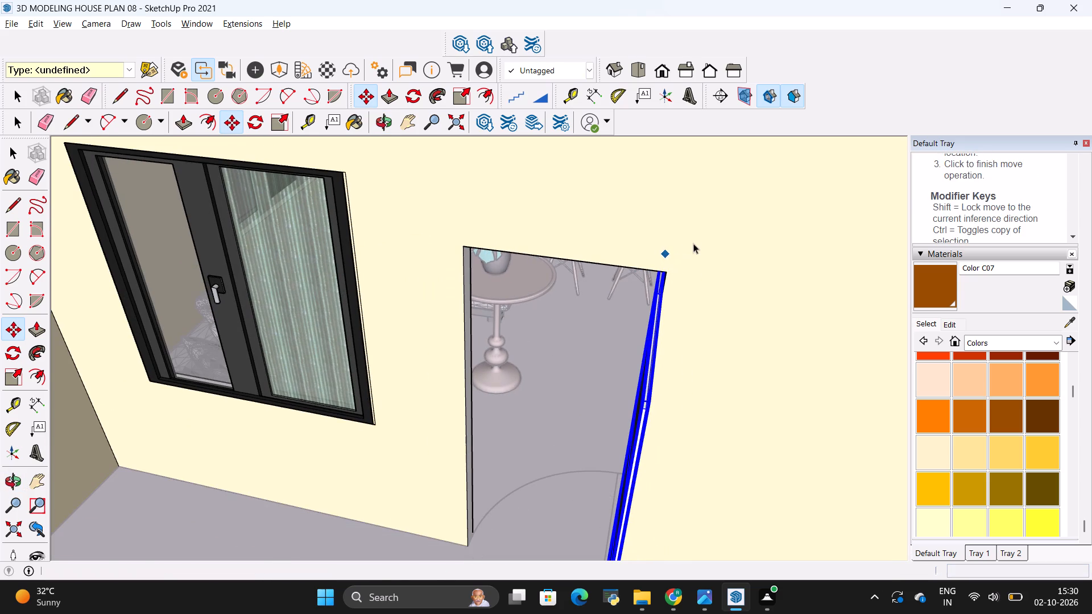
Deselect the opened main door and close the house group for editing.
{"action": "left_click", "coordinate": [694, 242]}
{"action": "middle_click_drag", "start_coordinate": [568, 288], "coordinate": [633, 240]}
{"action": "key", "text": "space"}
{"action": "left_click", "coordinate": [679, 334]}
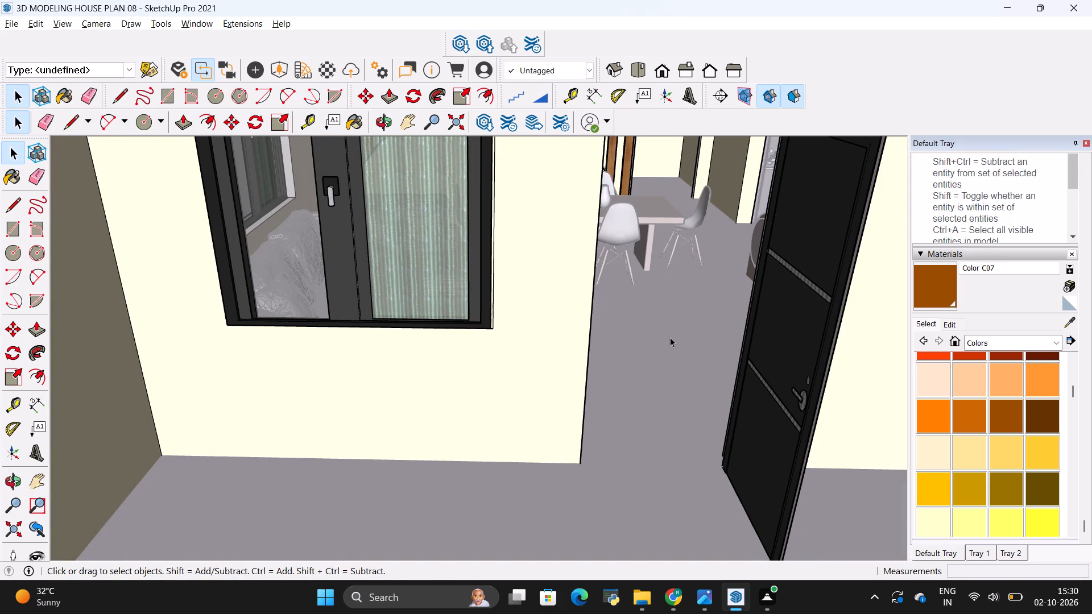
{"action": "scroll", "coordinate": [655, 355], "scroll_direction": "down", "scroll_amount": 18}
{"action": "left_click", "coordinate": [189, 275]}
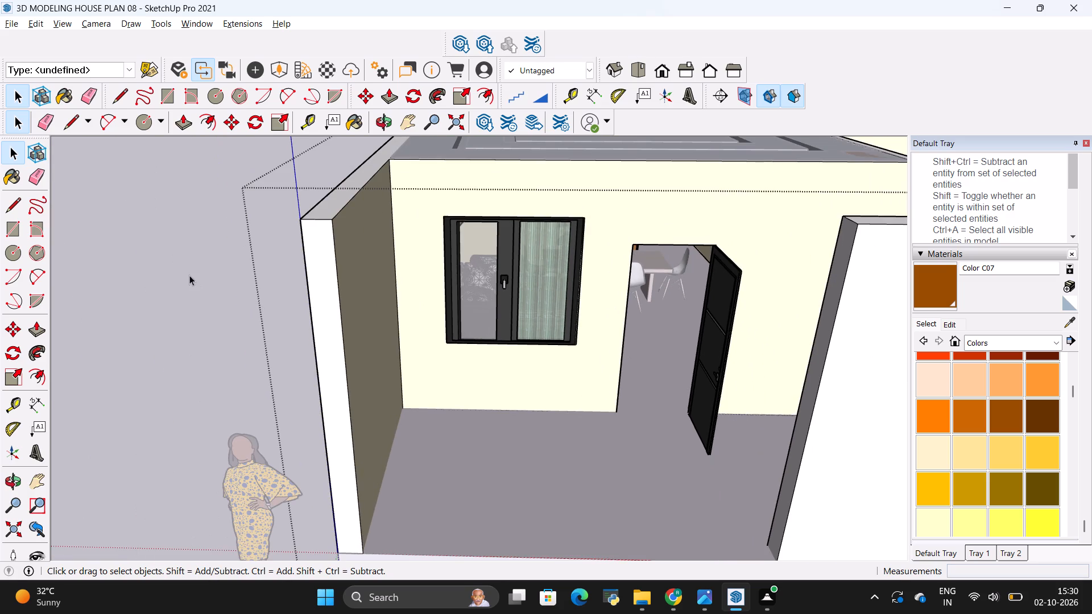
Examine the opened main door from the porch and look through the doorway at the living-dining room's ceiling and furnishings.
{"action": "scroll", "coordinate": [696, 219], "scroll_direction": "up", "scroll_amount": 7}
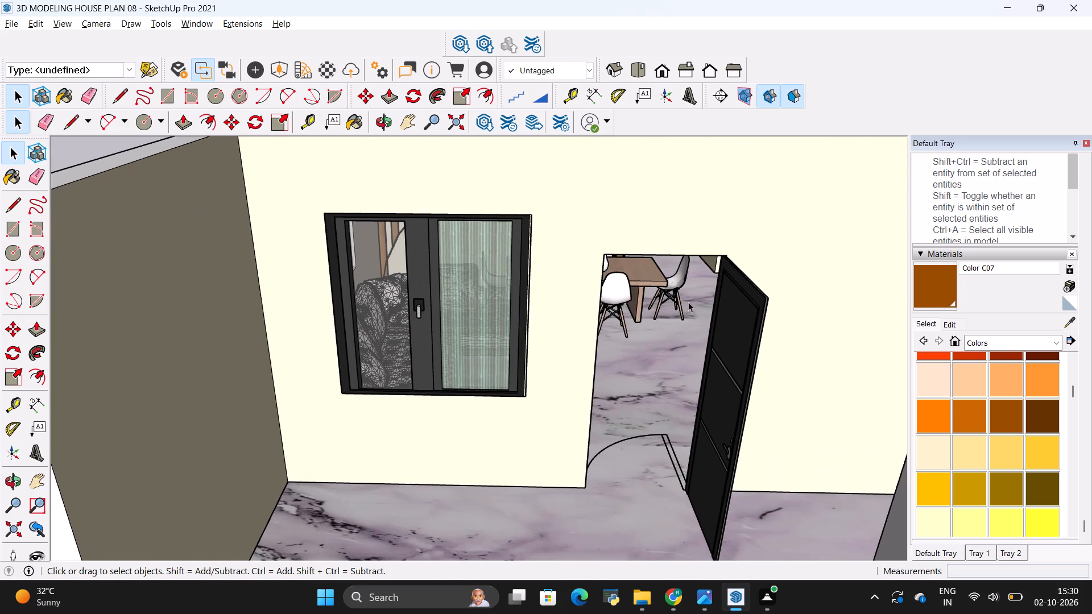
{"action": "middle_click_drag", "start_coordinate": [688, 304], "coordinate": [682, 220]}
{"action": "scroll", "coordinate": [688, 304], "scroll_direction": "up", "scroll_amount": 1}
{"action": "middle_click_drag", "start_coordinate": [682, 217], "coordinate": [683, 229]}
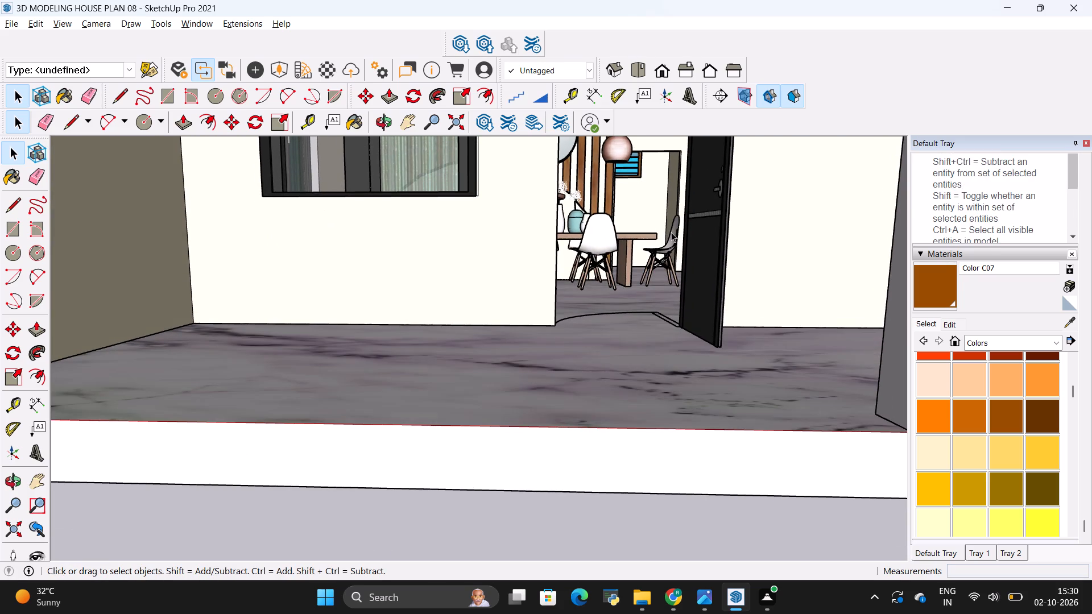
{"action": "middle_click_drag", "start_coordinate": [671, 234], "coordinate": [615, 431], "text": "shift"}
{"action": "scroll", "coordinate": [558, 337], "scroll_direction": "up", "scroll_amount": 4}
{"action": "middle_click_drag", "start_coordinate": [565, 409], "coordinate": [582, 298]}
{"action": "scroll", "coordinate": [560, 380], "scroll_direction": "up", "scroll_amount": 6}
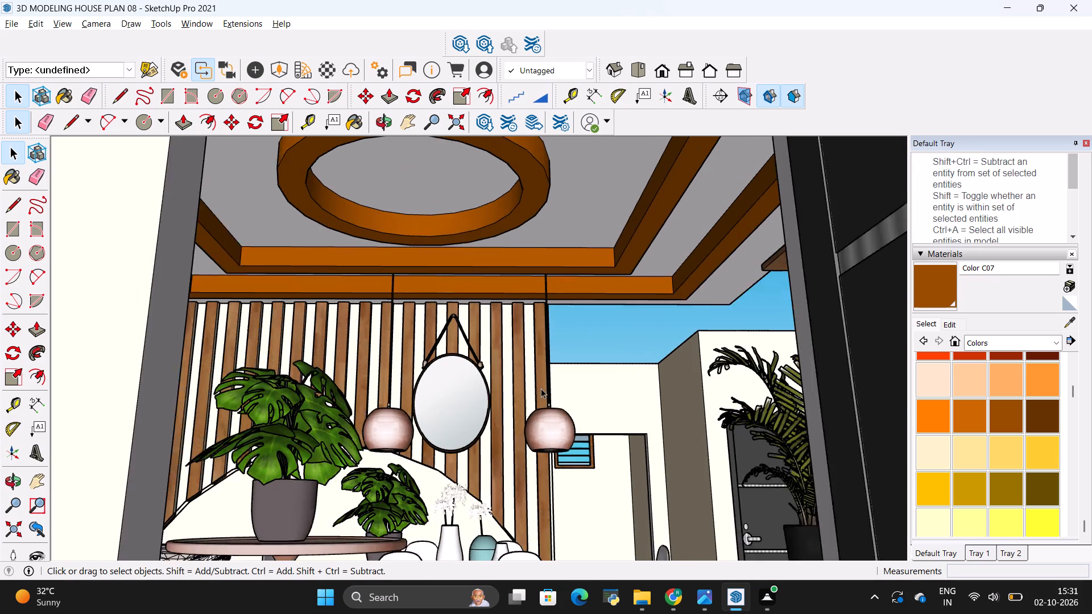
{"action": "scroll", "coordinate": [500, 367], "scroll_direction": "down", "scroll_amount": 3}
{"action": "middle_click_drag", "start_coordinate": [495, 328], "coordinate": [499, 334]}
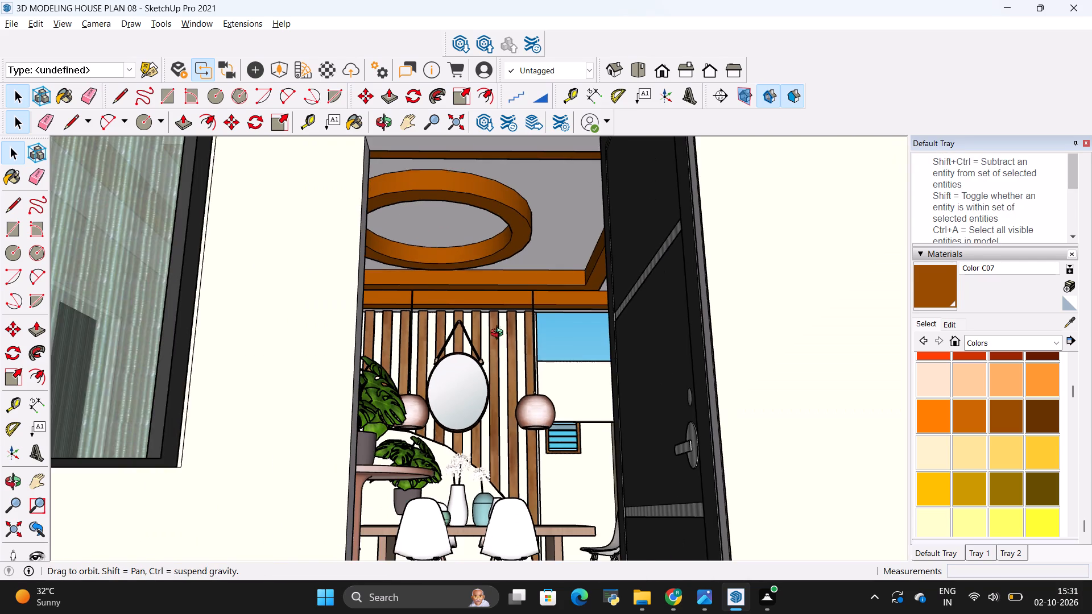
{"action": "middle_click_drag", "start_coordinate": [499, 334], "coordinate": [519, 359]}
{"action": "scroll", "coordinate": [510, 333], "scroll_direction": "down", "scroll_amount": 7}
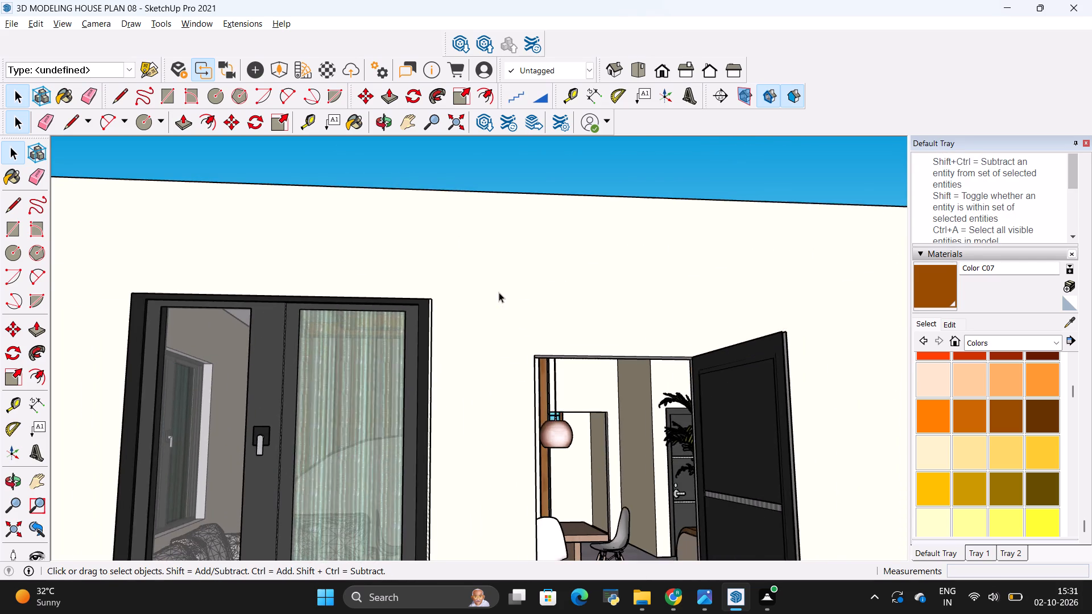
{"action": "scroll", "coordinate": [617, 449], "scroll_direction": "up", "scroll_amount": 4}
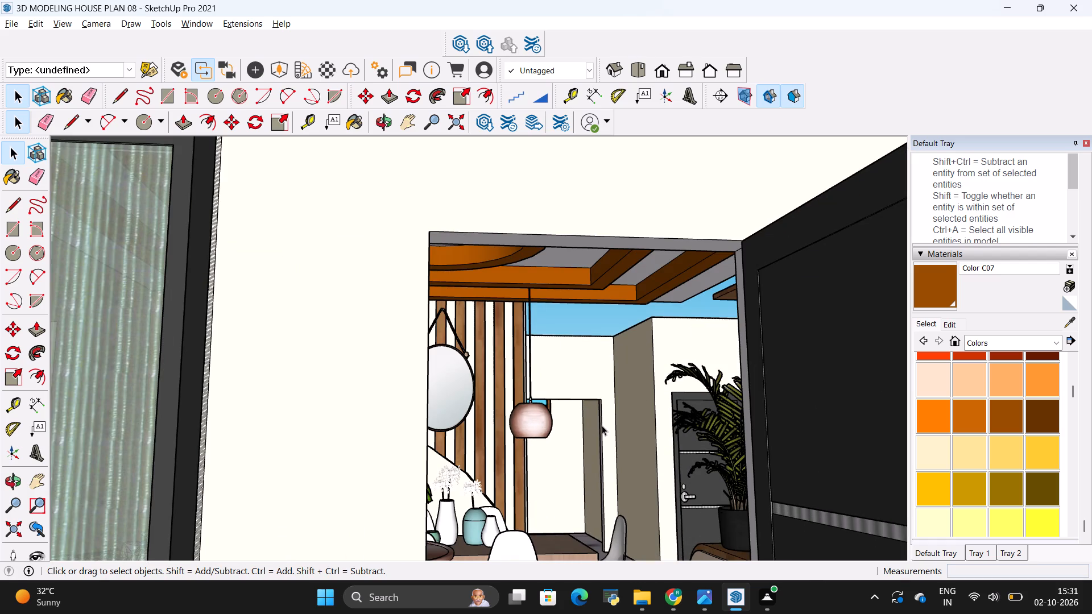
{"action": "middle_click_drag", "start_coordinate": [602, 425], "coordinate": [568, 333], "text": "shift"}
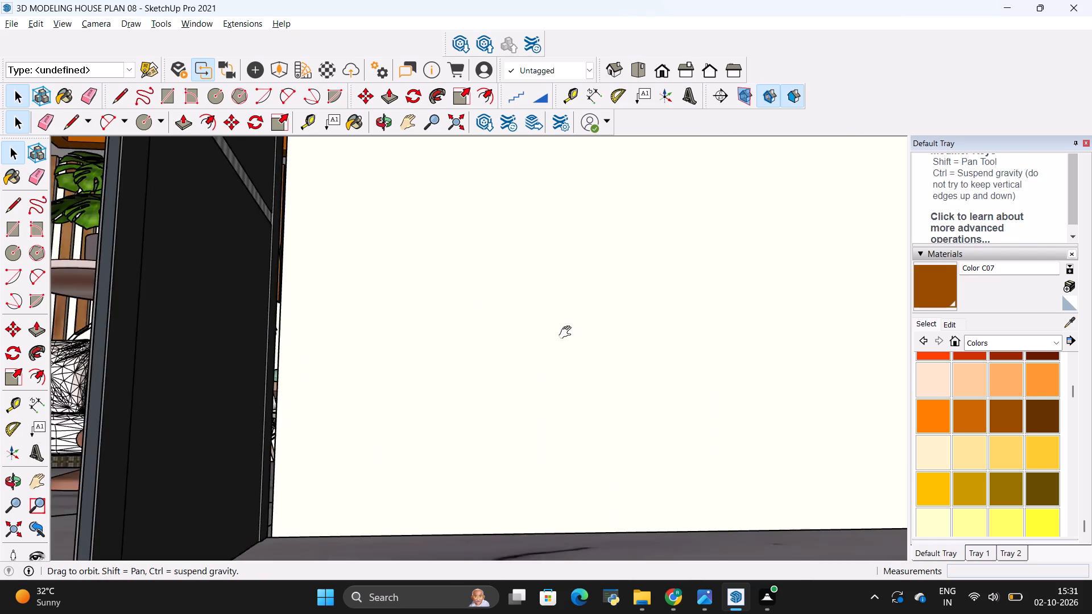
{"action": "middle_click_drag", "start_coordinate": [568, 333], "coordinate": [578, 335], "text": "shift"}
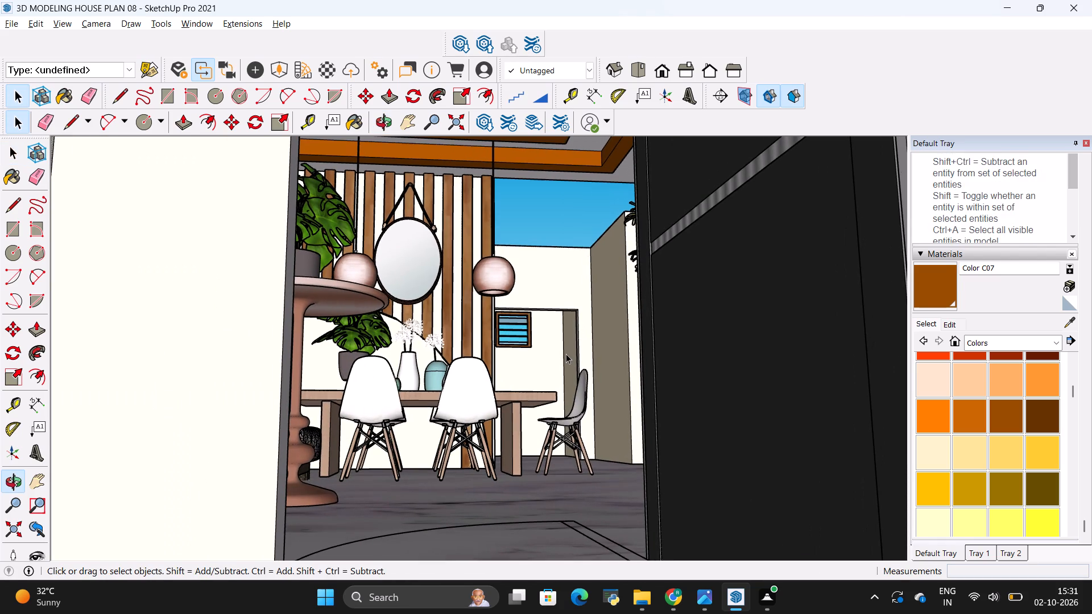
Examine the whole house from outside and above, including the fitted ceiling, front wall, main door and staircase area.
{"action": "scroll", "coordinate": [560, 355], "scroll_direction": "down", "scroll_amount": 16}
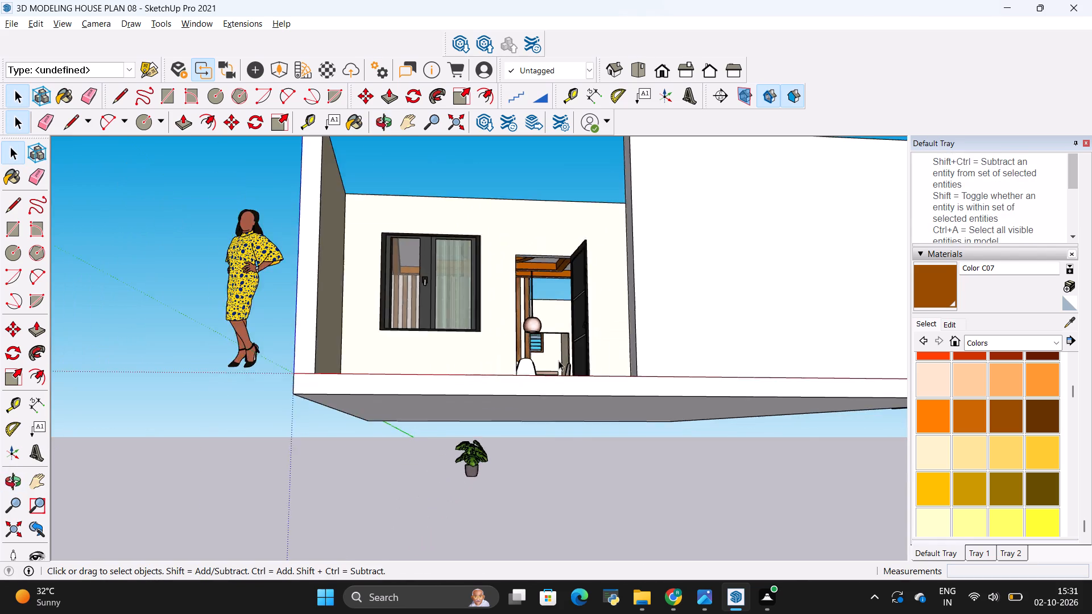
{"action": "scroll", "coordinate": [559, 360], "scroll_direction": "down", "scroll_amount": 6}
{"action": "middle_click_drag", "start_coordinate": [559, 346], "coordinate": [576, 516]}
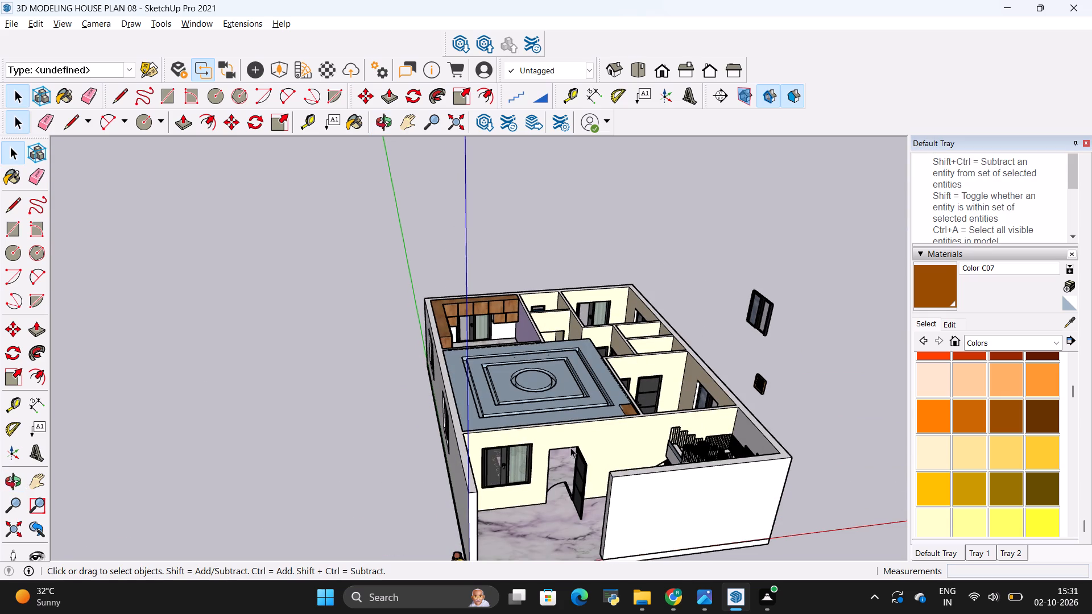
{"action": "scroll", "coordinate": [561, 423], "scroll_direction": "down", "scroll_amount": 2}
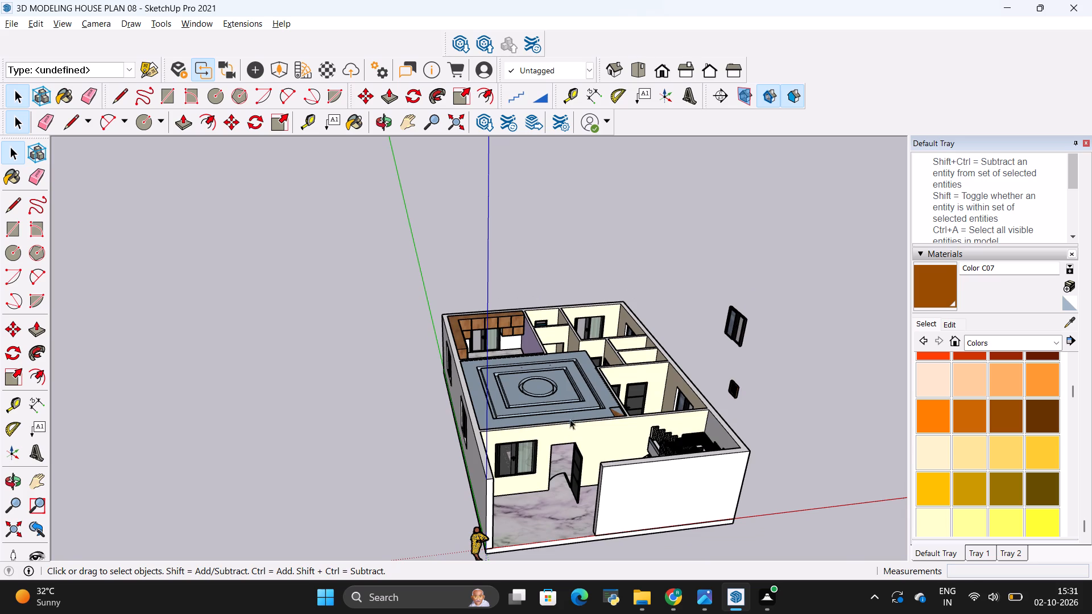
{"action": "scroll", "coordinate": [578, 406], "scroll_direction": "up", "scroll_amount": 18}
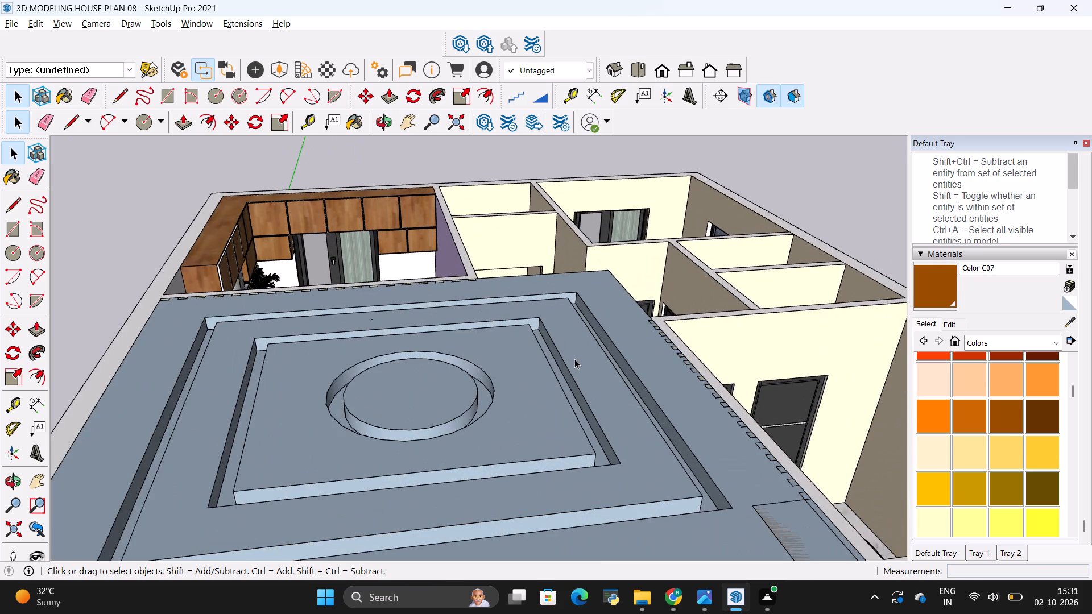
{"action": "scroll", "coordinate": [574, 359], "scroll_direction": "down", "scroll_amount": 14}
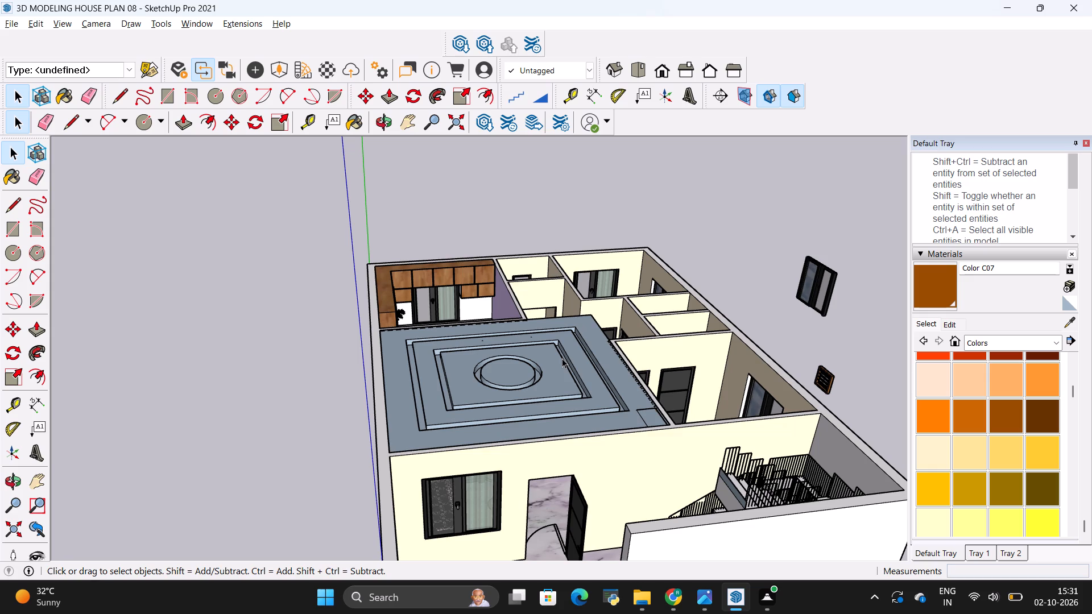
{"action": "scroll", "coordinate": [564, 358], "scroll_direction": "up", "scroll_amount": 3}
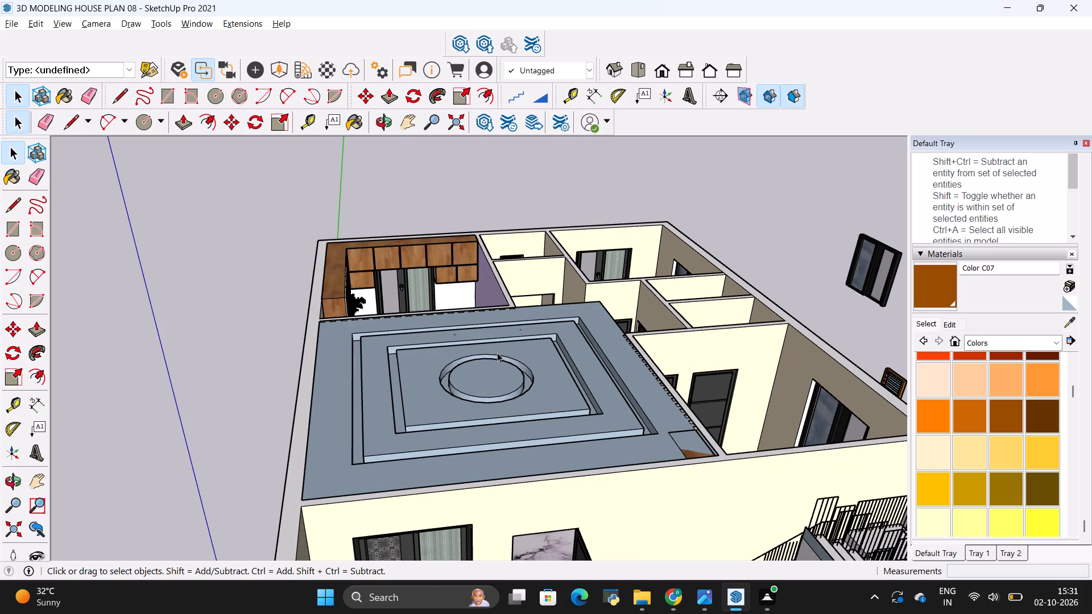
{"action": "scroll", "coordinate": [497, 350], "scroll_direction": "down", "scroll_amount": 4}
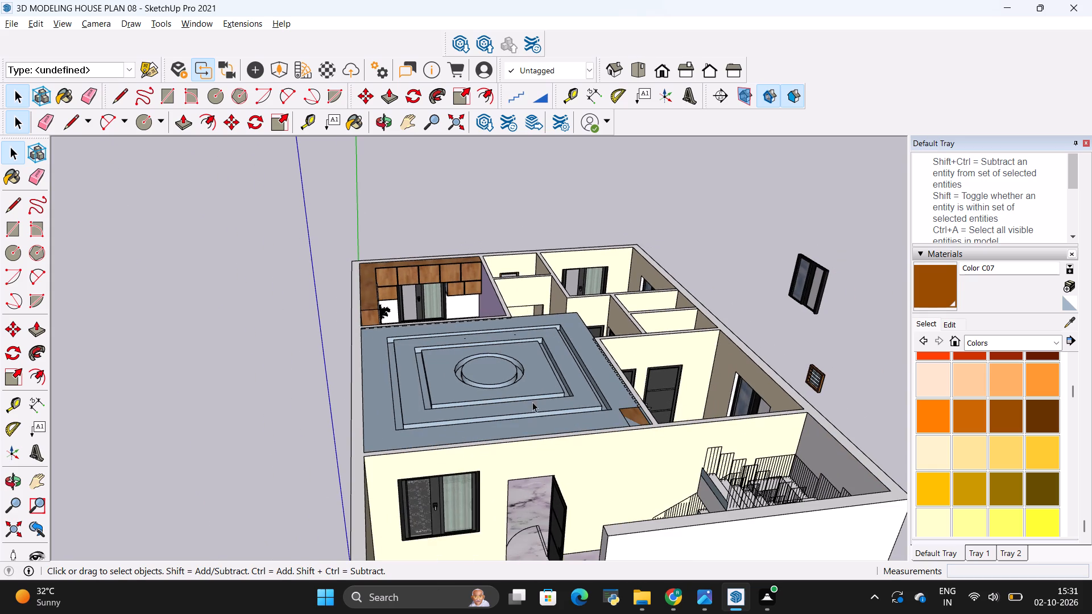
{"action": "middle_click_drag", "start_coordinate": [549, 450], "coordinate": [550, 420]}
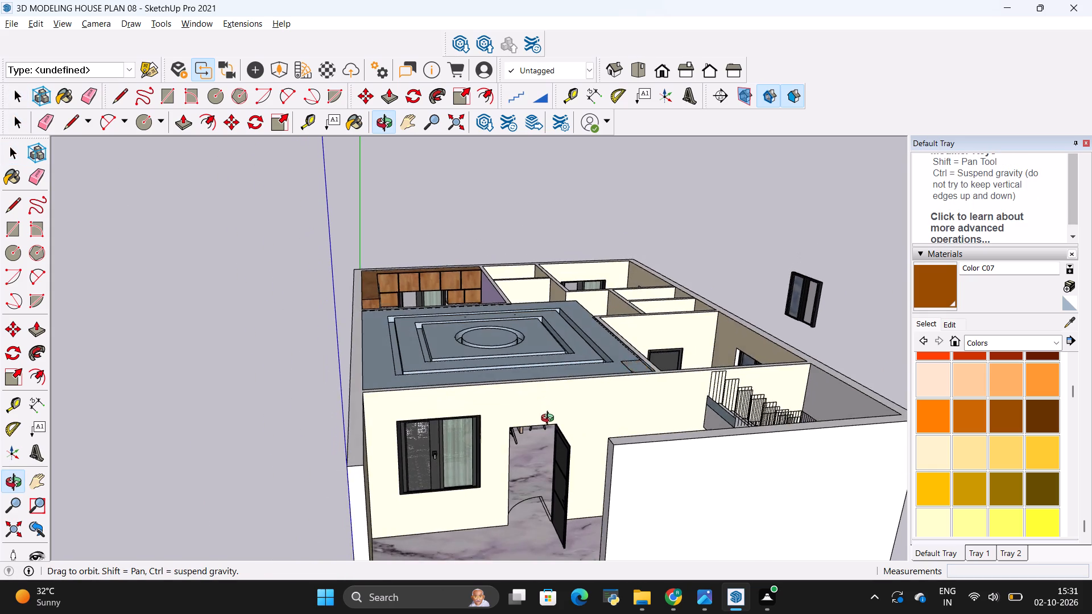
{"action": "middle_click_drag", "start_coordinate": [550, 420], "coordinate": [548, 438]}
{"action": "scroll", "coordinate": [545, 435], "scroll_direction": "down", "scroll_amount": 4}
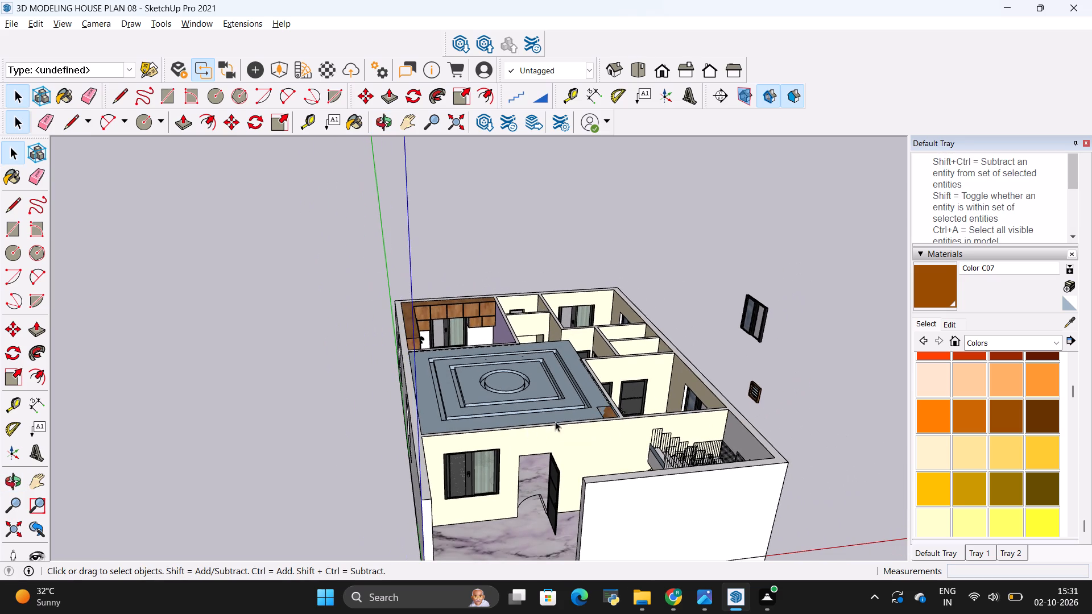
{"action": "middle_click_drag", "start_coordinate": [569, 414], "coordinate": [511, 480]}
{"action": "scroll", "coordinate": [548, 305], "scroll_direction": "down", "scroll_amount": 4}
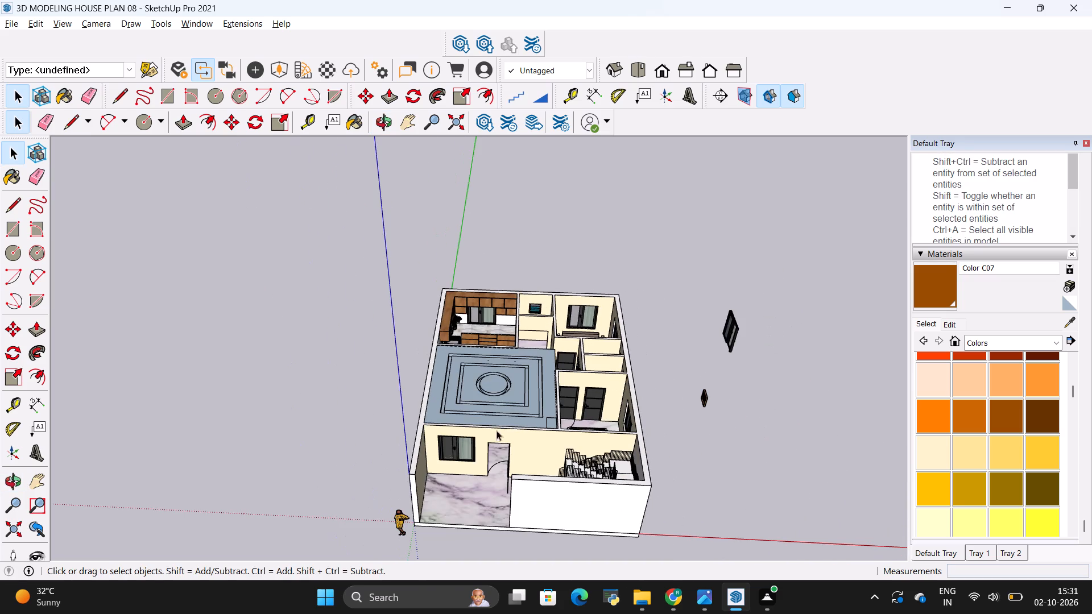
{"action": "scroll", "coordinate": [426, 480], "scroll_direction": "up", "scroll_amount": 3}
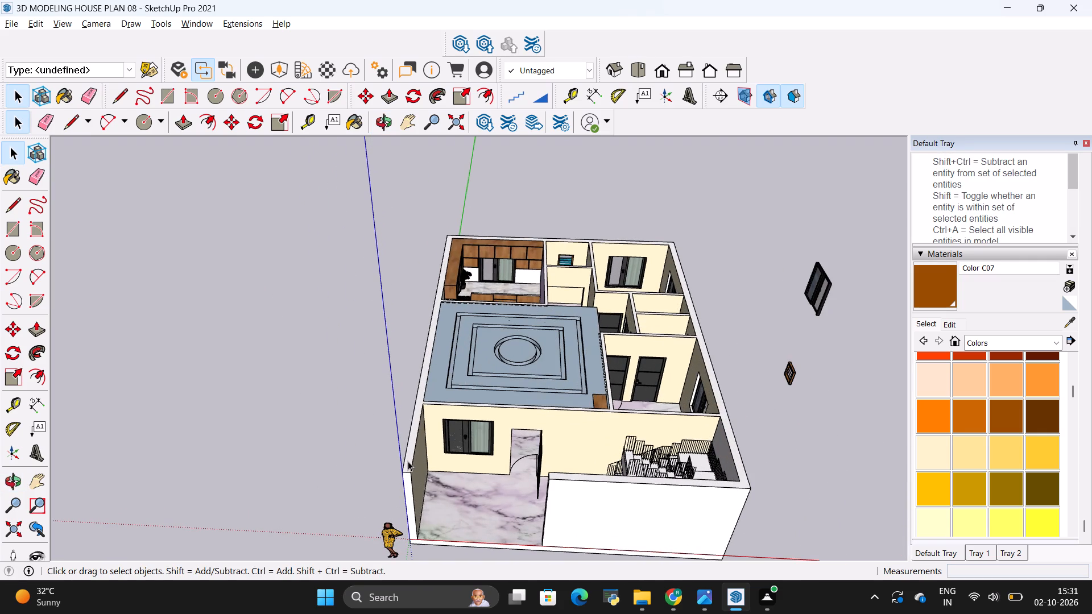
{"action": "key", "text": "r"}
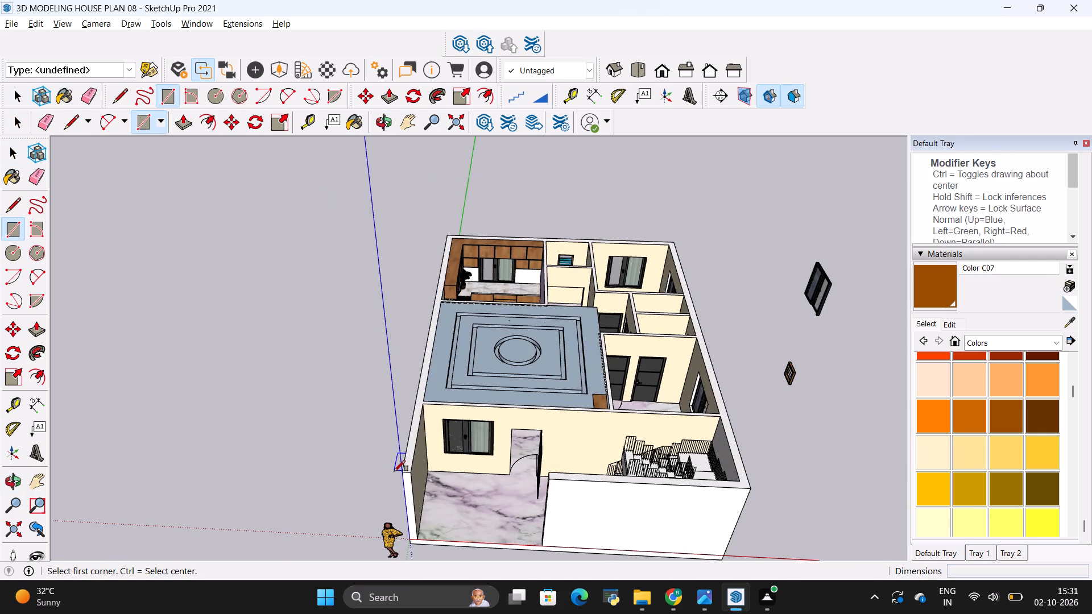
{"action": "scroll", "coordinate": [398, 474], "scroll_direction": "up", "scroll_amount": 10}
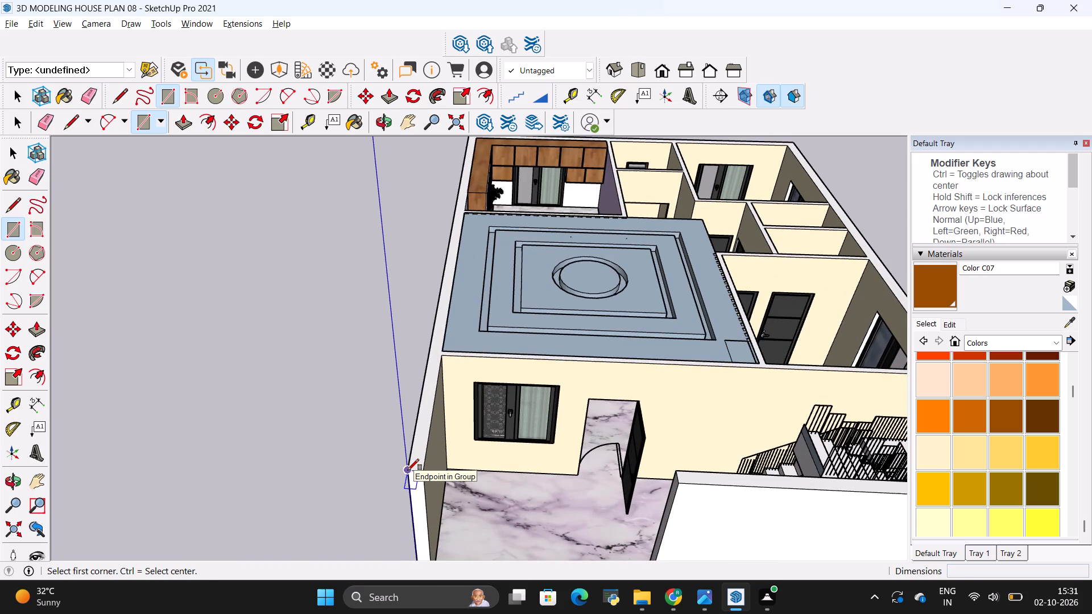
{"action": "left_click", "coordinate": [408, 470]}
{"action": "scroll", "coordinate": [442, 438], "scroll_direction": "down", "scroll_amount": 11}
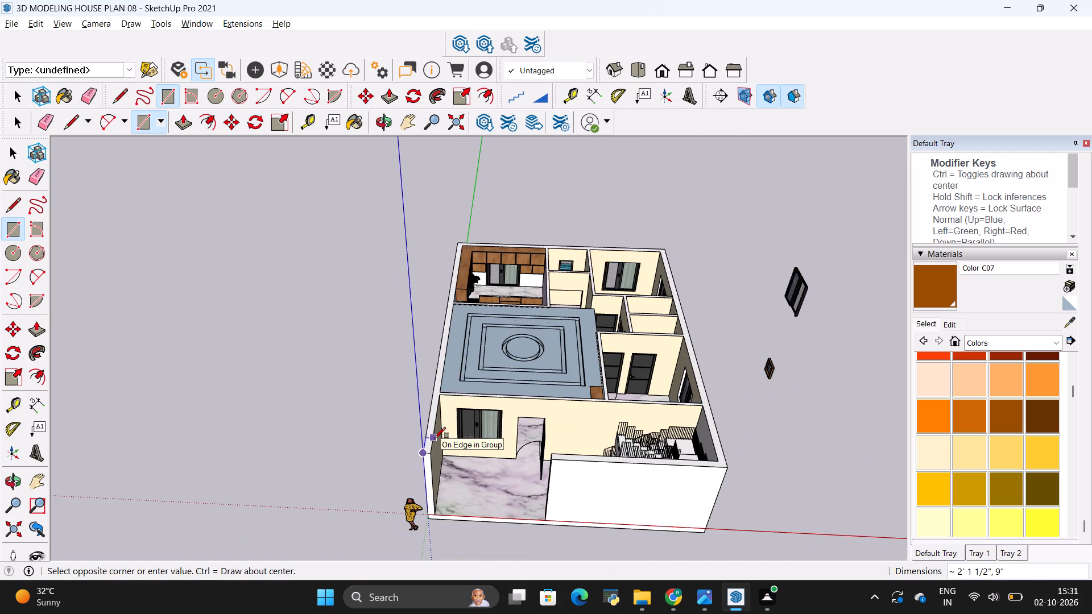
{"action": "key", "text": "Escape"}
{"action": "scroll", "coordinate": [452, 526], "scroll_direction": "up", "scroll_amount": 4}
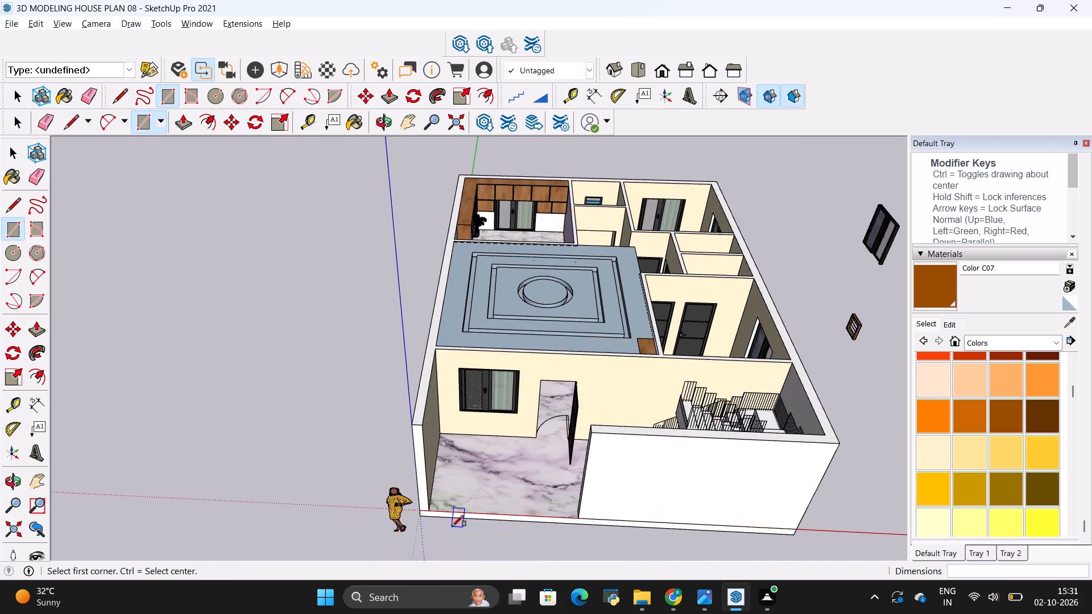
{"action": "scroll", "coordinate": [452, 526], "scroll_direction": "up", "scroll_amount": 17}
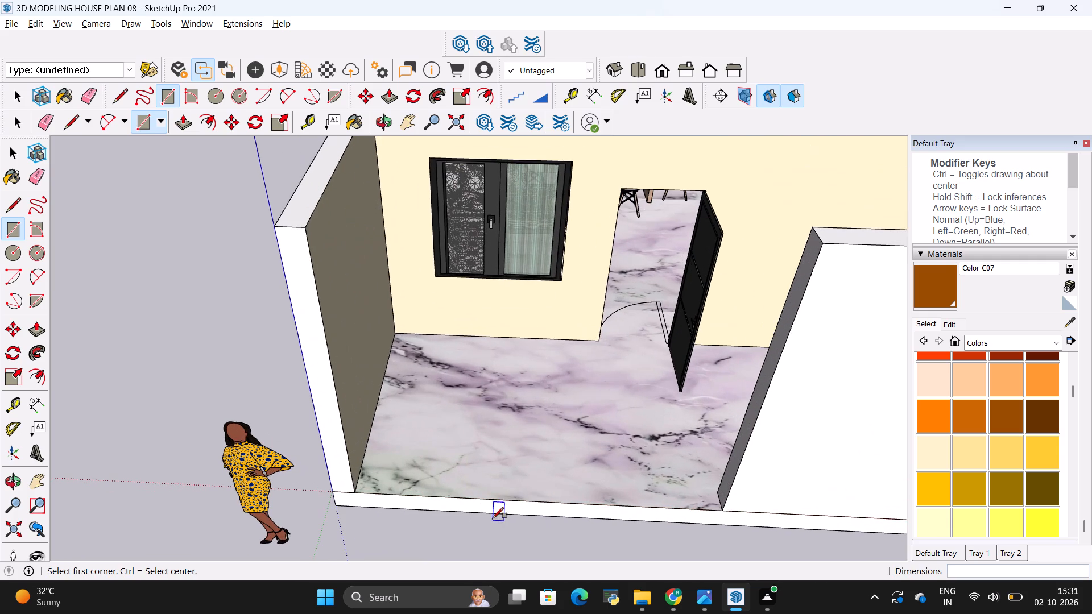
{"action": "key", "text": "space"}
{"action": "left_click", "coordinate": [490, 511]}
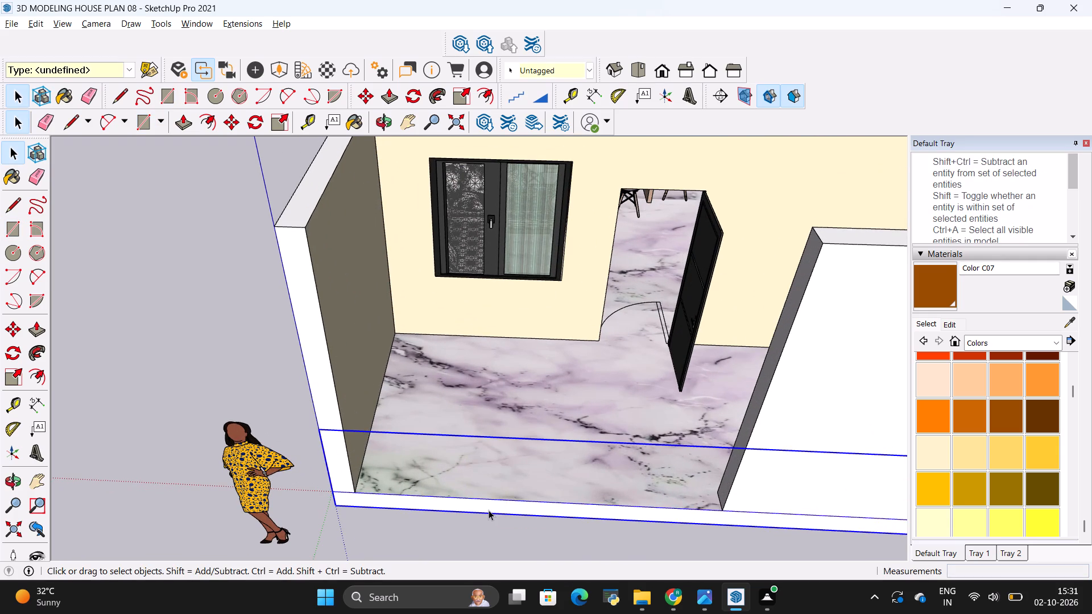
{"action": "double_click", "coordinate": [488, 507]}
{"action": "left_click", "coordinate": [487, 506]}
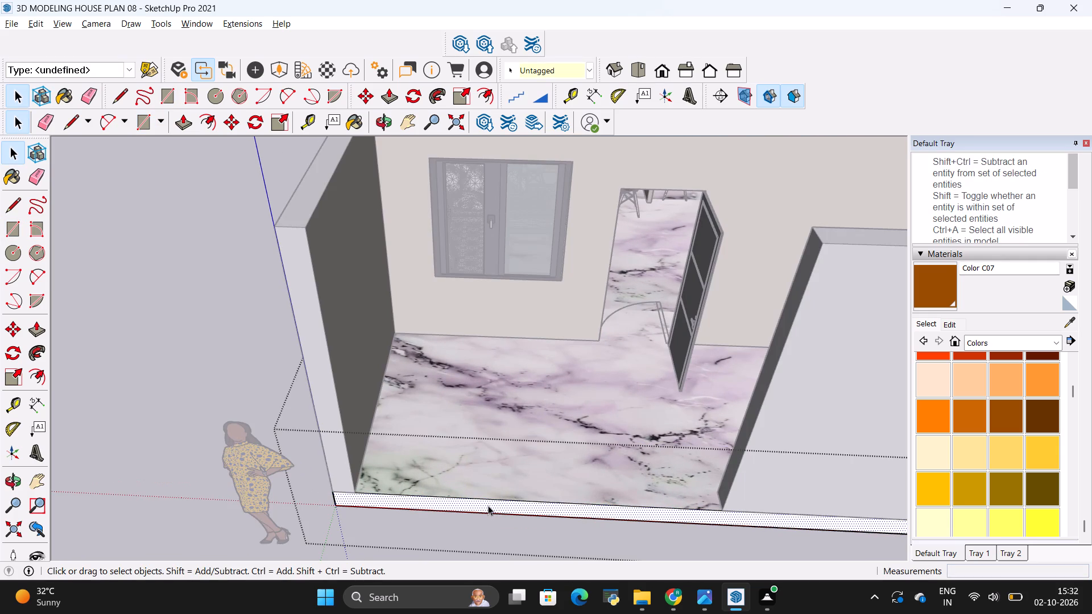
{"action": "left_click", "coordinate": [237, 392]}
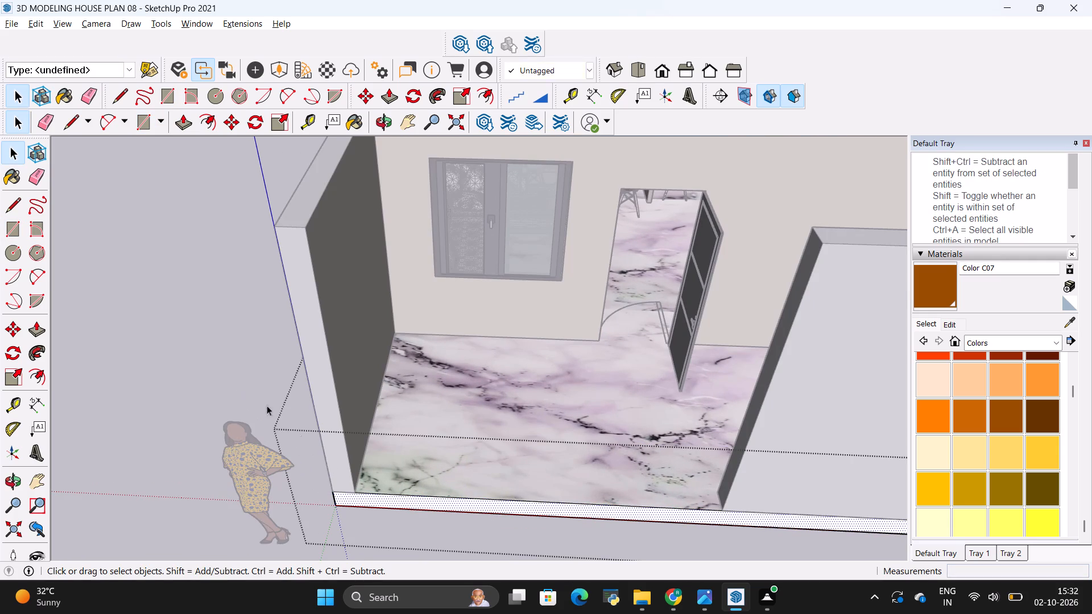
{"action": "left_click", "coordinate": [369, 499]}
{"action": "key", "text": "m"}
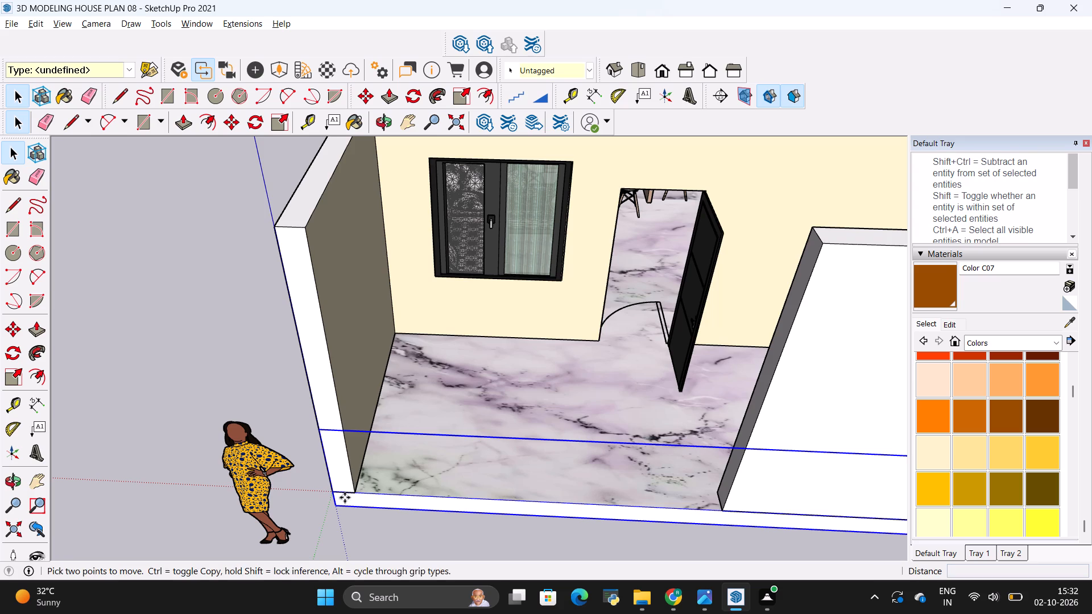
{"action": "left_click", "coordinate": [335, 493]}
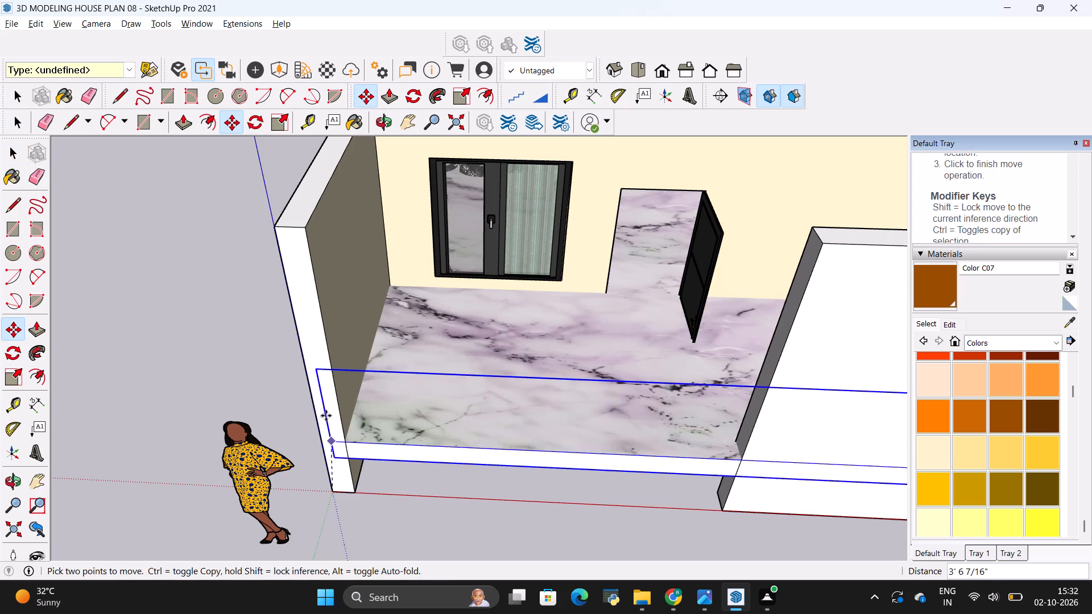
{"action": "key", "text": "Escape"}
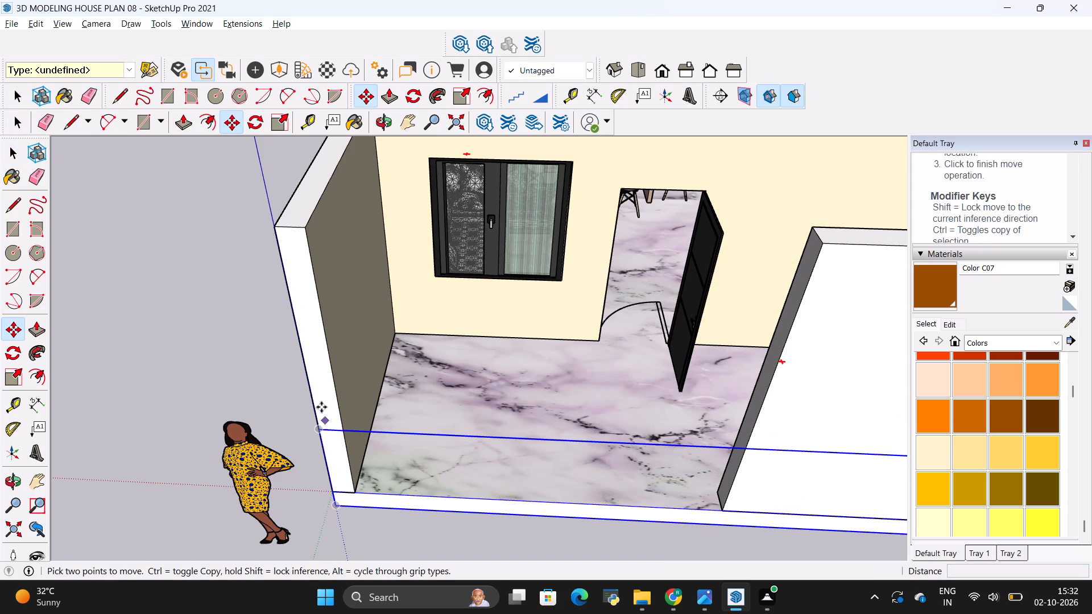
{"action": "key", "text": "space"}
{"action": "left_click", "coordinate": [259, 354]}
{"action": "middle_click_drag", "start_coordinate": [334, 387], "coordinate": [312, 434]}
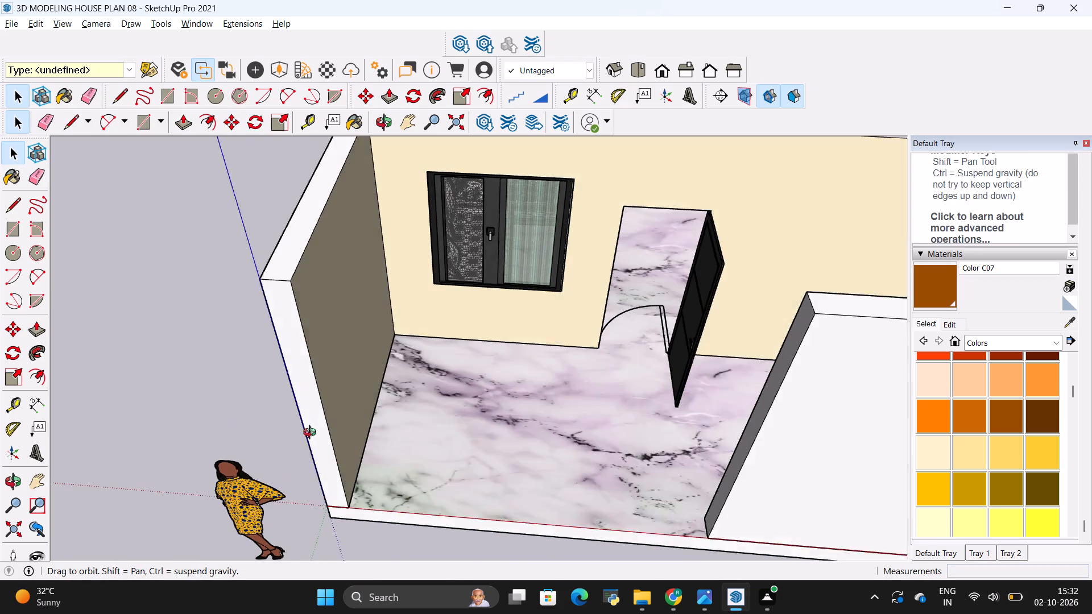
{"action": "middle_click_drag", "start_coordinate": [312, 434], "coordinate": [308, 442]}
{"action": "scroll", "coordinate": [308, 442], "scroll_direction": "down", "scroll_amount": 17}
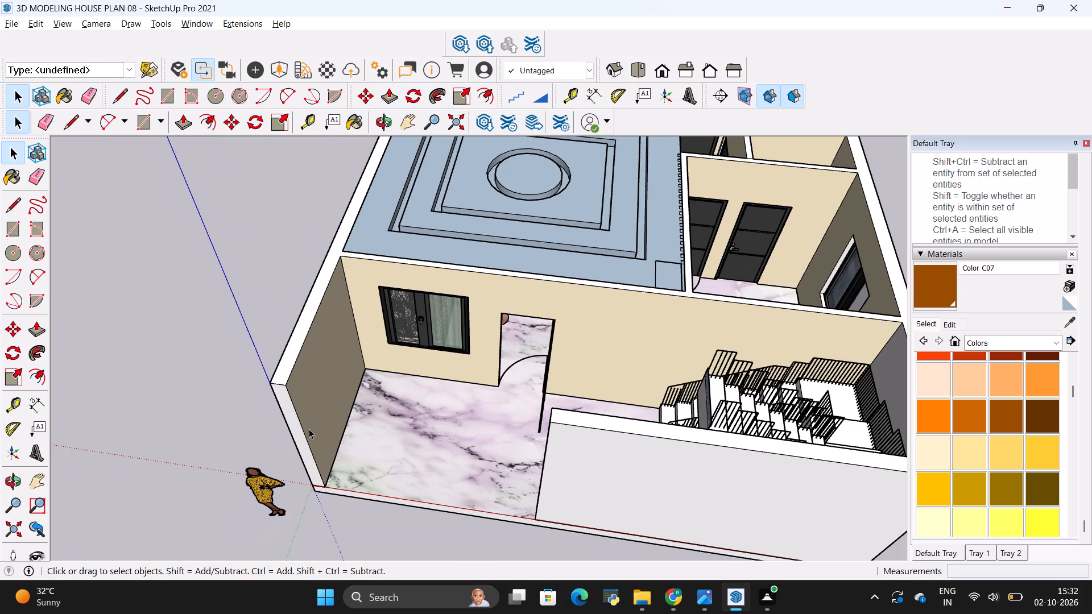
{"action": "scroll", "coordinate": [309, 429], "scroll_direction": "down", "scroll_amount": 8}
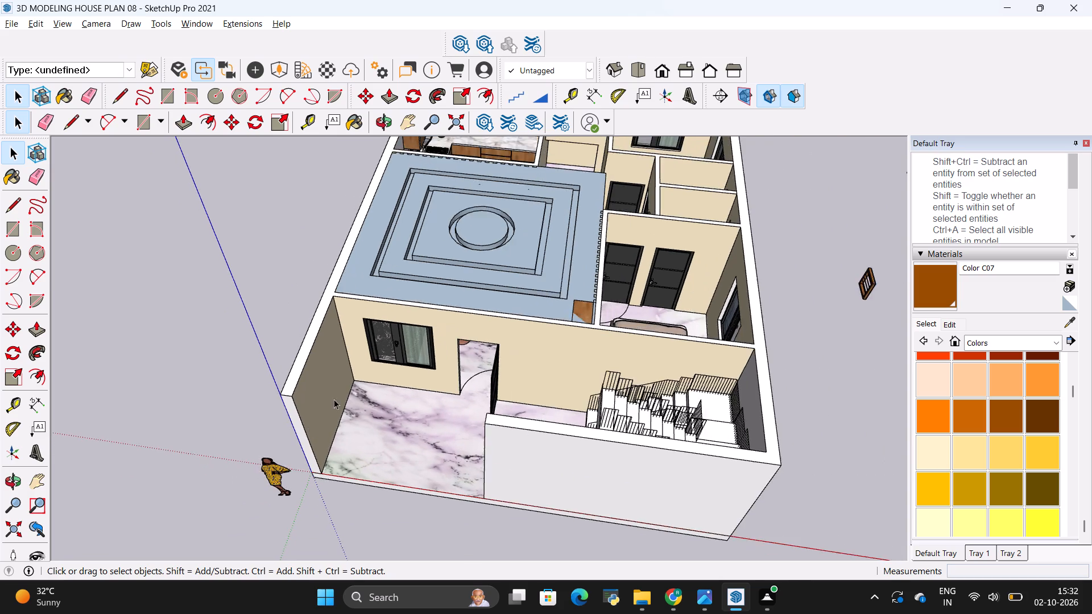
Unhide all hidden objects so the roof slab covers the house again.
{"action": "scroll", "coordinate": [450, 351], "scroll_direction": "down", "scroll_amount": 7}
{"action": "middle_click_drag", "start_coordinate": [449, 354], "coordinate": [472, 357]}
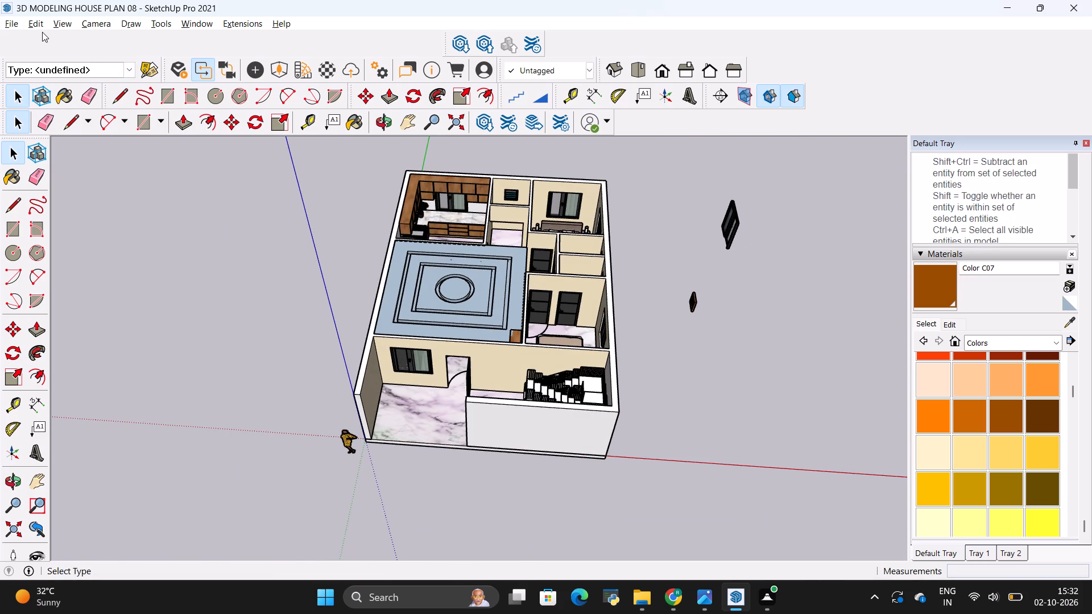
{"action": "left_click", "coordinate": [51, 22]}
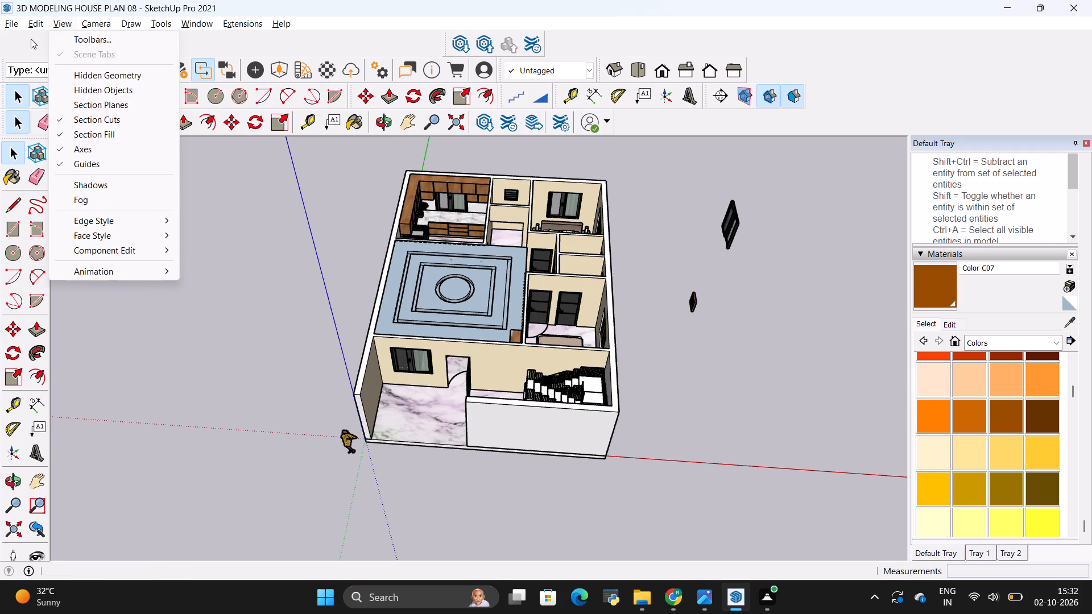
{"action": "left_click", "coordinate": [43, 21]}
{"action": "left_click", "coordinate": [35, 21]}
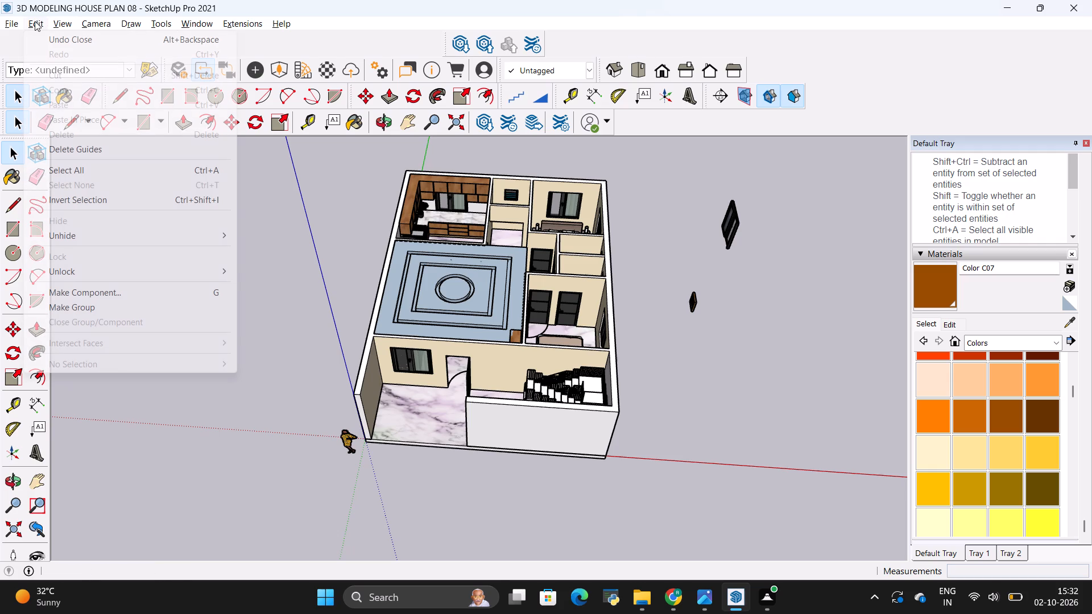
{"action": "left_click", "coordinate": [78, 230]}
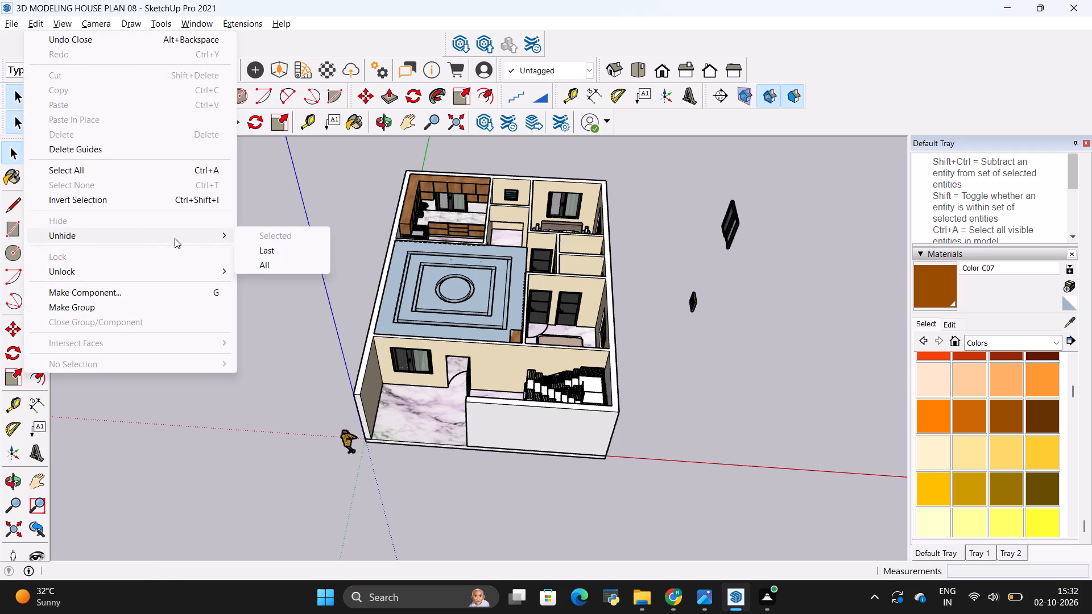
{"action": "left_click", "coordinate": [258, 264]}
{"action": "scroll", "coordinate": [374, 293], "scroll_direction": "down", "scroll_amount": 1}
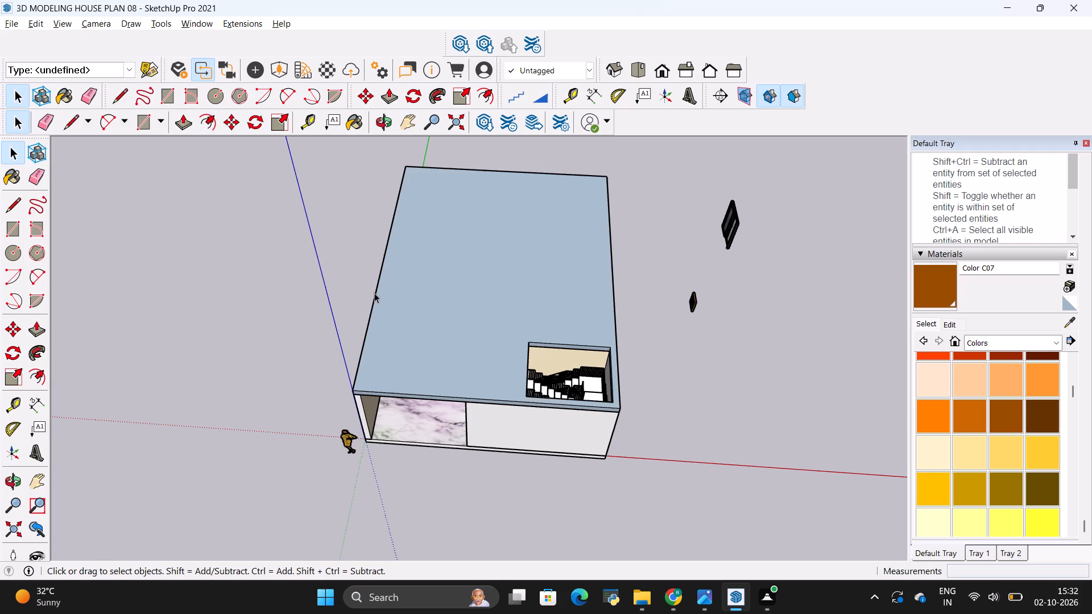
Open the roof slab group for editing and reverse its large top face.
{"action": "right_click", "coordinate": [427, 297]}
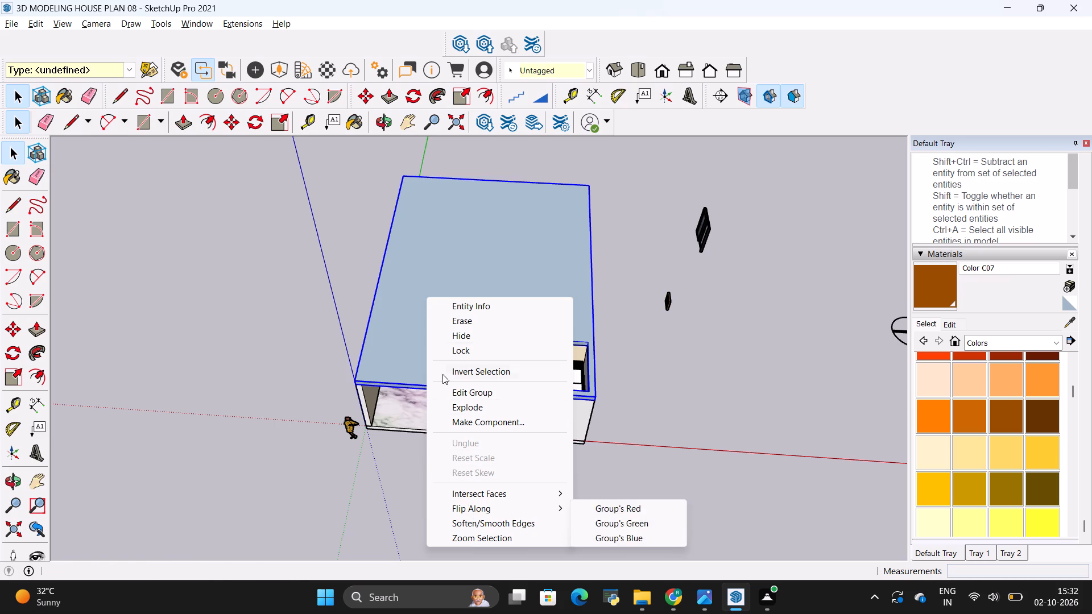
{"action": "left_click", "coordinate": [331, 301]}
{"action": "double_click", "coordinate": [396, 297]}
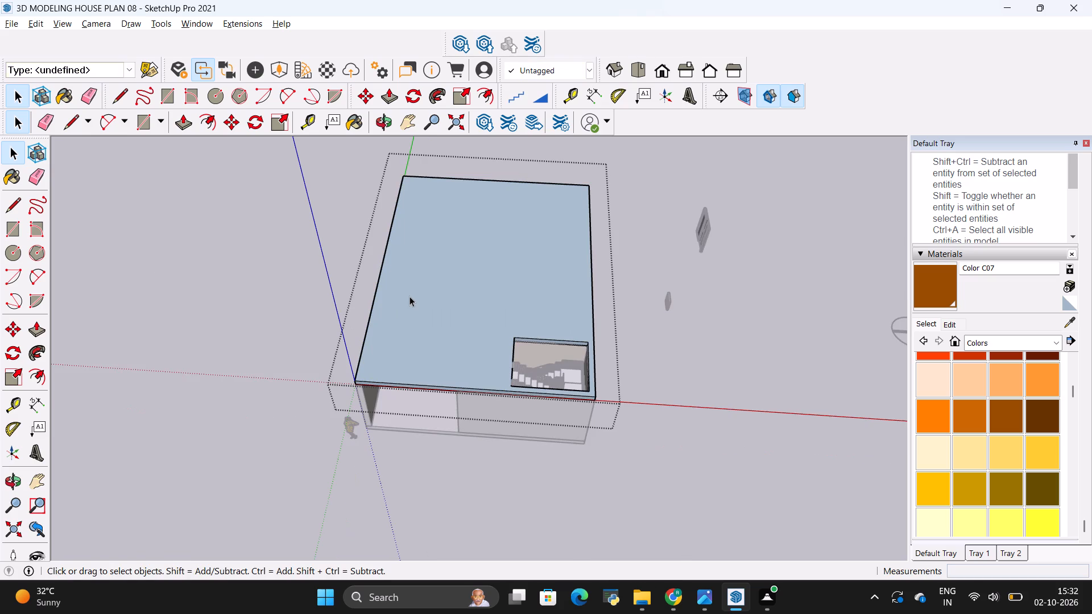
{"action": "left_click", "coordinate": [409, 296]}
{"action": "right_click", "coordinate": [409, 296]}
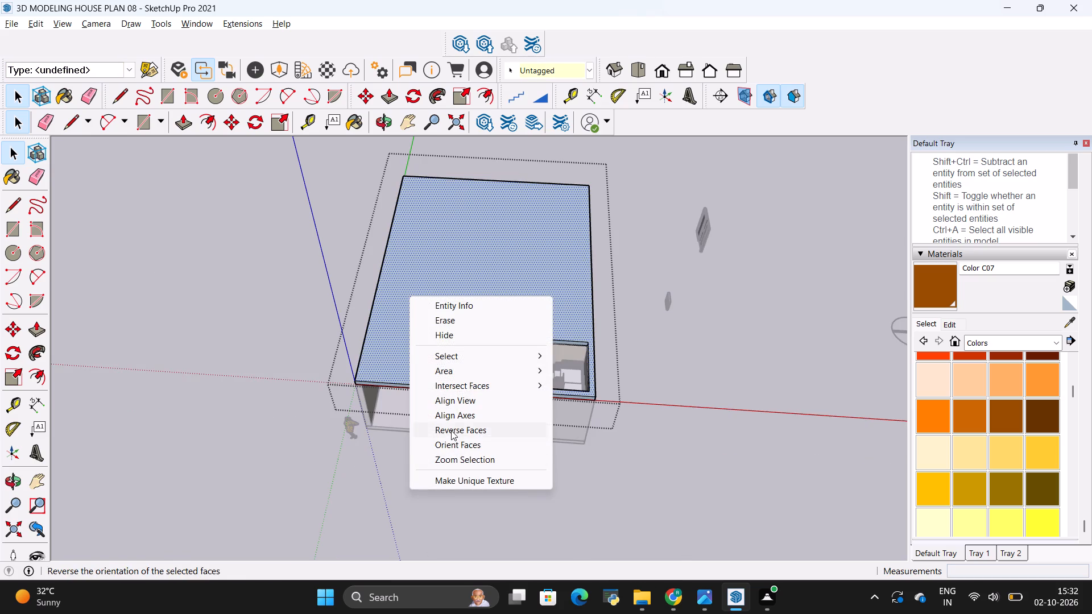
{"action": "left_click", "coordinate": [451, 430]}
Reverse the long front edge face of the roof slab.
{"action": "middle_click_drag", "start_coordinate": [563, 427], "coordinate": [520, 297]}
{"action": "scroll", "coordinate": [524, 305], "scroll_direction": "up", "scroll_amount": 10}
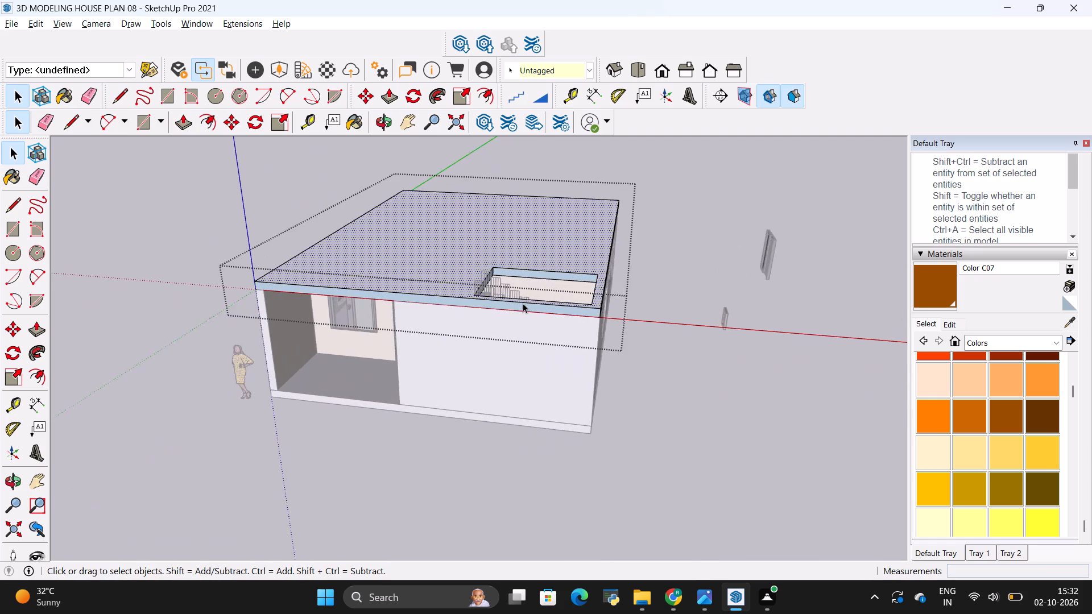
{"action": "scroll", "coordinate": [523, 303], "scroll_direction": "up", "scroll_amount": 16}
{"action": "right_click", "coordinate": [493, 306]}
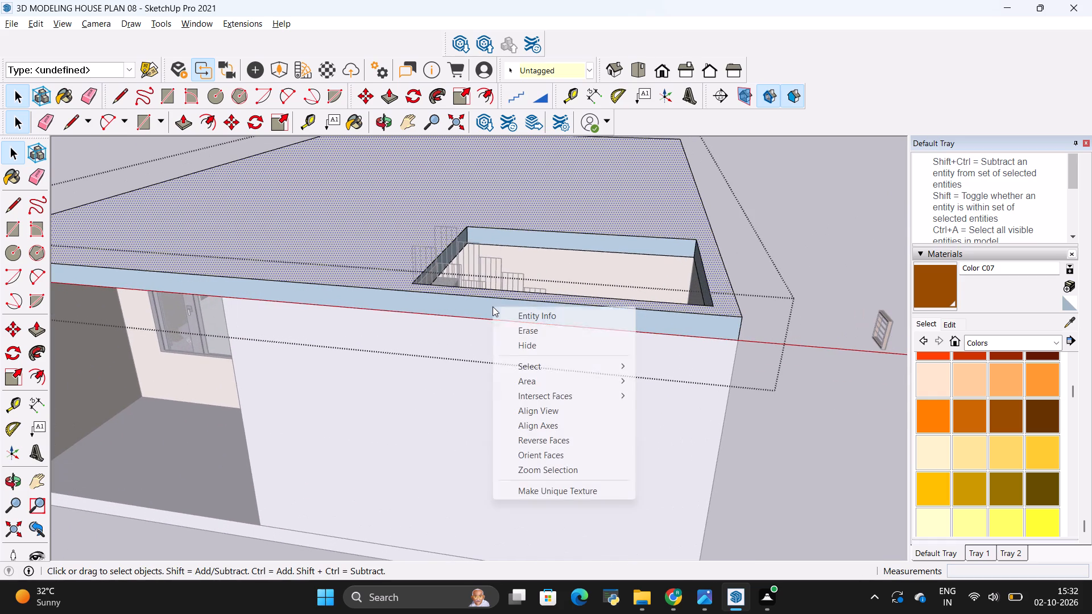
{"action": "left_click", "coordinate": [565, 436]}
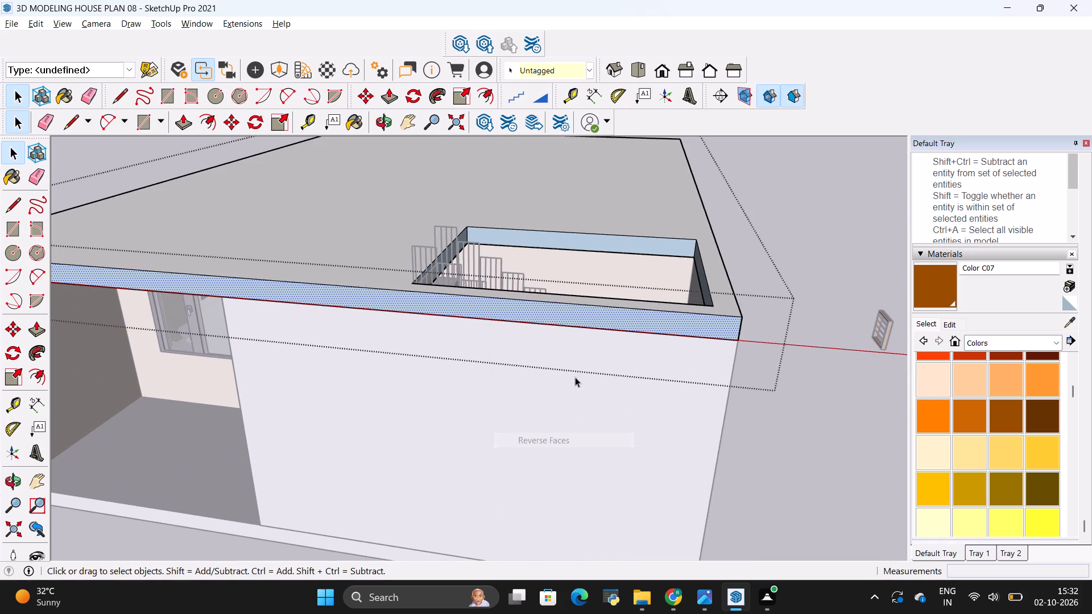
Reverse the rear inner face of the roof slab's staircase opening and close the slab group.
{"action": "right_click", "coordinate": [578, 235]}
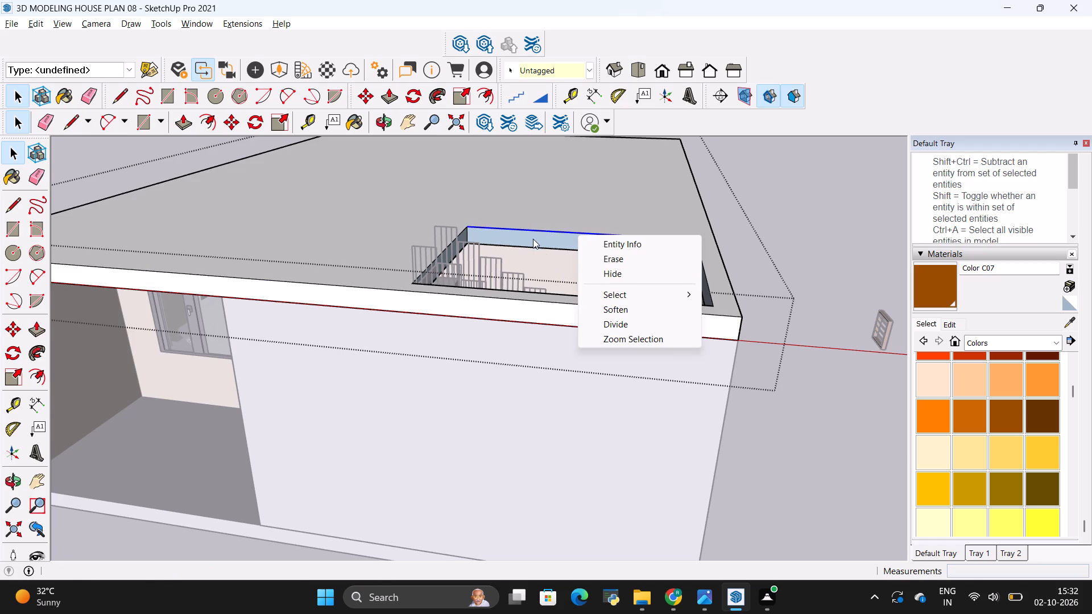
{"action": "double_click", "coordinate": [531, 234]}
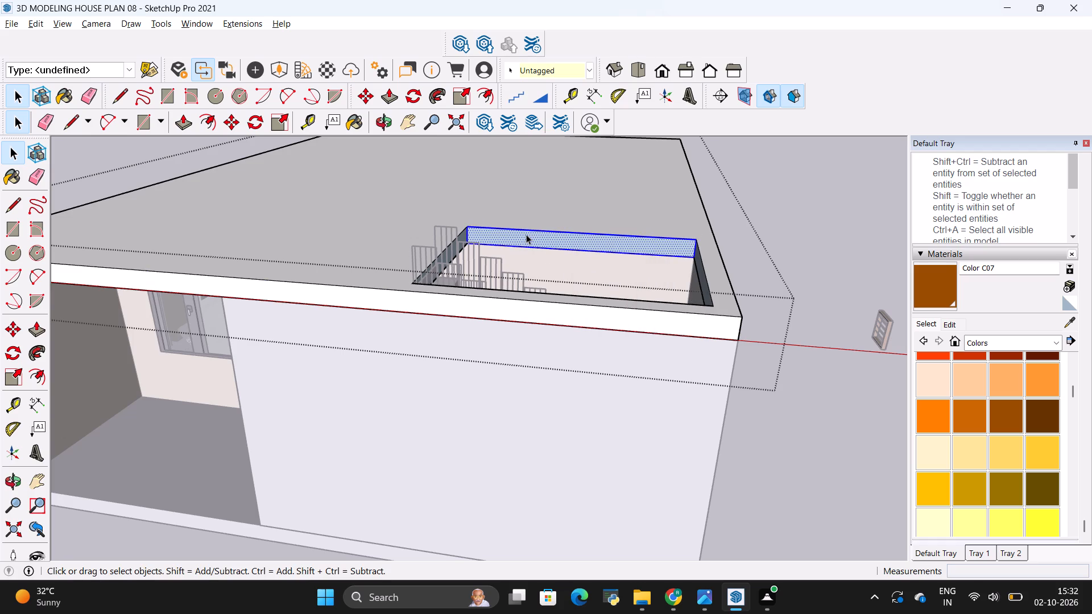
{"action": "double_click", "coordinate": [526, 234]}
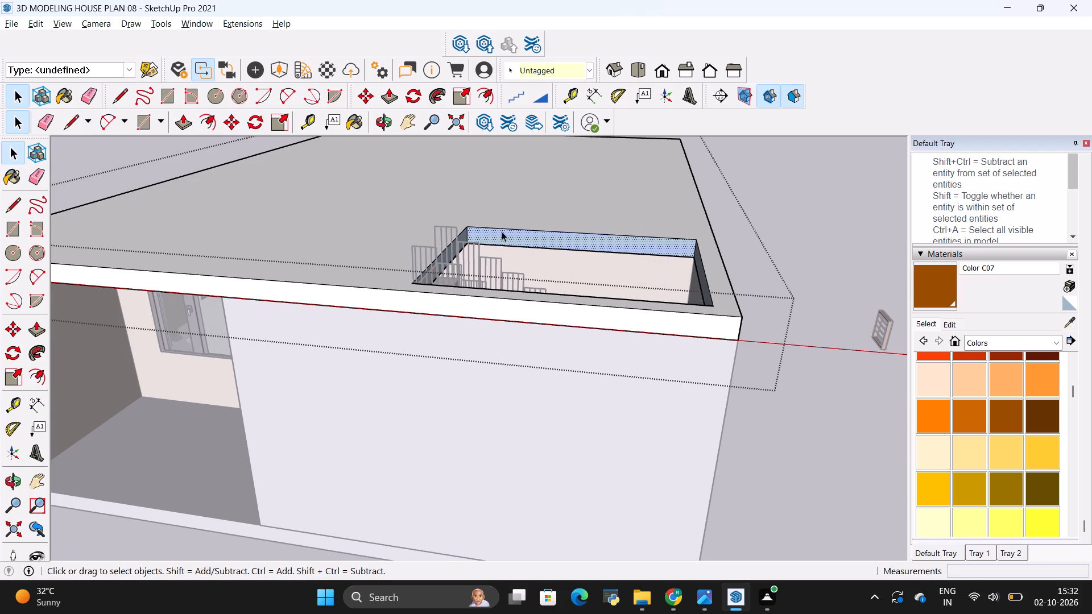
{"action": "right_click", "coordinate": [502, 231]}
{"action": "left_click", "coordinate": [537, 358]}
{"action": "scroll", "coordinate": [307, 300], "scroll_direction": "down", "scroll_amount": 3}
{"action": "left_click", "coordinate": [702, 476]}
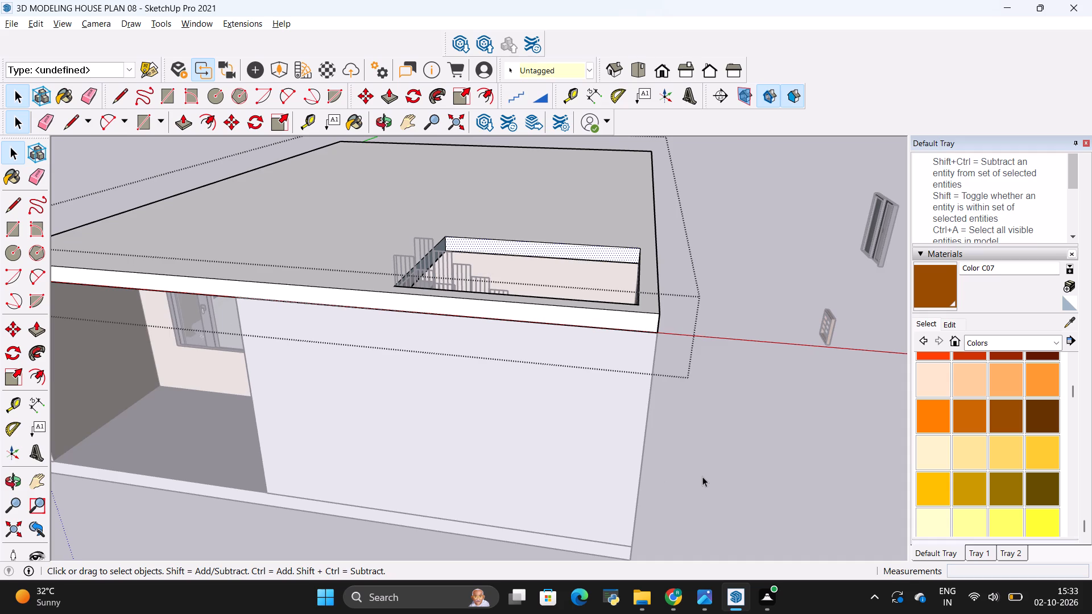
{"action": "scroll", "coordinate": [582, 402], "scroll_direction": "down", "scroll_amount": 4}
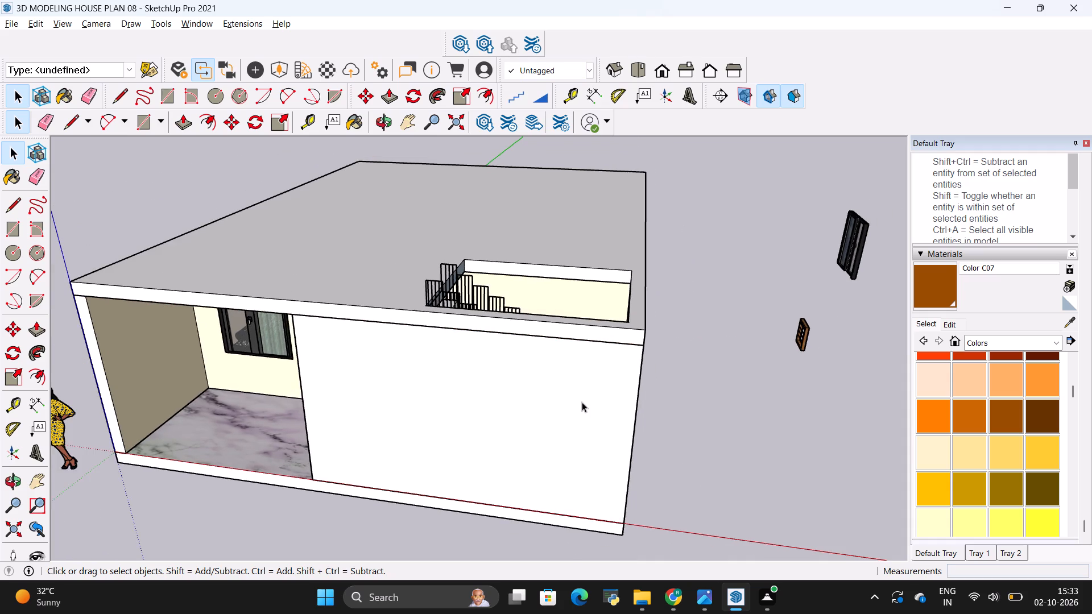
{"action": "scroll", "coordinate": [582, 402], "scroll_direction": "down", "scroll_amount": 3}
{"action": "scroll", "coordinate": [575, 393], "scroll_direction": "up", "scroll_amount": 4}
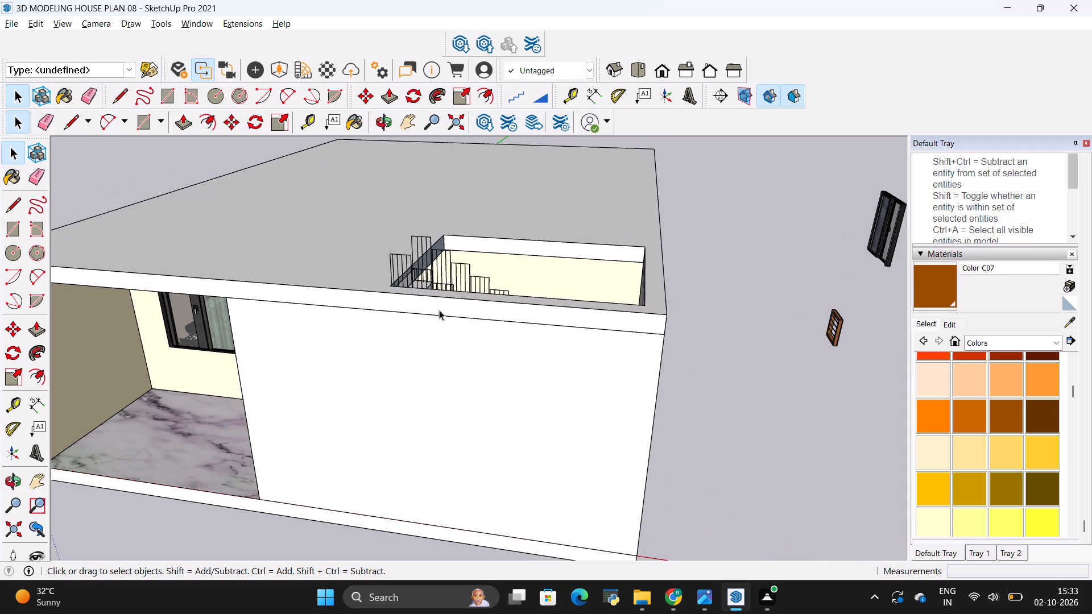
Move the roof slab from its front corner off the house to a spot behind it, about 50' 5" away, and deselect it.
{"action": "left_click", "coordinate": [439, 309]}
{"action": "scroll", "coordinate": [448, 356], "scroll_direction": "down", "scroll_amount": 5}
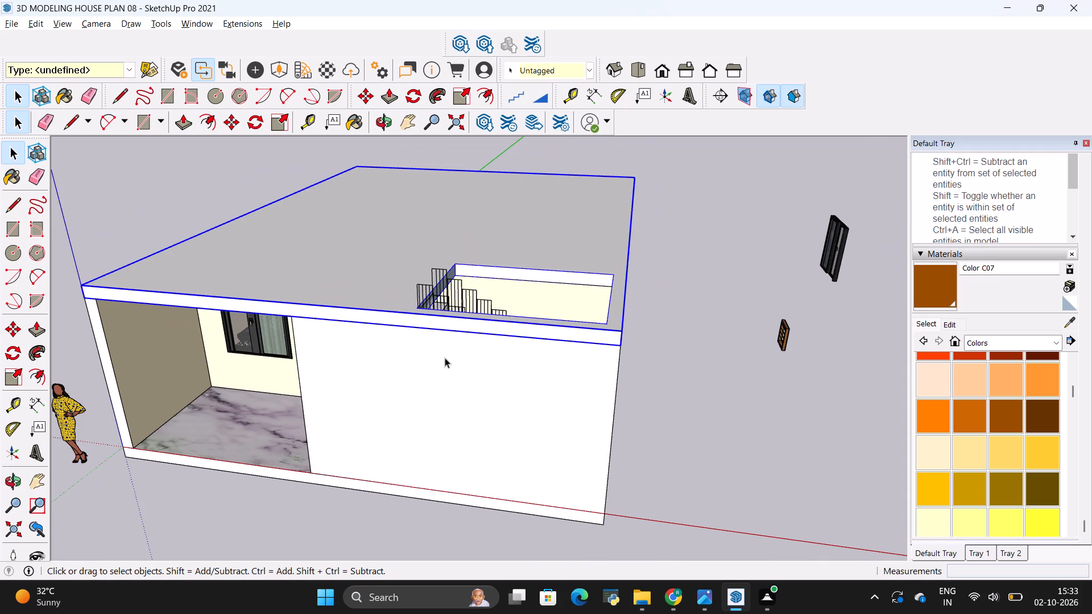
{"action": "key", "text": "m"}
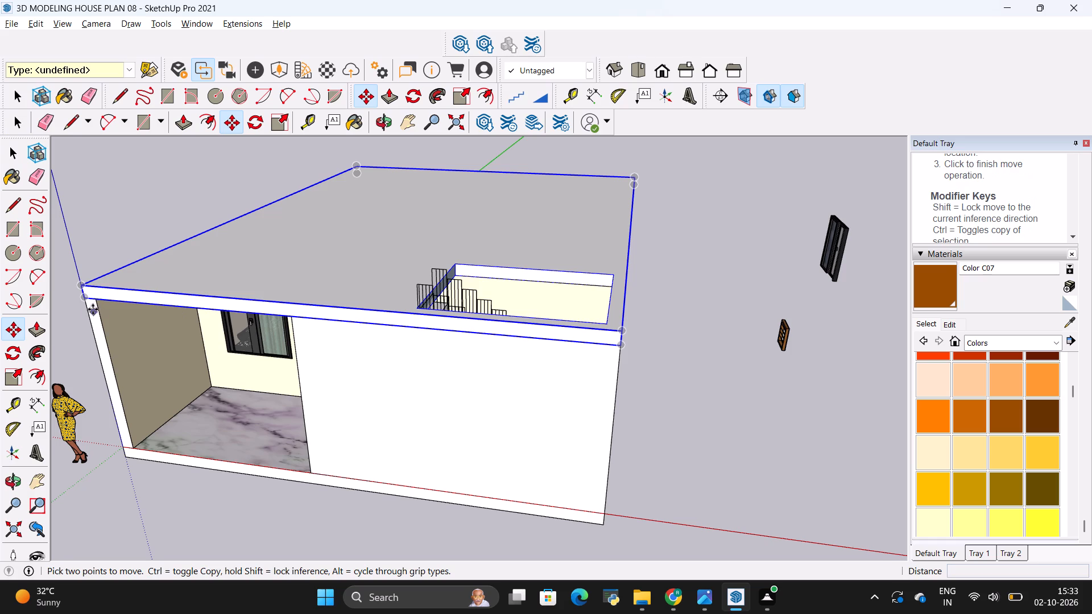
{"action": "left_click", "coordinate": [85, 300]}
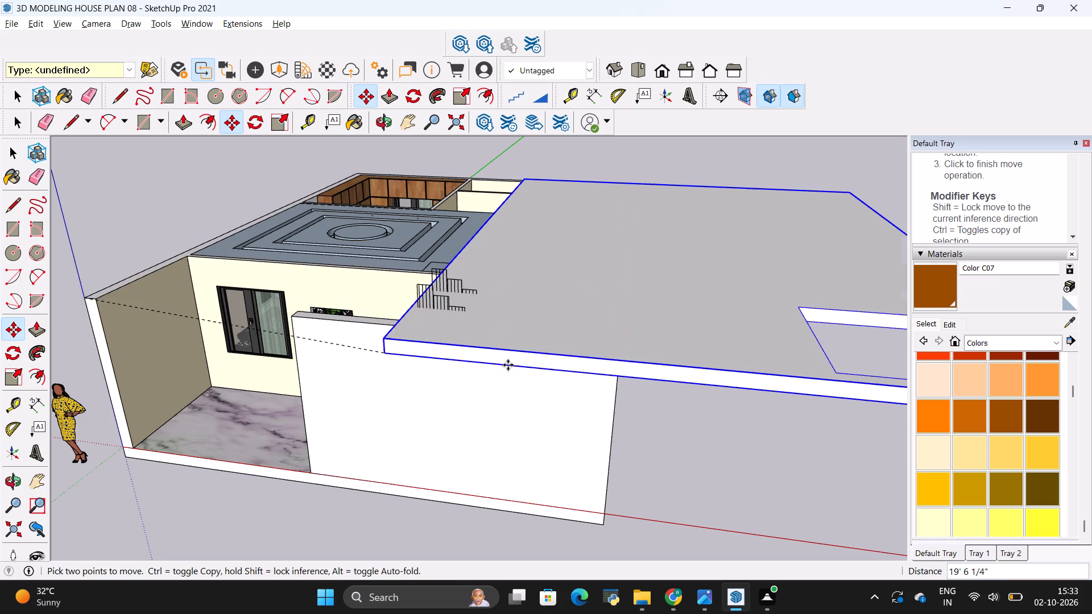
{"action": "scroll", "coordinate": [216, 355], "scroll_direction": "down", "scroll_amount": 13}
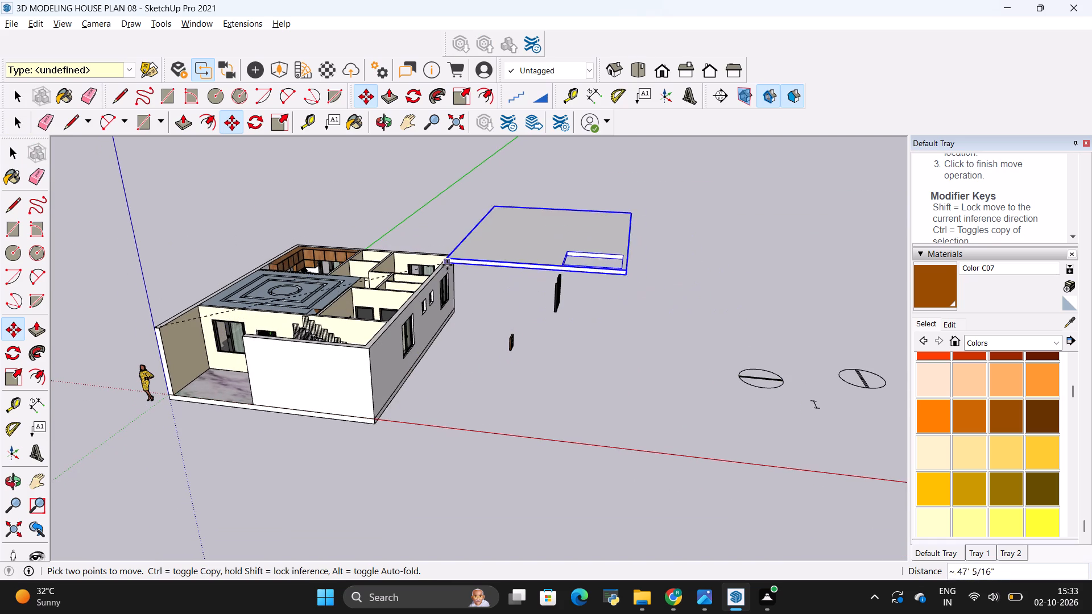
{"action": "left_click", "coordinate": [412, 244]}
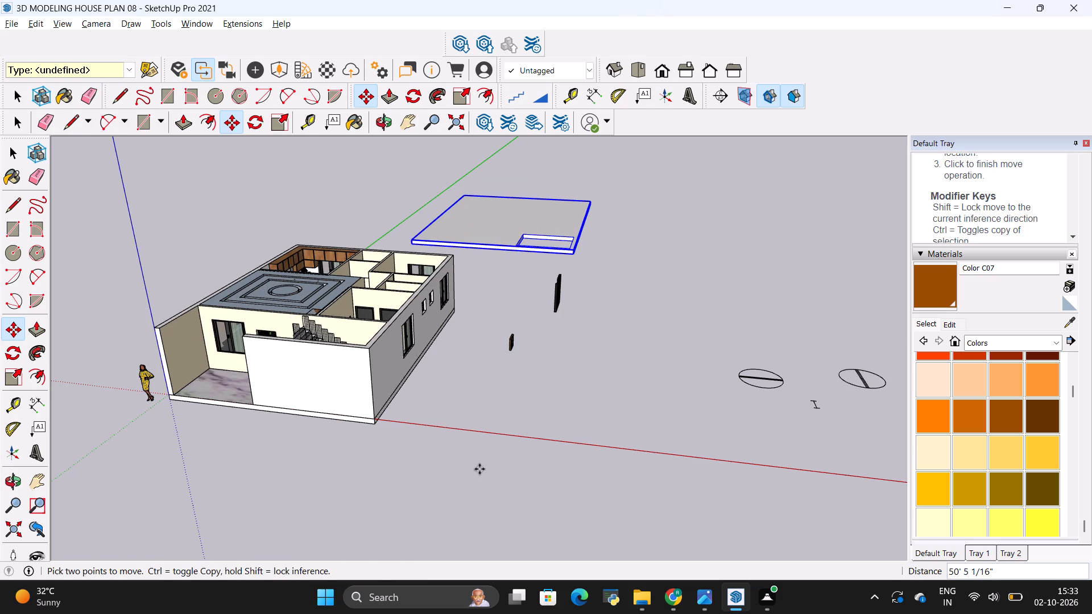
{"action": "key", "text": "space"}
{"action": "left_click", "coordinate": [465, 463]}
Examine the uncovered house from above, including the kitchen, bedrooms, decorative ceiling, main door and staircase, with the roof slab behind it.
{"action": "middle_click_drag", "start_coordinate": [384, 411], "coordinate": [440, 481]}
{"action": "scroll", "coordinate": [441, 439], "scroll_direction": "down", "scroll_amount": 2}
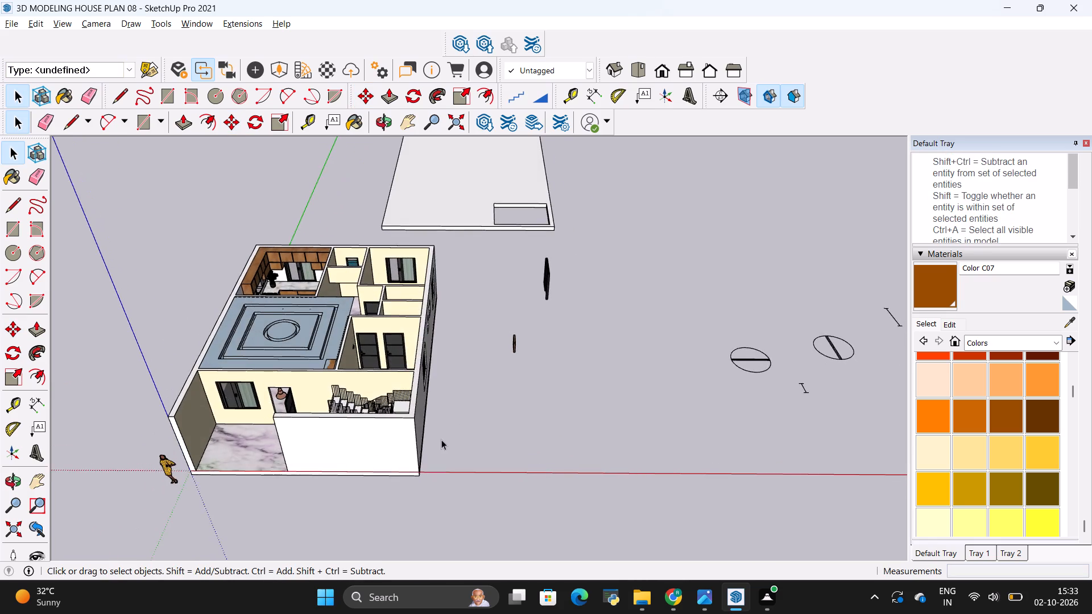
{"action": "scroll", "coordinate": [441, 439], "scroll_direction": "down", "scroll_amount": 2}
{"action": "scroll", "coordinate": [329, 360], "scroll_direction": "up", "scroll_amount": 4}
{"action": "scroll", "coordinate": [350, 375], "scroll_direction": "down", "scroll_amount": 5}
{"action": "middle_click_drag", "start_coordinate": [347, 392], "coordinate": [352, 405]}
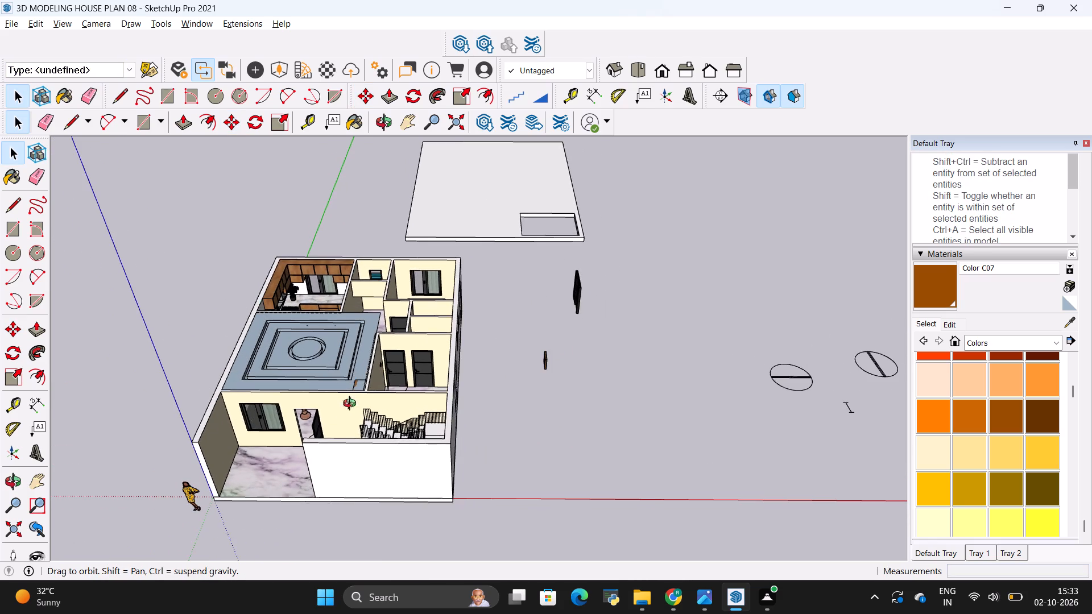
{"action": "middle_click_drag", "start_coordinate": [352, 405], "coordinate": [271, 500]}
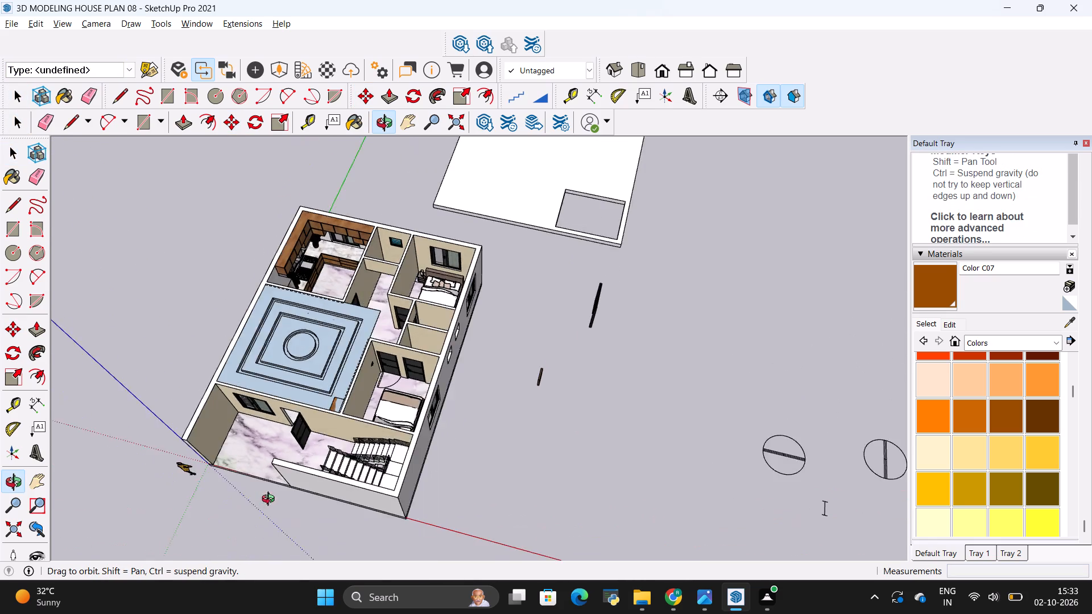
{"action": "middle_click_drag", "start_coordinate": [271, 500], "coordinate": [226, 478]}
{"action": "scroll", "coordinate": [358, 239], "scroll_direction": "up", "scroll_amount": 9}
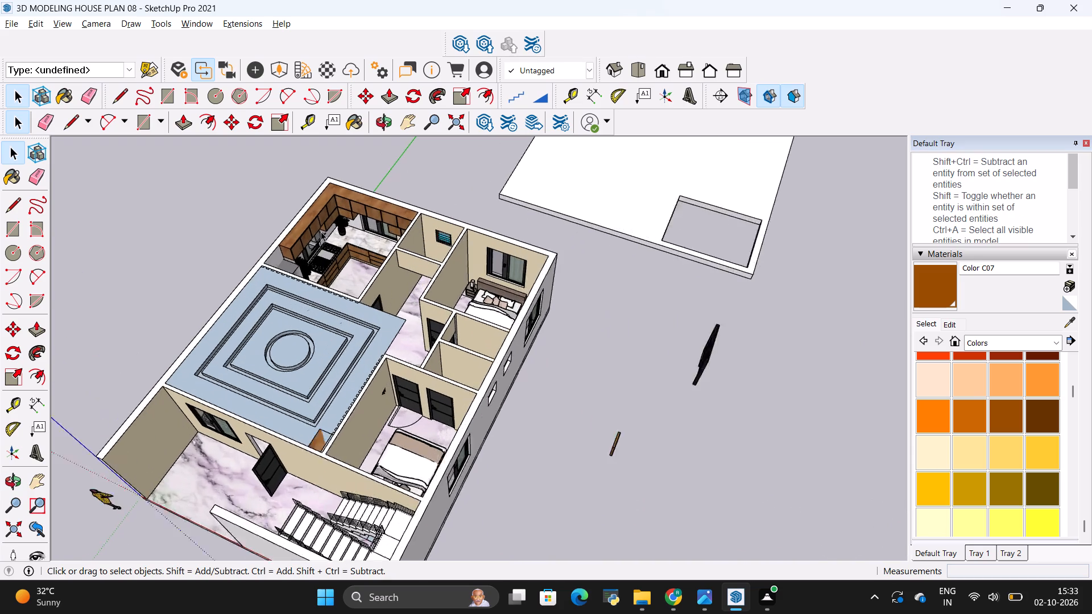
{"action": "scroll", "coordinate": [321, 231], "scroll_direction": "up", "scroll_amount": 9}
{"action": "scroll", "coordinate": [349, 314], "scroll_direction": "down", "scroll_amount": 11}
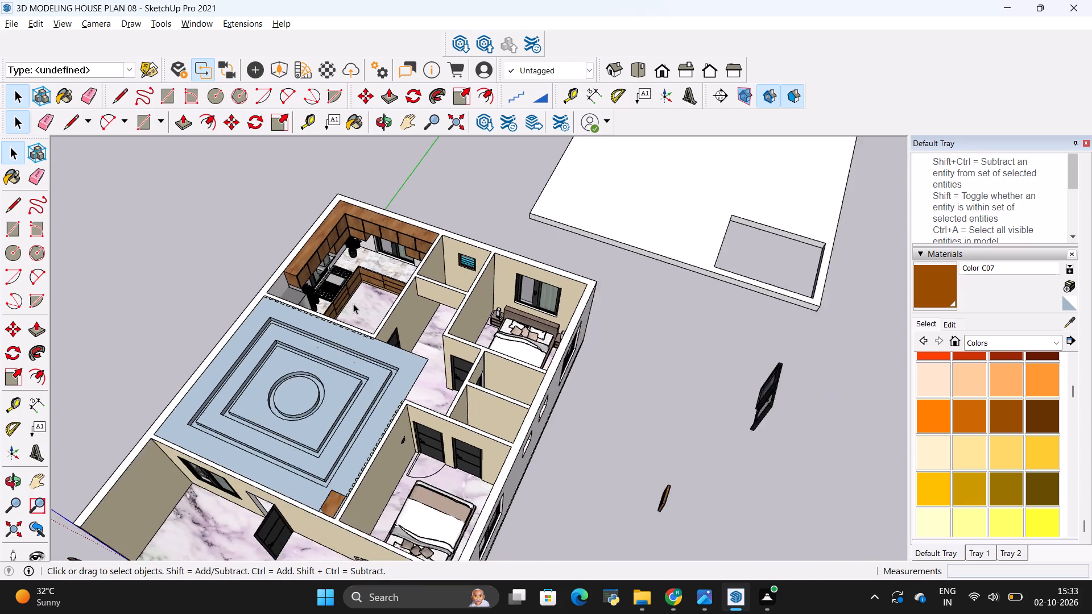
{"action": "scroll", "coordinate": [378, 283], "scroll_direction": "down", "scroll_amount": 16}
{"action": "scroll", "coordinate": [386, 277], "scroll_direction": "down", "scroll_amount": 5}
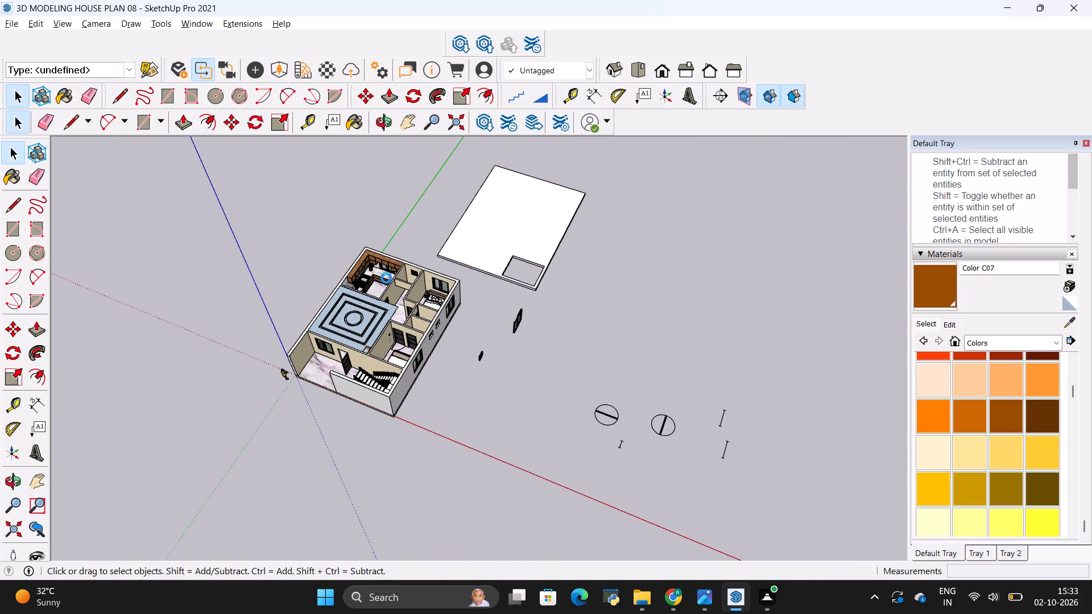
Examine the whole model from above and from the front at a low angle, closing in on the porch and opened main door.
{"action": "middle_click_drag", "start_coordinate": [251, 377], "coordinate": [468, 387]}
{"action": "middle_click_drag", "start_coordinate": [468, 387], "coordinate": [470, 387]}
{"action": "scroll", "coordinate": [363, 454], "scroll_direction": "down", "scroll_amount": 3}
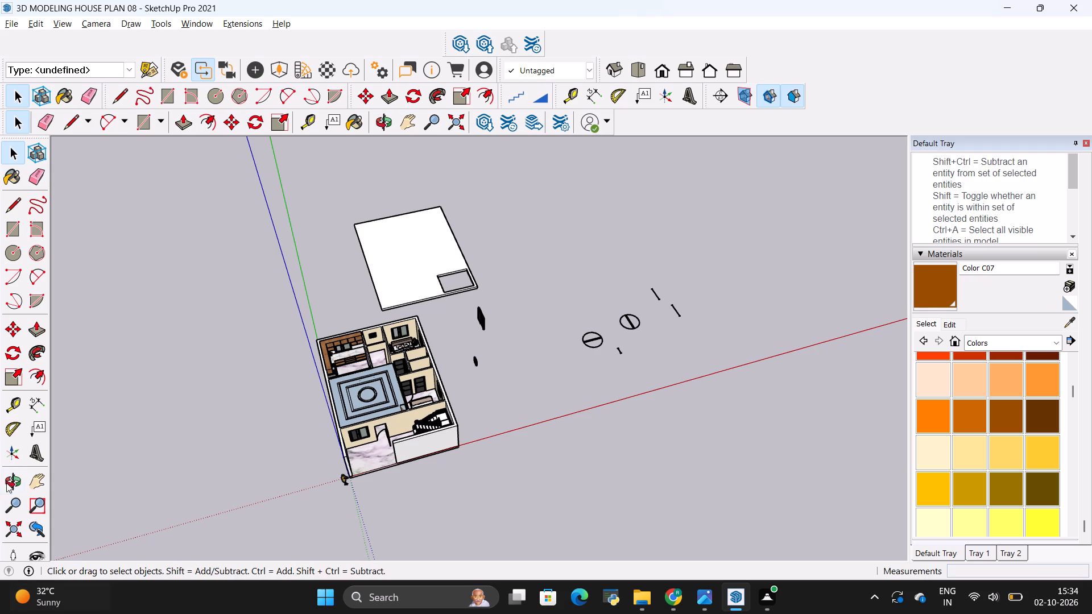
{"action": "scroll", "coordinate": [0, 467], "scroll_direction": "down", "scroll_amount": 2}
{"action": "scroll", "coordinate": [330, 393], "scroll_direction": "up", "scroll_amount": 2}
{"action": "scroll", "coordinate": [343, 390], "scroll_direction": "down", "scroll_amount": 4}
{"action": "scroll", "coordinate": [394, 392], "scroll_direction": "up", "scroll_amount": 3}
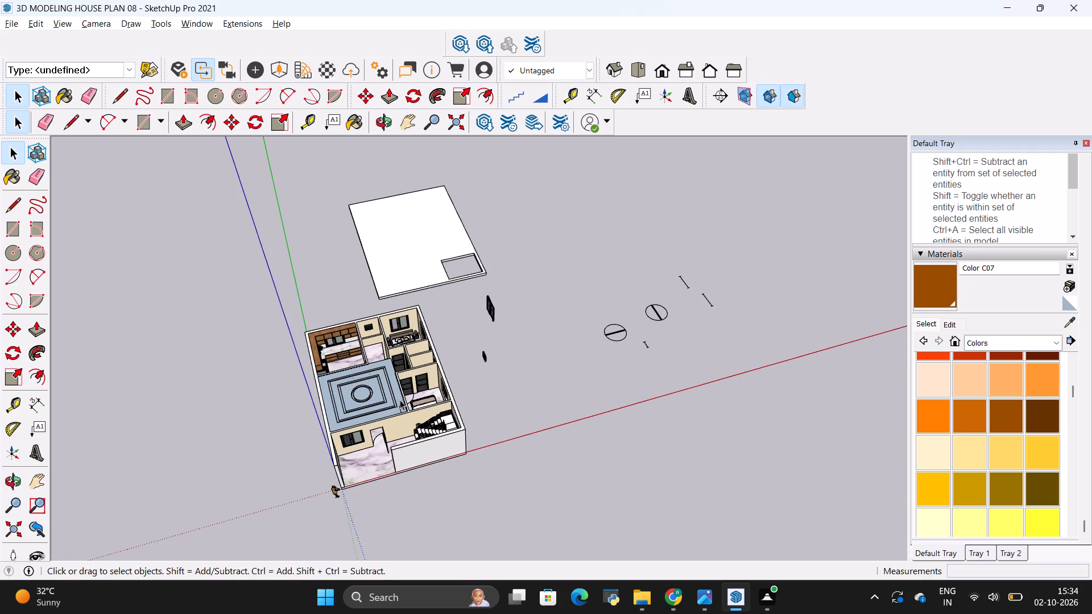
{"action": "middle_click_drag", "start_coordinate": [413, 437], "coordinate": [475, 251]}
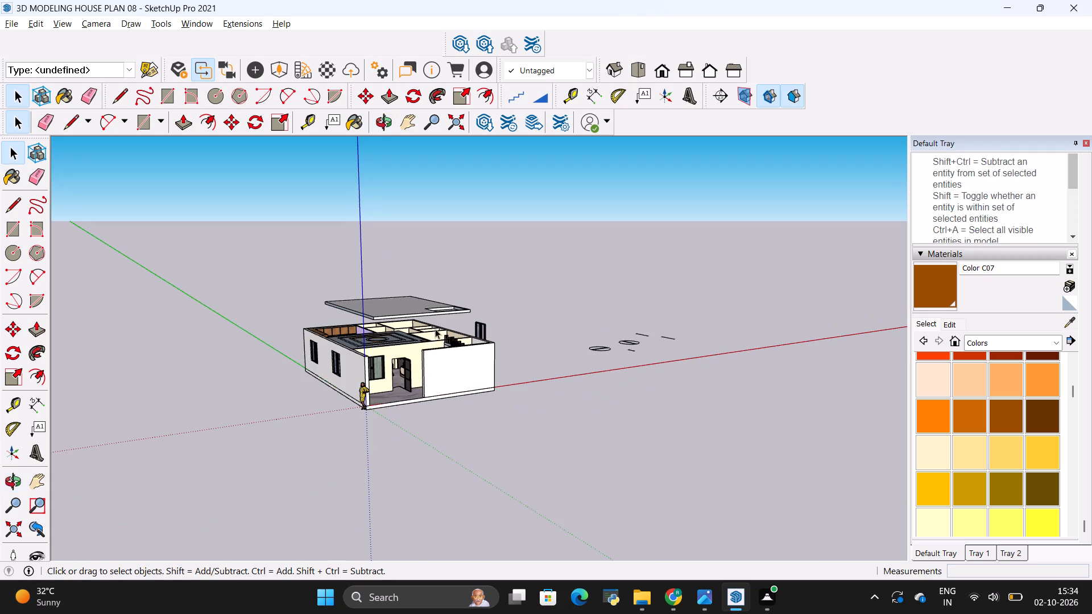
{"action": "scroll", "coordinate": [420, 344], "scroll_direction": "up", "scroll_amount": 20}
{"action": "scroll", "coordinate": [420, 344], "scroll_direction": "up", "scroll_amount": 2}
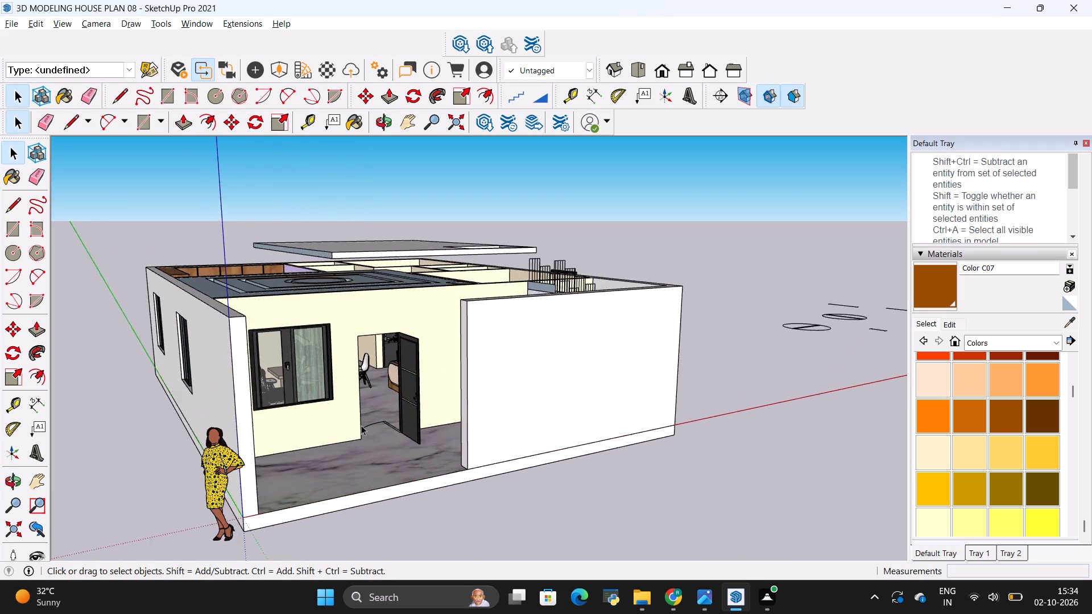
Examine the porch and opened main door up close, including the living and dining area seen through the doorway.
{"action": "scroll", "coordinate": [361, 422], "scroll_direction": "up", "scroll_amount": 3}
{"action": "middle_click_drag", "start_coordinate": [383, 447], "coordinate": [345, 383]}
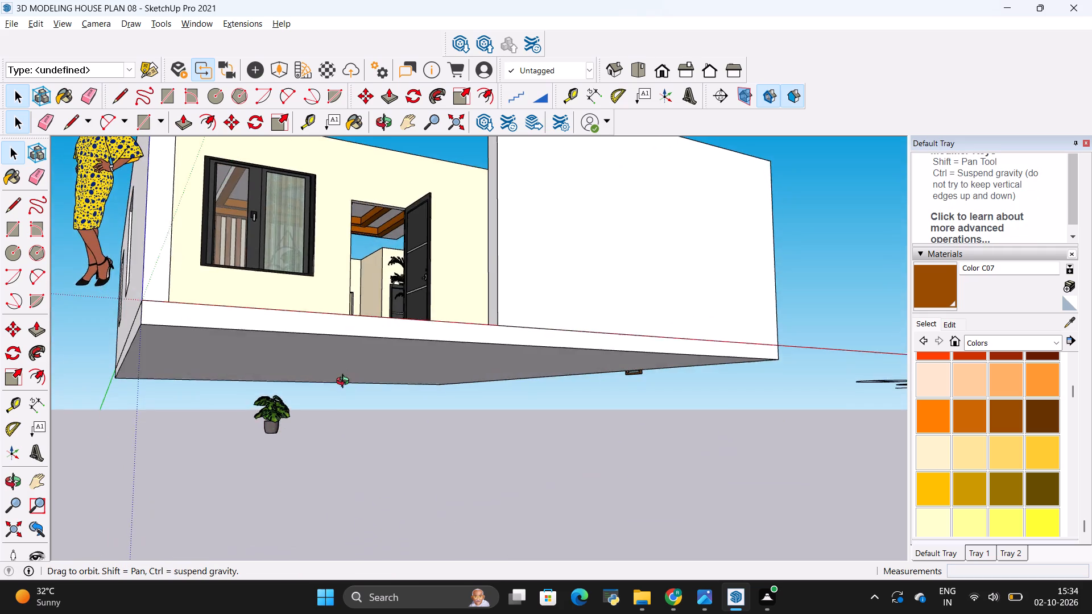
{"action": "middle_click_drag", "start_coordinate": [345, 383], "coordinate": [365, 437]}
{"action": "scroll", "coordinate": [368, 405], "scroll_direction": "up", "scroll_amount": 9}
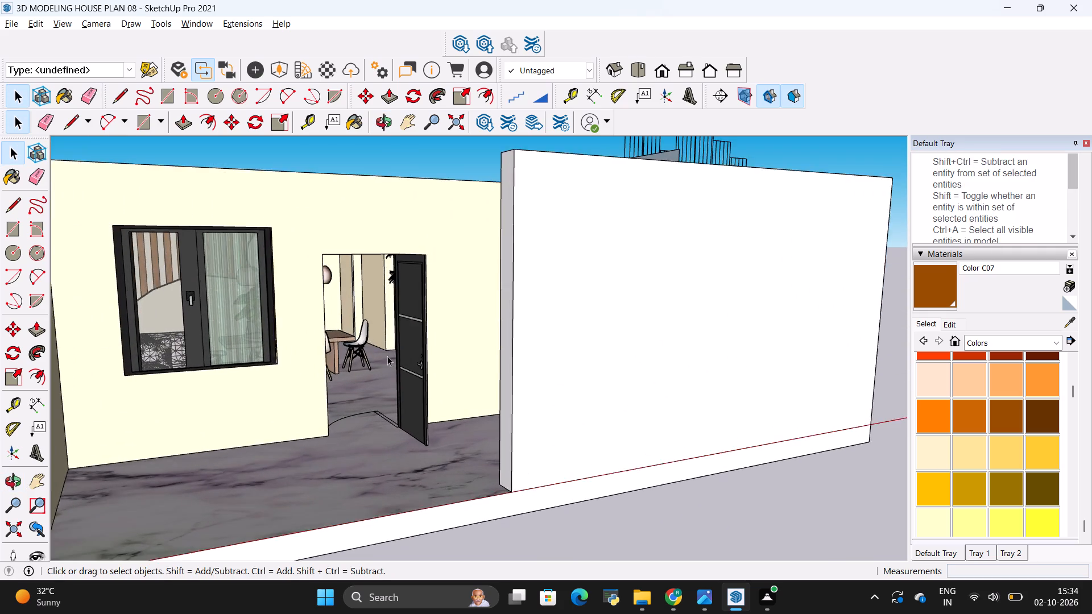
{"action": "scroll", "coordinate": [352, 276], "scroll_direction": "up", "scroll_amount": 8}
{"action": "scroll", "coordinate": [404, 338], "scroll_direction": "down", "scroll_amount": 2}
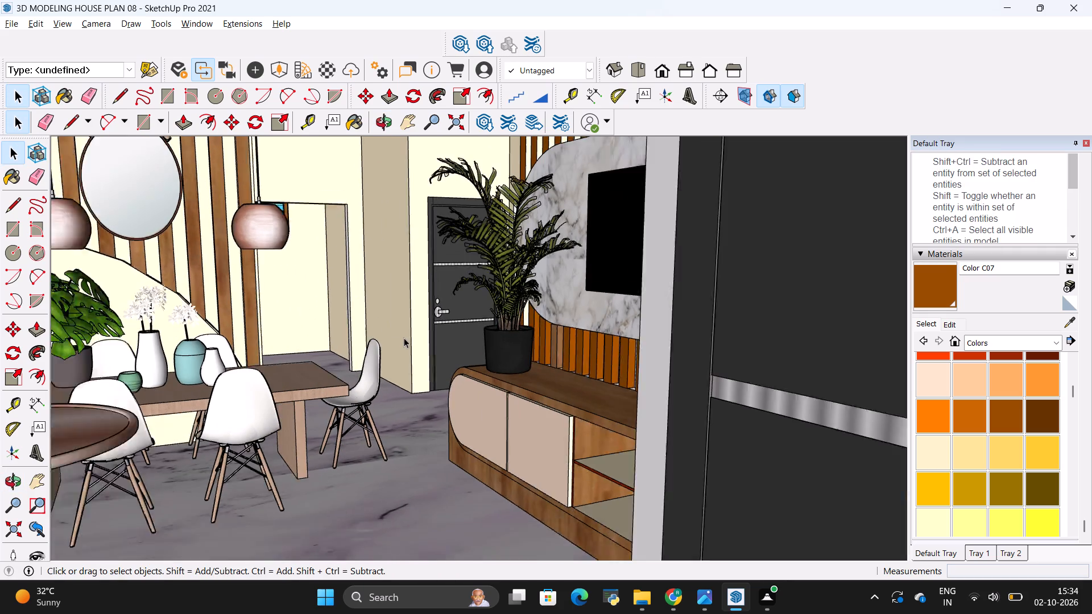
{"action": "scroll", "coordinate": [404, 338], "scroll_direction": "down", "scroll_amount": 5}
{"action": "scroll", "coordinate": [427, 425], "scroll_direction": "down", "scroll_amount": 12}
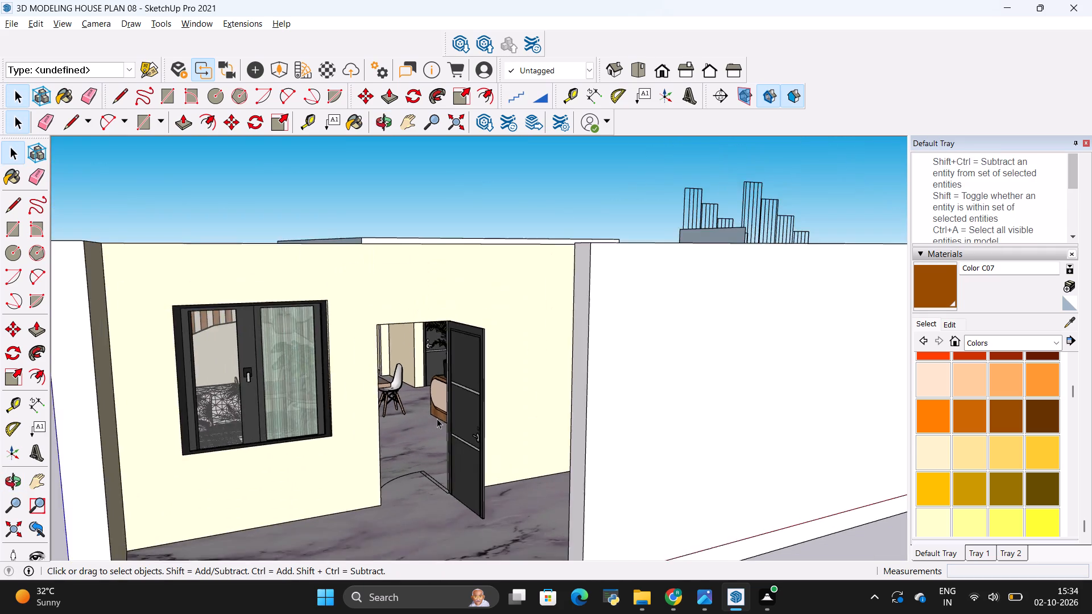
{"action": "scroll", "coordinate": [437, 418], "scroll_direction": "down", "scroll_amount": 5}
Examine the whole uncovered house from above, with its decorative ceiling, rooms, staircase and the roof slab set behind it.
{"action": "middle_click_drag", "start_coordinate": [467, 305], "coordinate": [429, 370]}
{"action": "scroll", "coordinate": [423, 328], "scroll_direction": "down", "scroll_amount": 4}
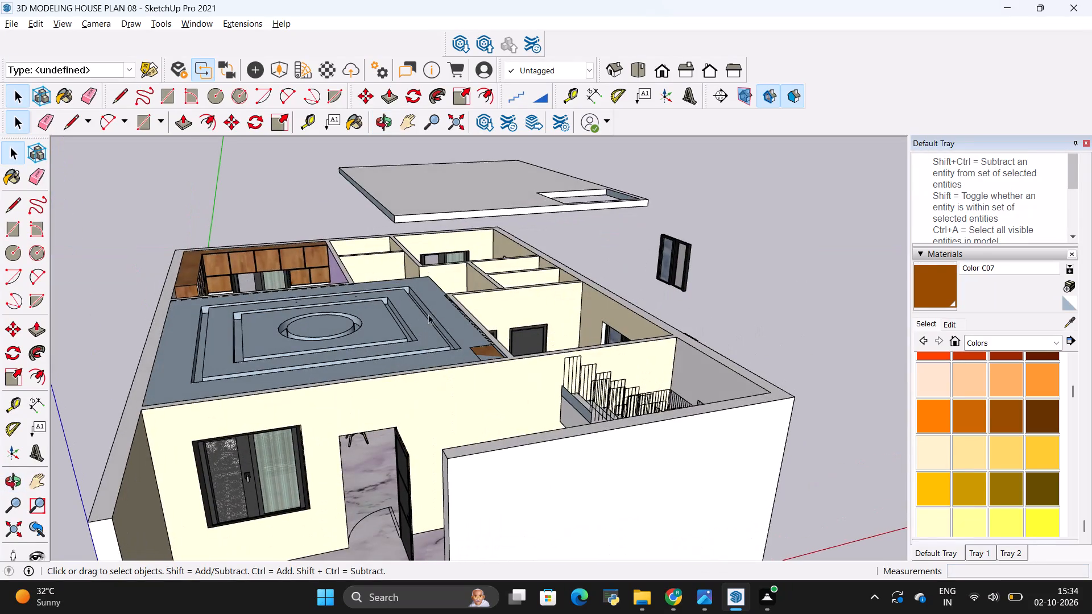
{"action": "scroll", "coordinate": [436, 308], "scroll_direction": "down", "scroll_amount": 2}
{"action": "middle_click_drag", "start_coordinate": [478, 398], "coordinate": [293, 406]}
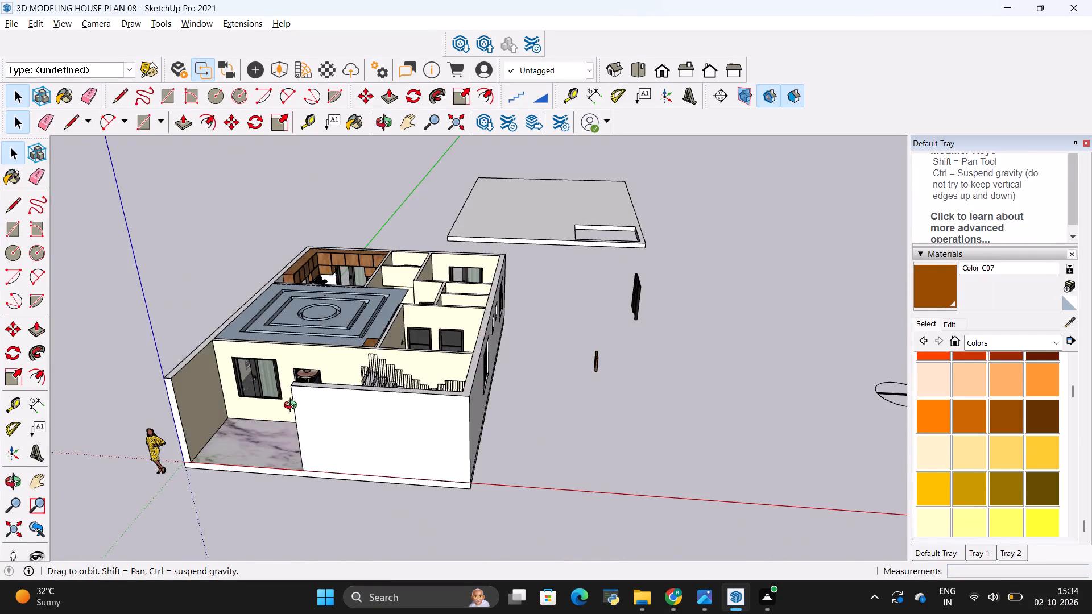
{"action": "middle_click_drag", "start_coordinate": [293, 406], "coordinate": [435, 418]}
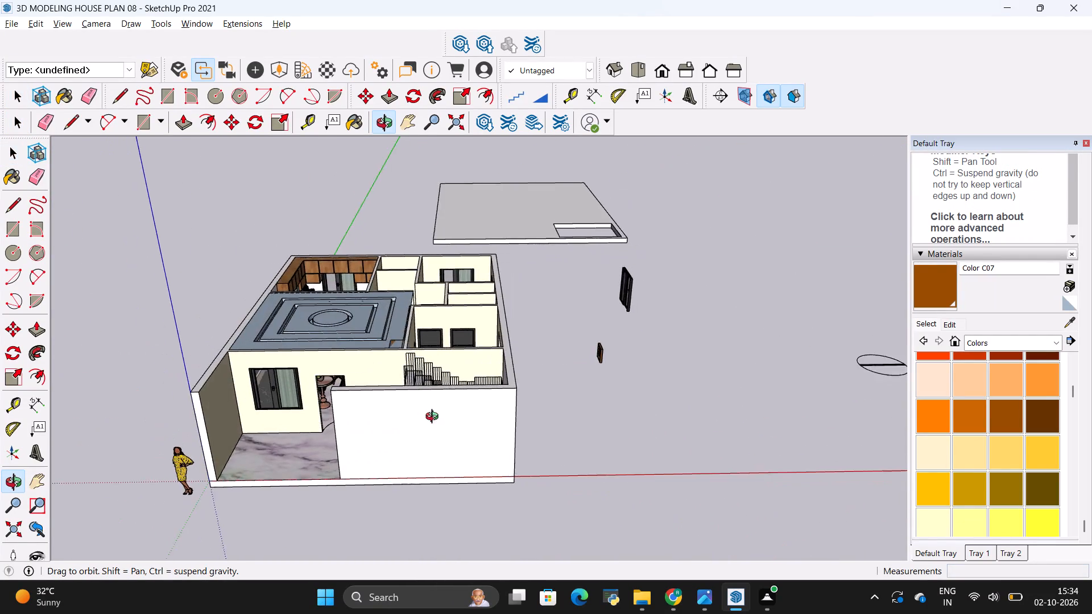
{"action": "middle_click_drag", "start_coordinate": [435, 418], "coordinate": [458, 441]}
{"action": "scroll", "coordinate": [460, 358], "scroll_direction": "down", "scroll_amount": 4}
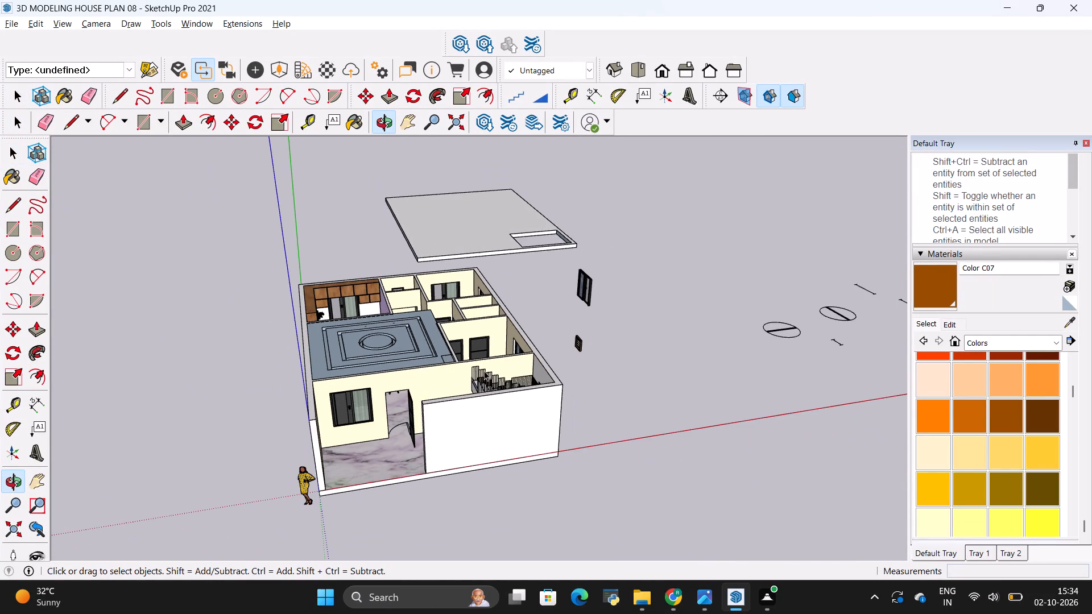
{"action": "middle_click_drag", "start_coordinate": [485, 377], "coordinate": [450, 405]}
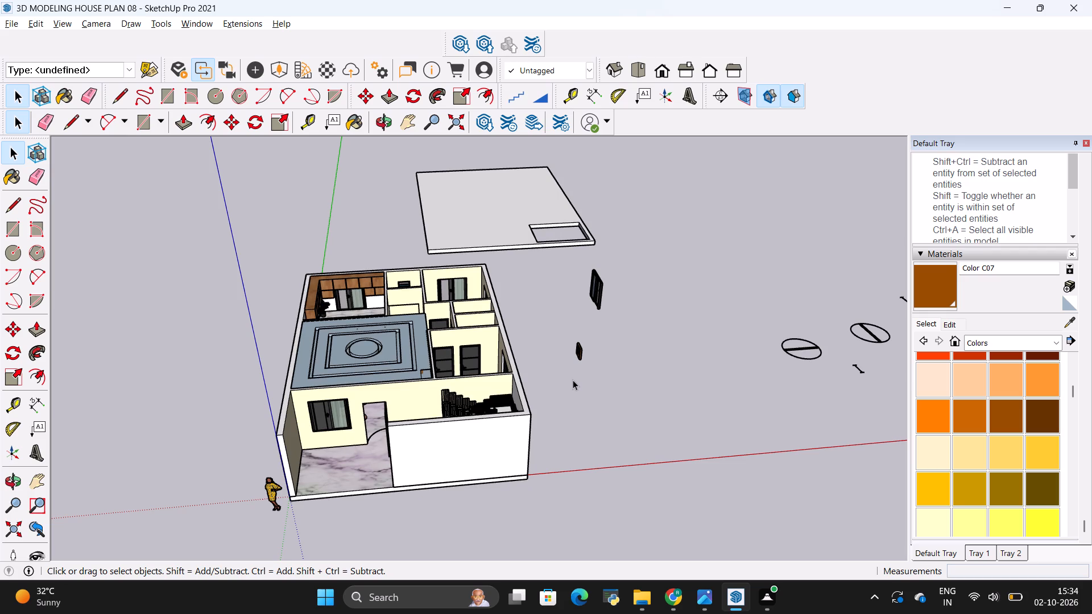
Save the house model.
{"action": "key", "text": "ctrl+s"}
Draw a ceiling rectangle about 11' 7 1/2" by 10' 3/4" over the bedroom behind the staircase and make it a group.
{"action": "scroll", "coordinate": [555, 416], "scroll_direction": "down", "scroll_amount": 3}
{"action": "scroll", "coordinate": [471, 380], "scroll_direction": "up", "scroll_amount": 4}
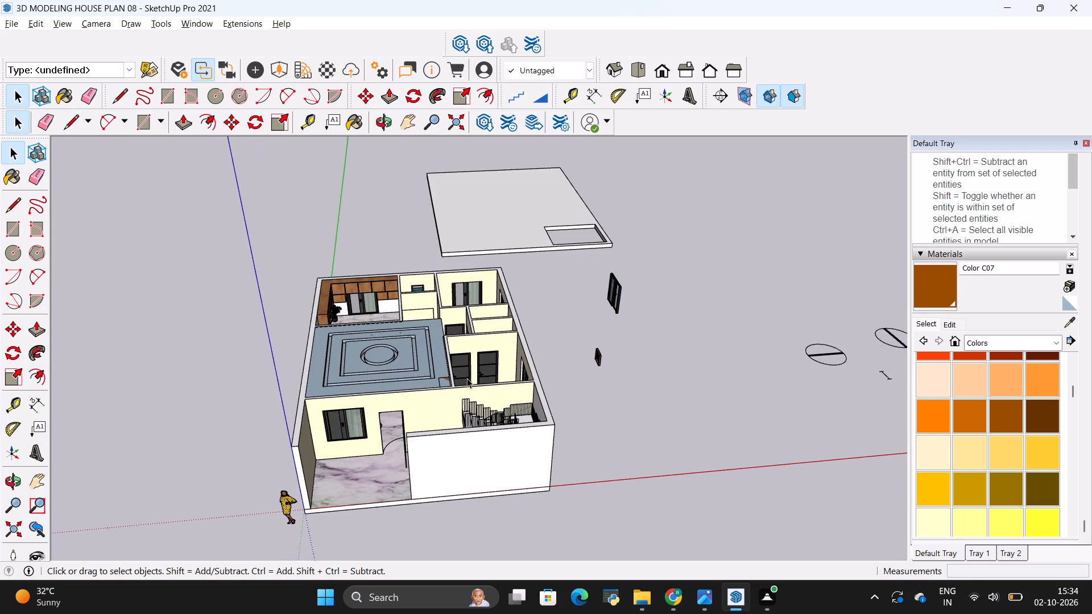
{"action": "scroll", "coordinate": [487, 374], "scroll_direction": "up", "scroll_amount": 3}
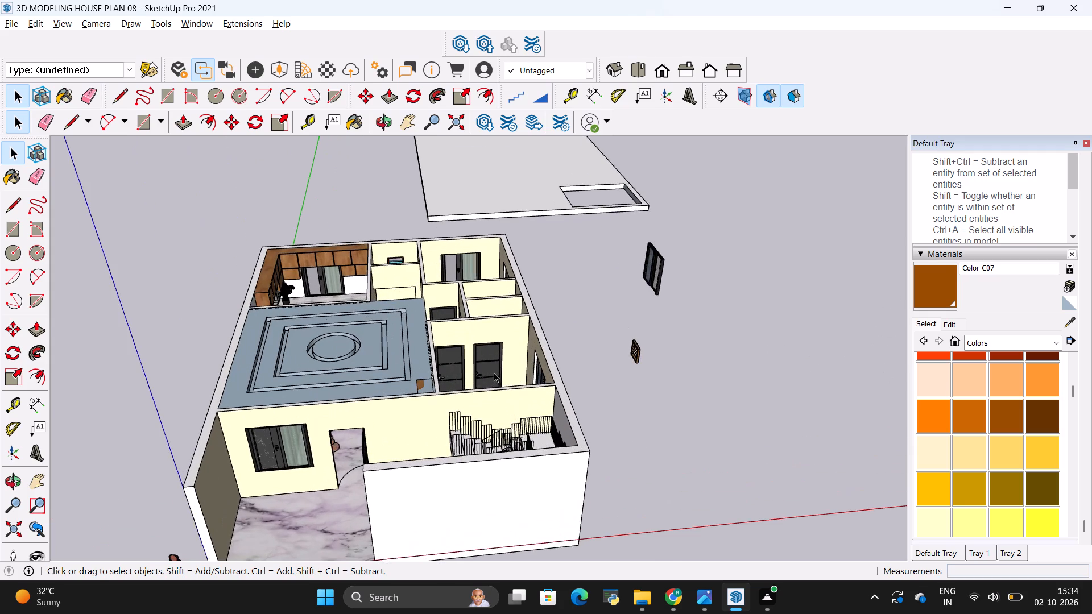
{"action": "scroll", "coordinate": [494, 372], "scroll_direction": "up", "scroll_amount": 1}
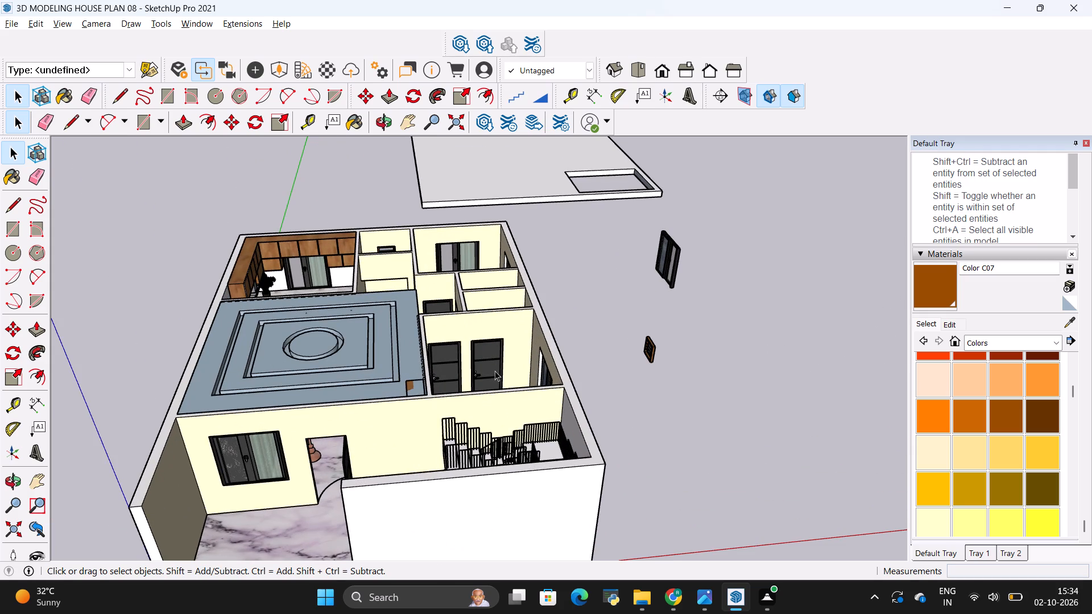
{"action": "middle_click_drag", "start_coordinate": [495, 371], "coordinate": [452, 405]}
{"action": "key", "text": "r"}
{"action": "scroll", "coordinate": [413, 424], "scroll_direction": "up", "scroll_amount": 7}
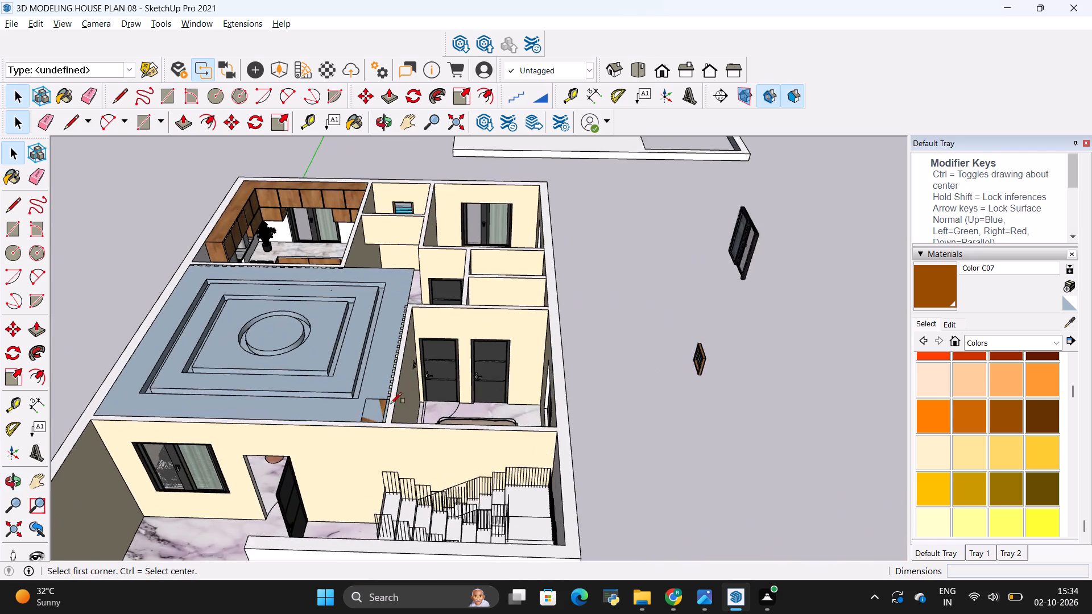
{"action": "left_click", "coordinate": [391, 422]}
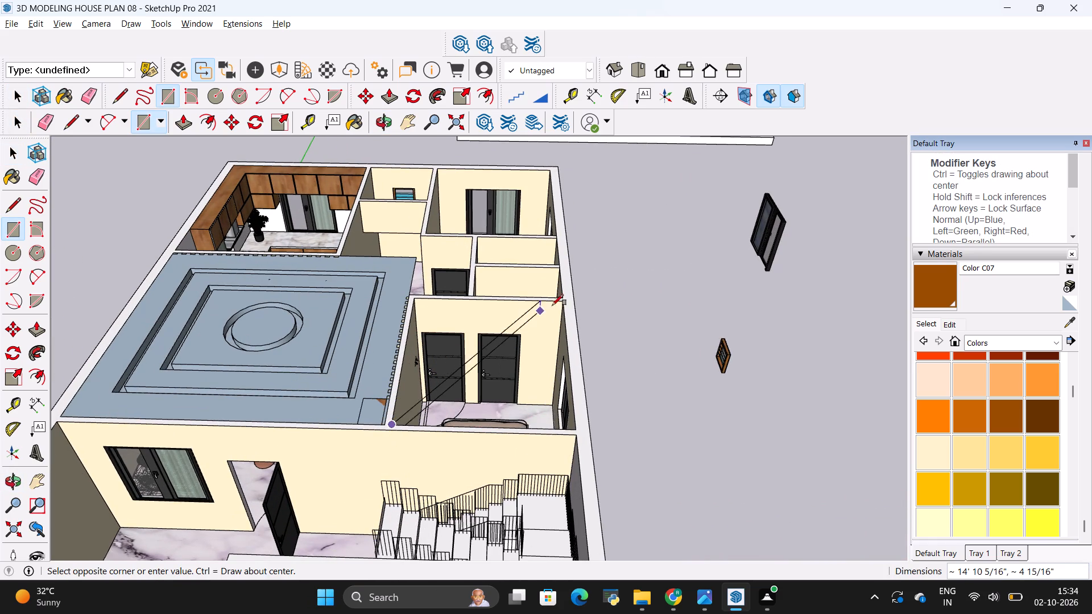
{"action": "left_click", "coordinate": [558, 303]}
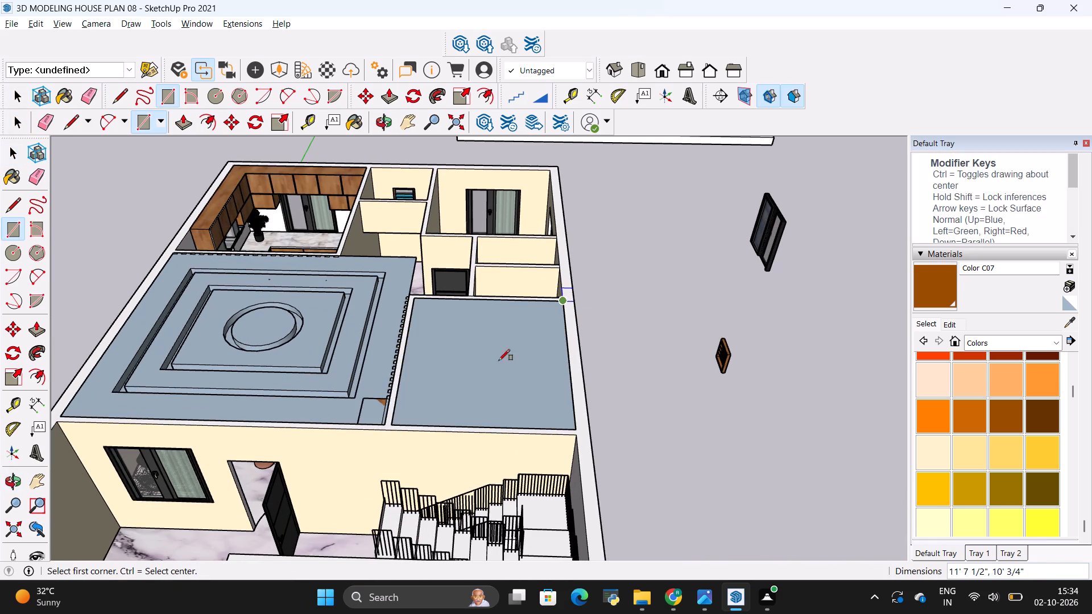
{"action": "key", "text": "space"}
{"action": "double_click", "coordinate": [477, 406]}
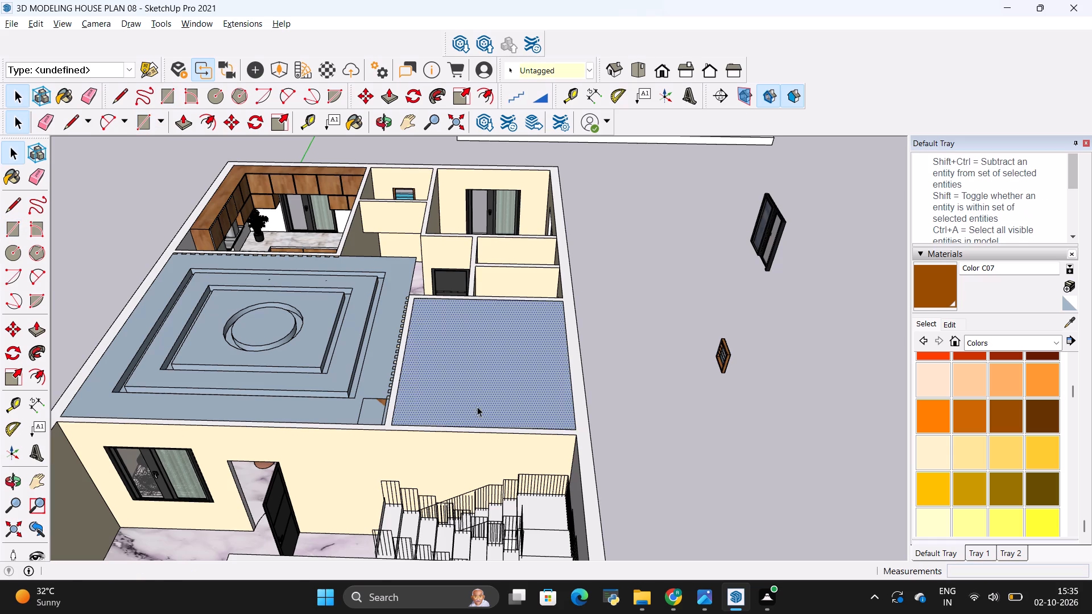
{"action": "right_click", "coordinate": [476, 405]}
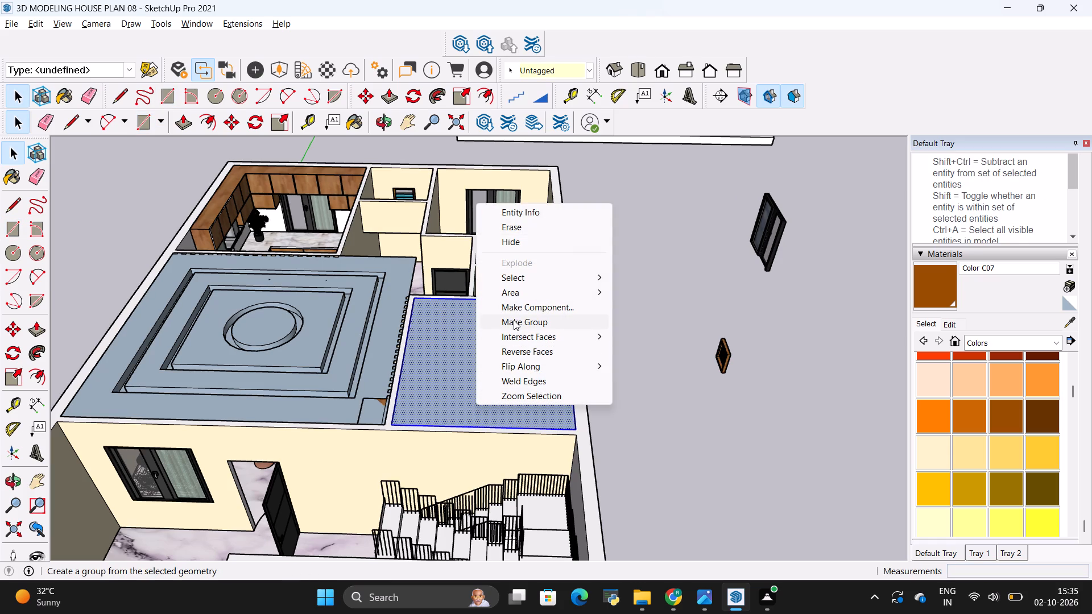
{"action": "left_click", "coordinate": [514, 318]}
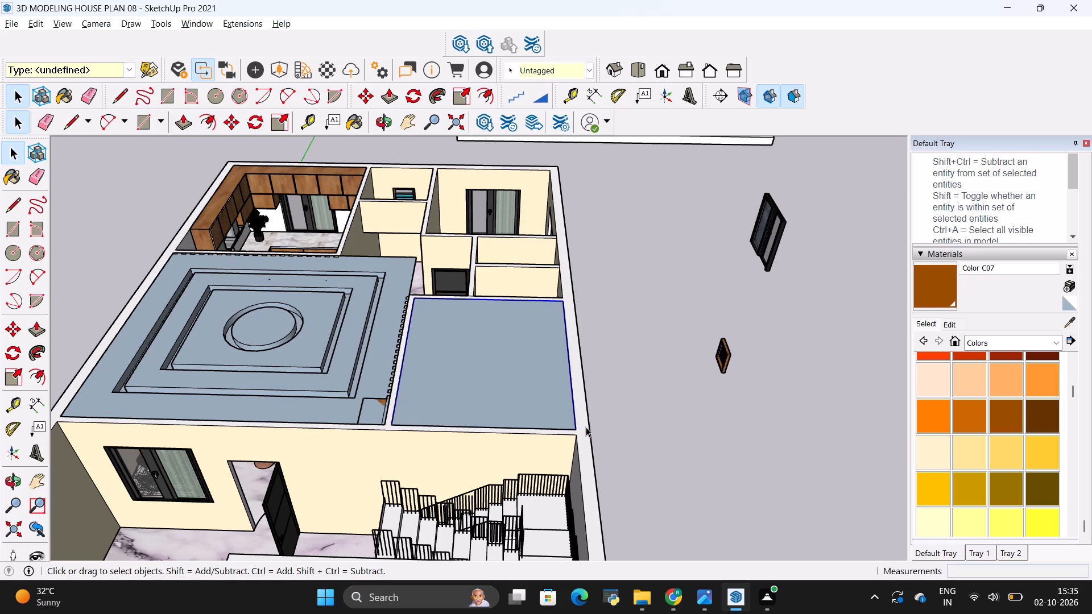
Move the bedroom ceiling group by its front outer corner to the open space beside the house and deselect it.
{"action": "key", "text": "m"}
{"action": "left_click", "coordinate": [578, 433]}
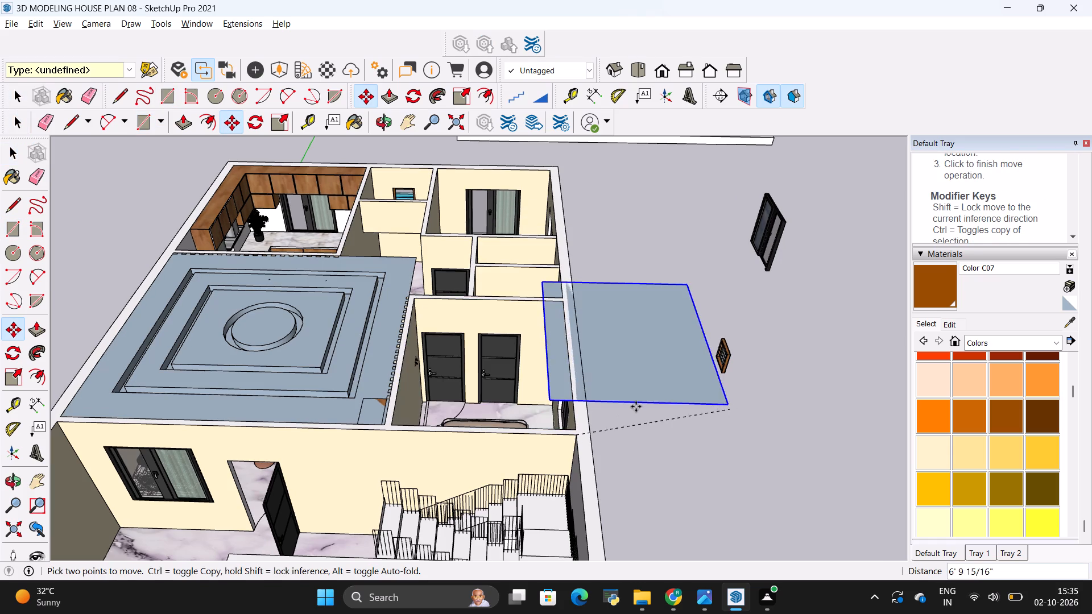
{"action": "scroll", "coordinate": [428, 396], "scroll_direction": "down", "scroll_amount": 9}
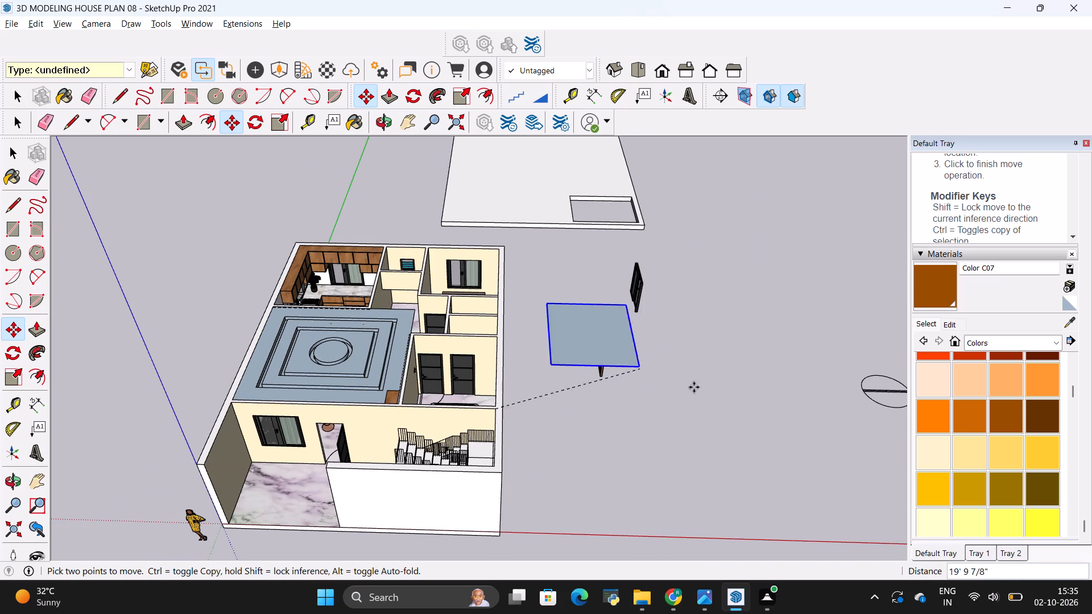
{"action": "left_click", "coordinate": [755, 413]}
{"action": "key", "text": "space"}
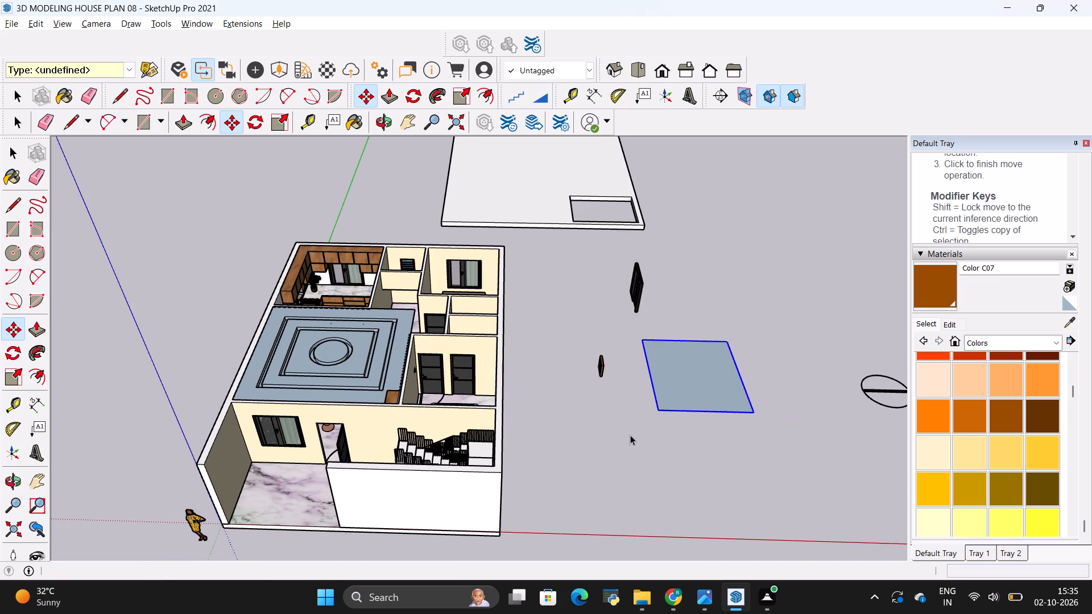
{"action": "left_click", "coordinate": [630, 435]}
Examine the underside of the separated bedroom ceiling panel from below, closing in on it.
{"action": "scroll", "coordinate": [701, 388], "scroll_direction": "up", "scroll_amount": 3}
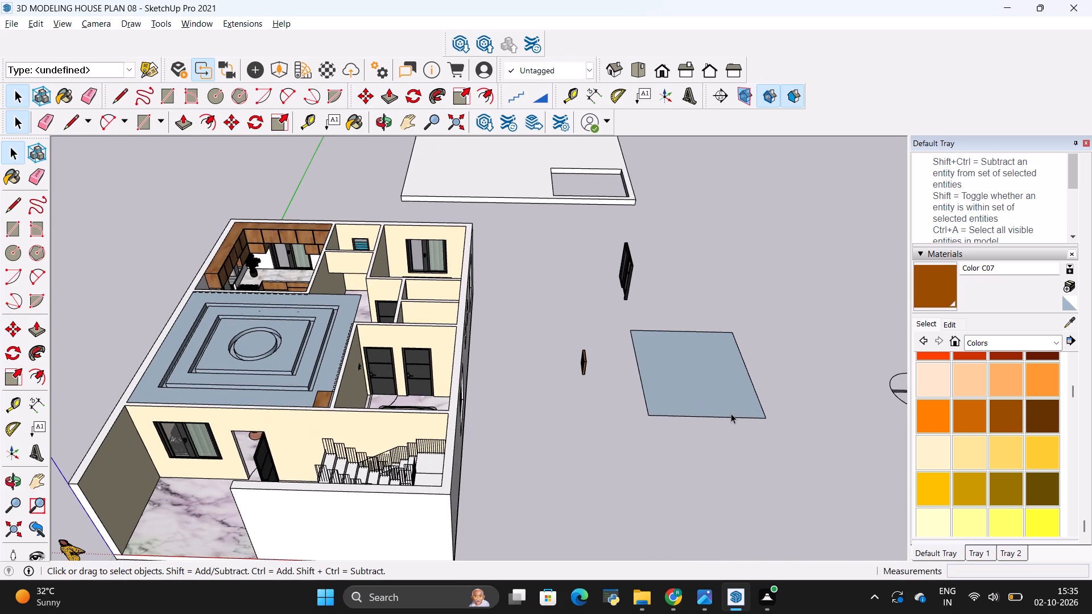
{"action": "scroll", "coordinate": [710, 392], "scroll_direction": "up", "scroll_amount": 6}
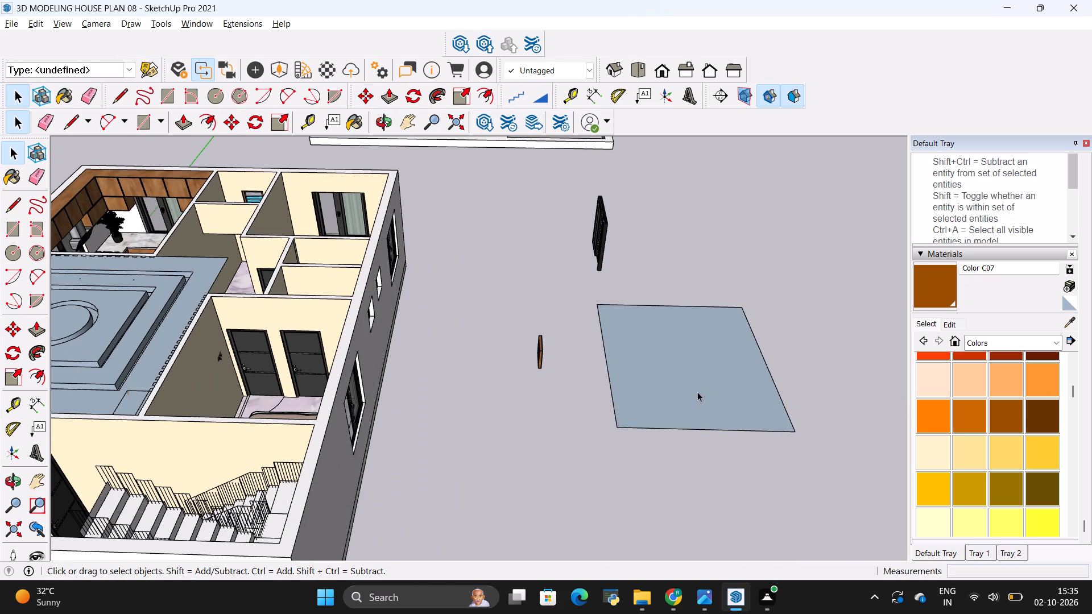
{"action": "middle_click_drag", "start_coordinate": [723, 406], "coordinate": [619, 212]}
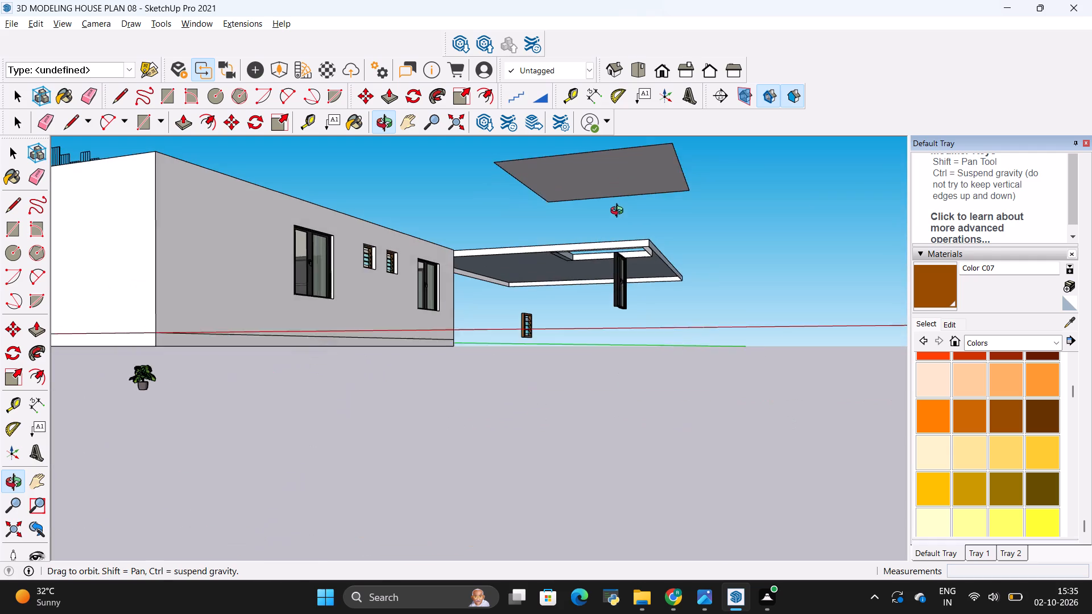
{"action": "scroll", "coordinate": [664, 363], "scroll_direction": "down", "scroll_amount": 5}
{"action": "middle_click_drag", "start_coordinate": [624, 246], "coordinate": [572, 189]}
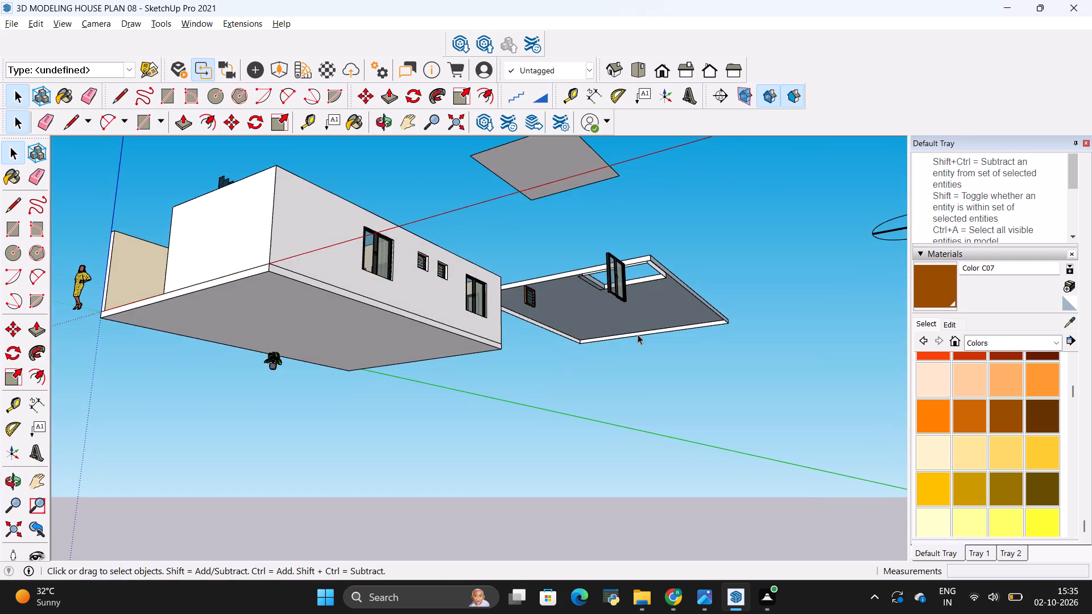
{"action": "scroll", "coordinate": [657, 385], "scroll_direction": "down", "scroll_amount": 5}
{"action": "scroll", "coordinate": [592, 175], "scroll_direction": "up", "scroll_amount": 13}
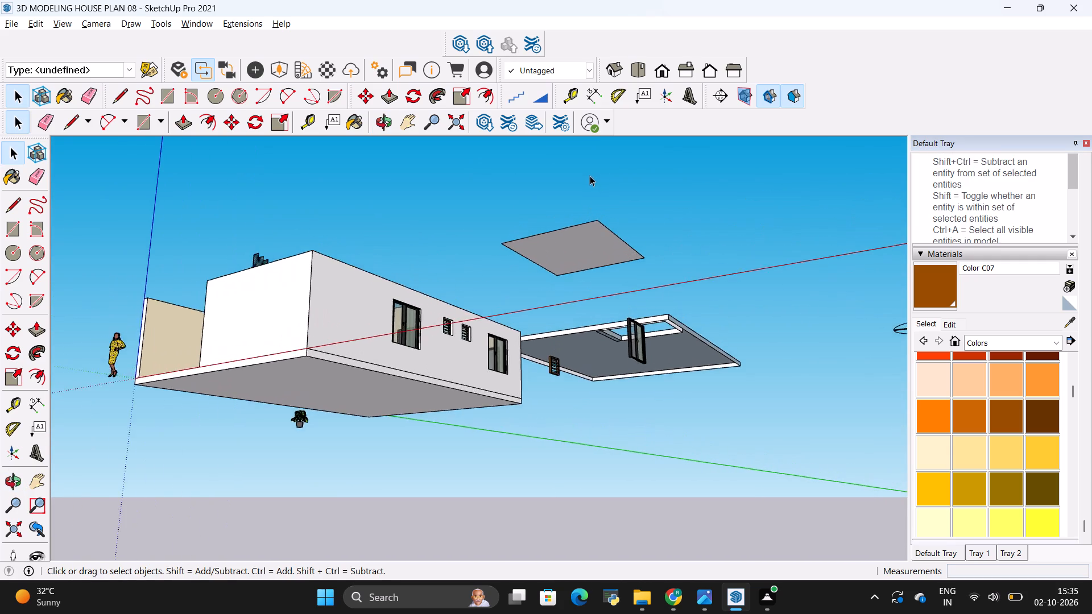
{"action": "scroll", "coordinate": [590, 176], "scroll_direction": "up", "scroll_amount": 16}
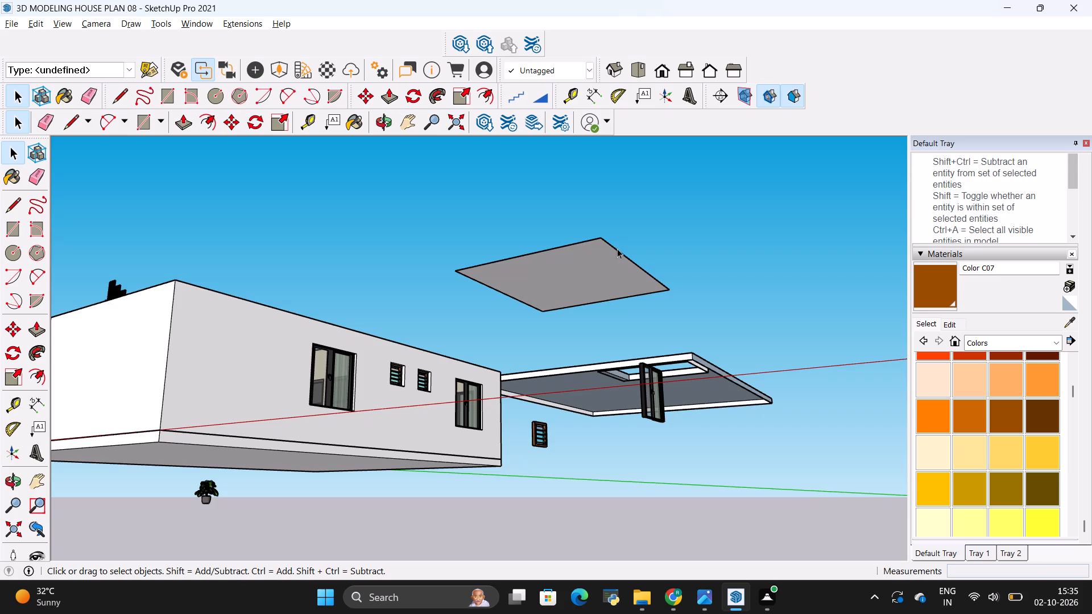
{"action": "scroll", "coordinate": [617, 248], "scroll_direction": "down", "scroll_amount": 2}
{"action": "scroll", "coordinate": [601, 224], "scroll_direction": "up", "scroll_amount": 4}
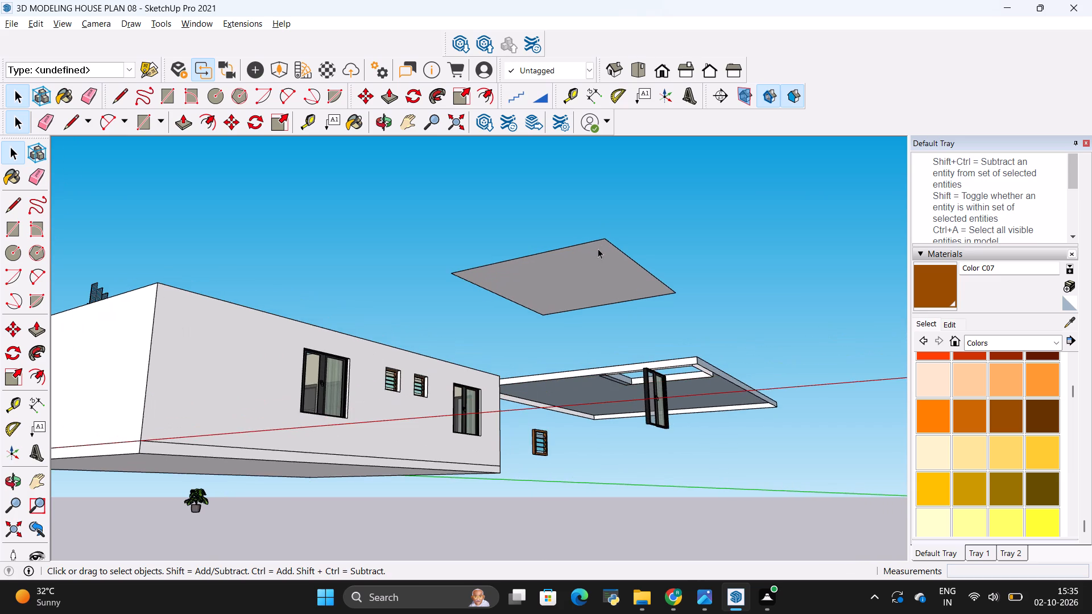
{"action": "middle_click_drag", "start_coordinate": [598, 248], "coordinate": [589, 234]}
{"action": "scroll", "coordinate": [562, 233], "scroll_direction": "up", "scroll_amount": 2}
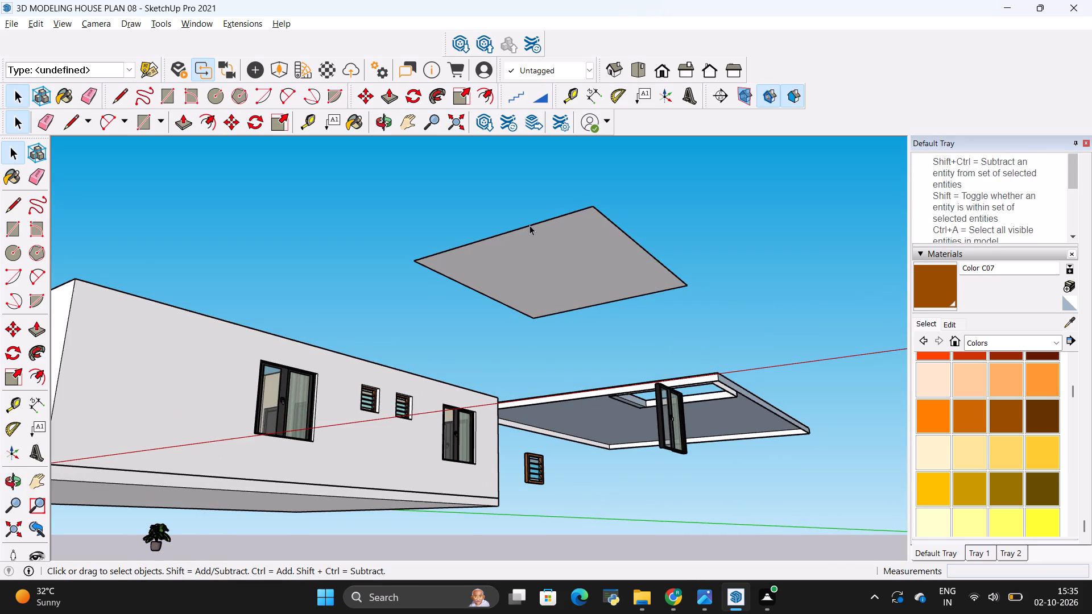
{"action": "scroll", "coordinate": [547, 222], "scroll_direction": "up", "scroll_amount": 4}
{"action": "scroll", "coordinate": [593, 211], "scroll_direction": "up", "scroll_amount": 3}
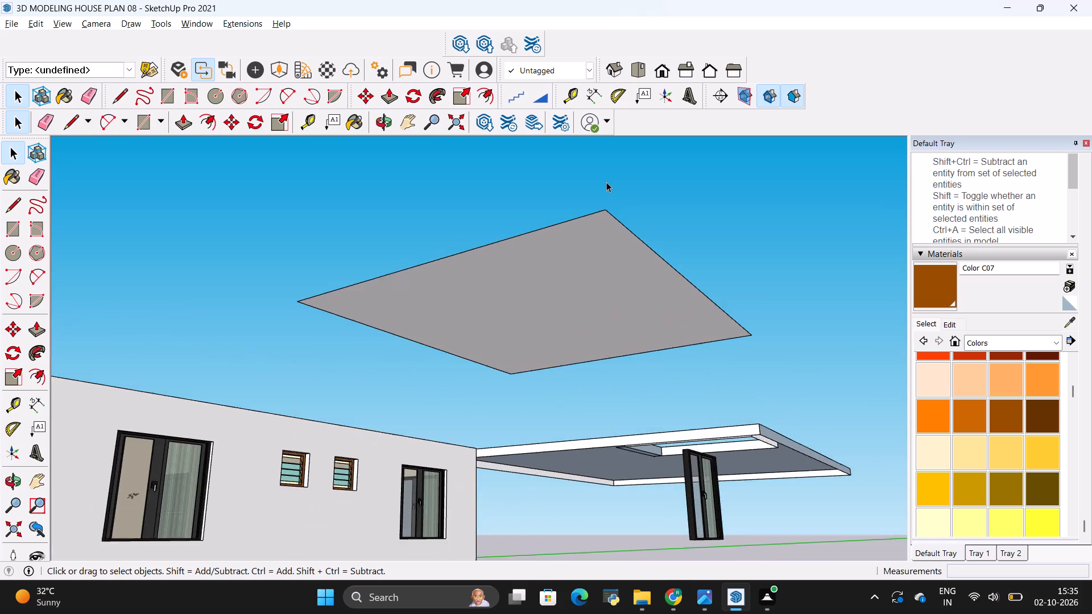
{"action": "scroll", "coordinate": [606, 182], "scroll_direction": "up", "scroll_amount": 2}
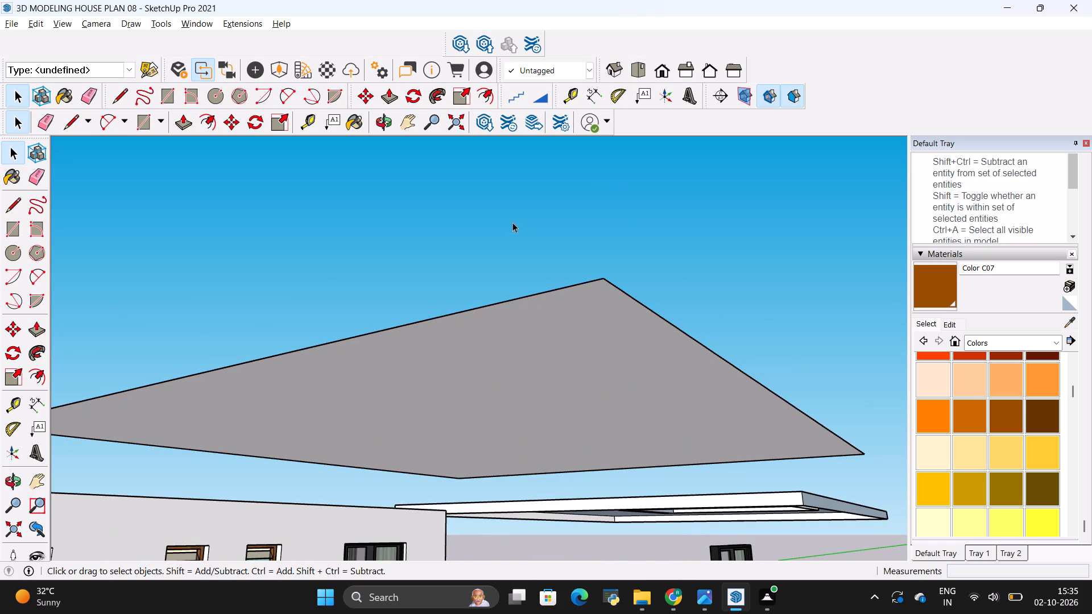
{"action": "scroll", "coordinate": [553, 235], "scroll_direction": "up", "scroll_amount": 2}
{"action": "scroll", "coordinate": [548, 239], "scroll_direction": "down", "scroll_amount": 3}
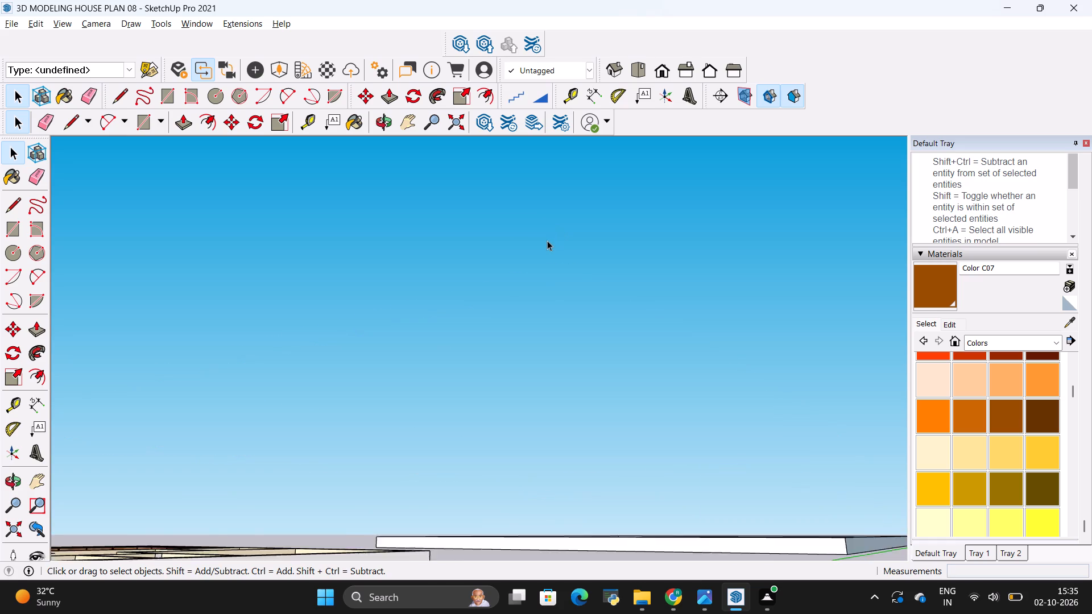
{"action": "middle_click_drag", "start_coordinate": [551, 292], "coordinate": [588, 231]}
{"action": "key", "text": "space"}
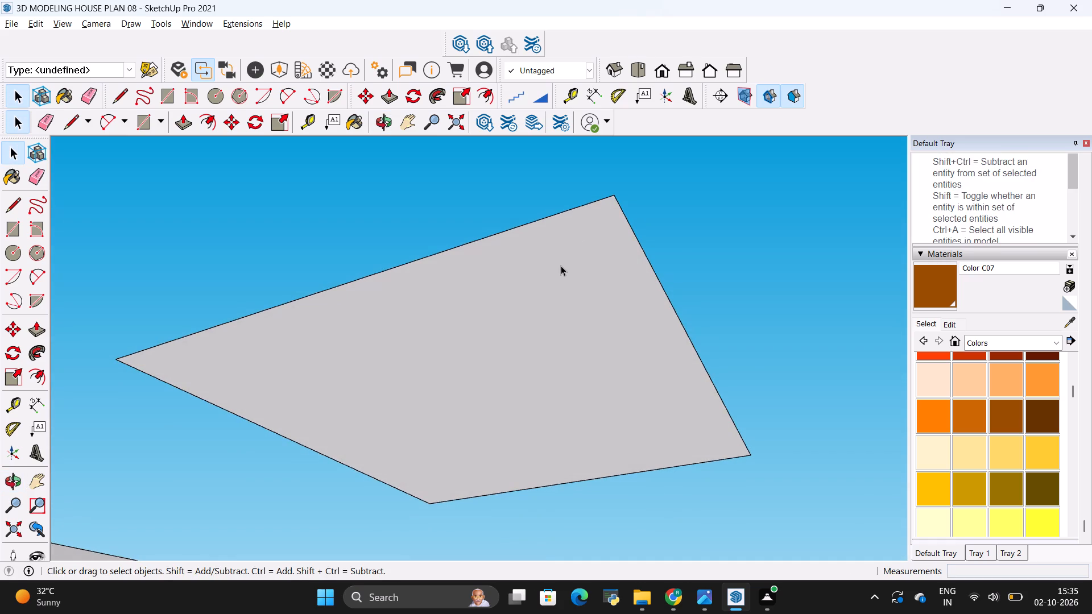
Open the bedroom ceiling group and offset the panel's outline 1'6" inward on its underside.
{"action": "double_click", "coordinate": [560, 266]}
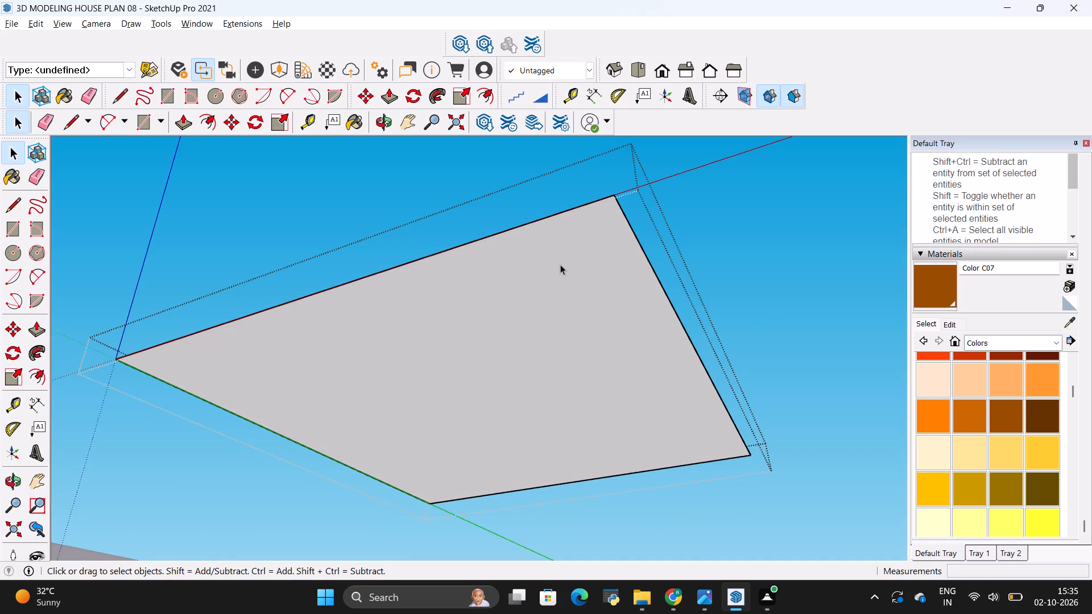
{"action": "left_click", "coordinate": [481, 97]}
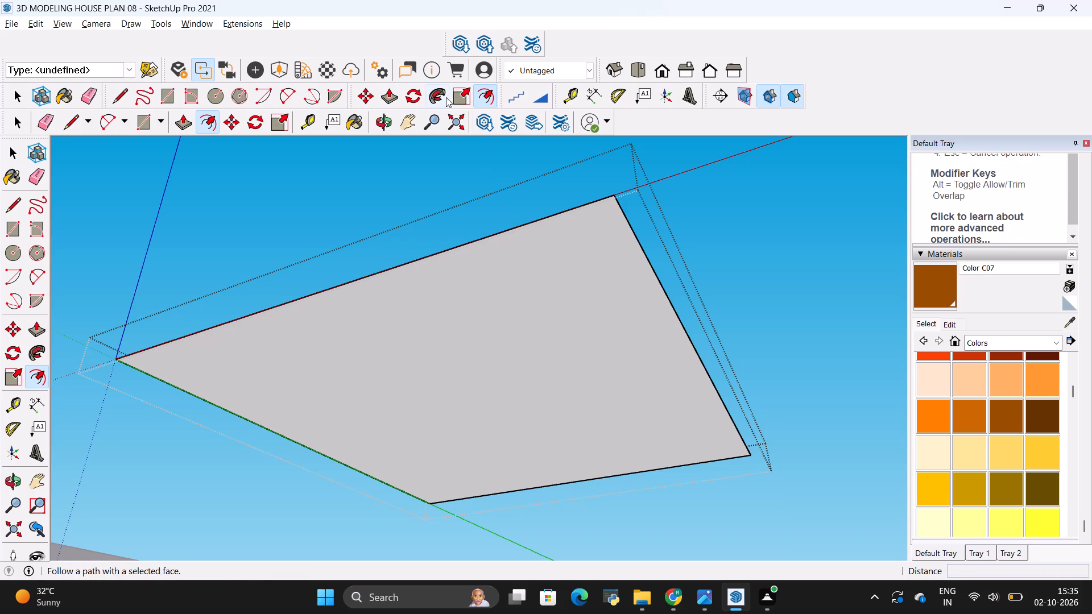
{"action": "left_click", "coordinate": [478, 97]}
{"action": "left_click", "coordinate": [521, 247]}
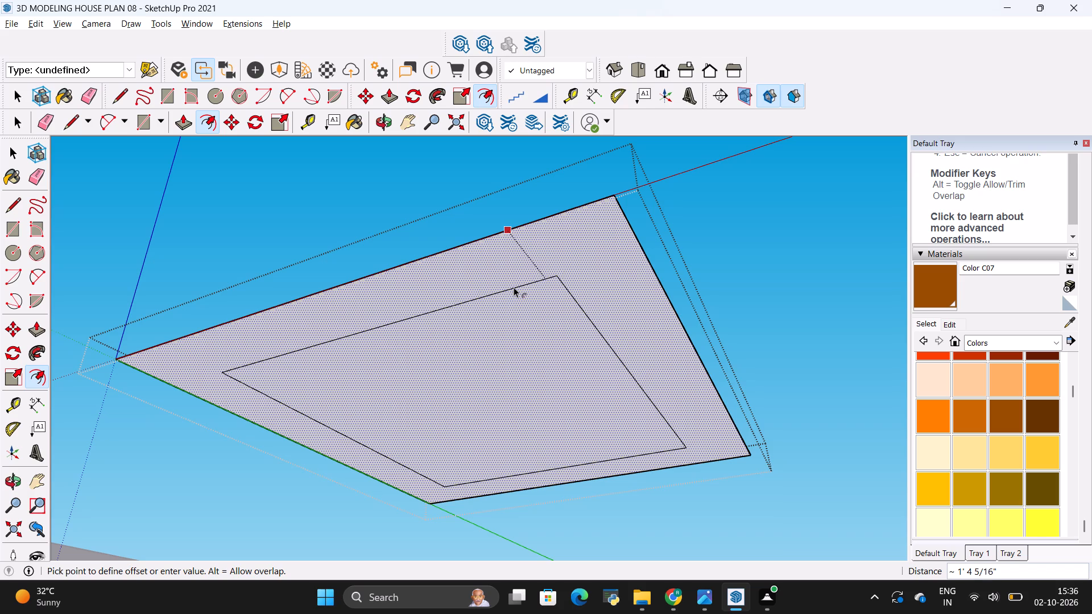
{"action": "key", "text": "BackSpace"}
{"action": "key", "text": "BackSpace"}
{"action": "type", "text": "1'6"}
{"action": "key", "text": "shift+quotedbl"}
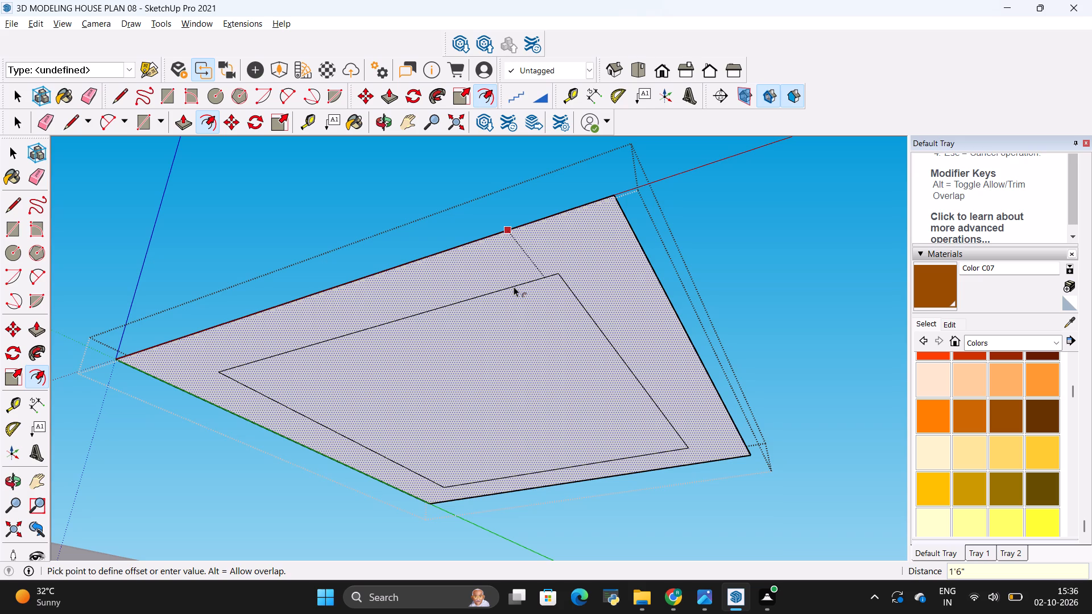
{"action": "key", "text": "Return"}
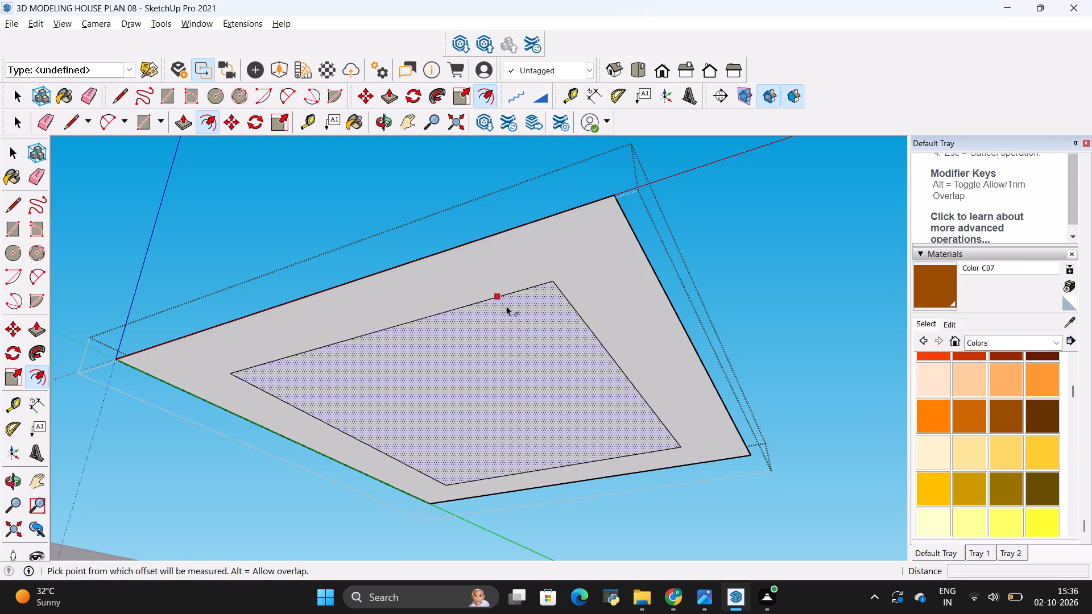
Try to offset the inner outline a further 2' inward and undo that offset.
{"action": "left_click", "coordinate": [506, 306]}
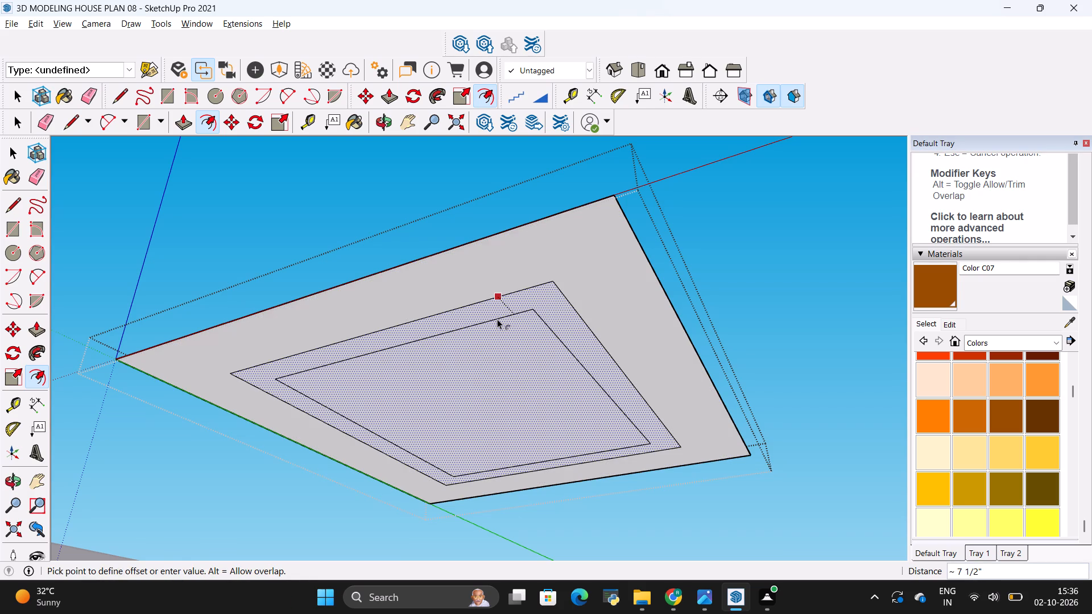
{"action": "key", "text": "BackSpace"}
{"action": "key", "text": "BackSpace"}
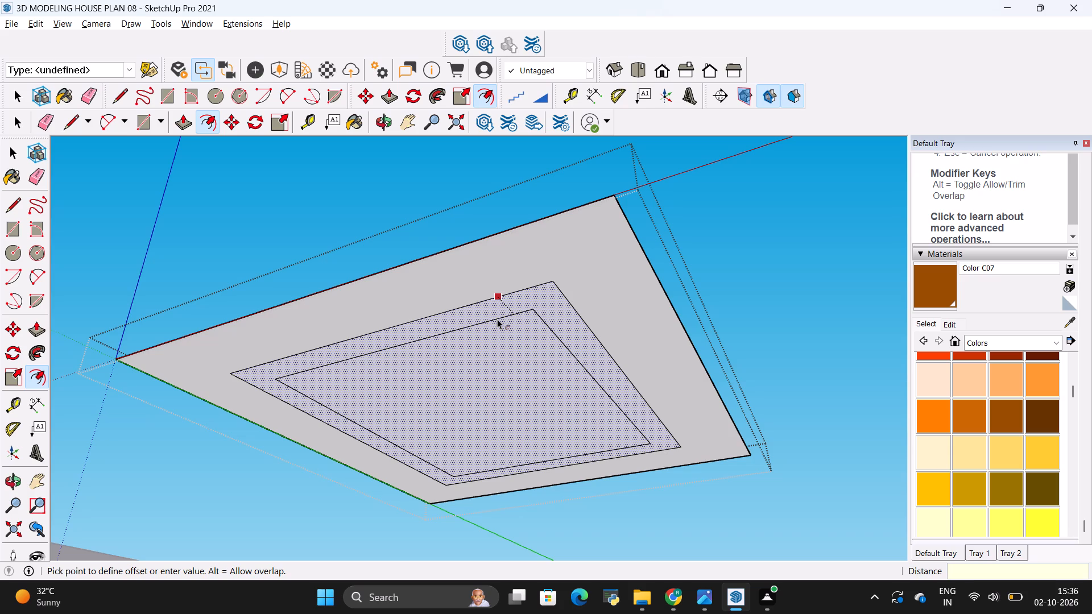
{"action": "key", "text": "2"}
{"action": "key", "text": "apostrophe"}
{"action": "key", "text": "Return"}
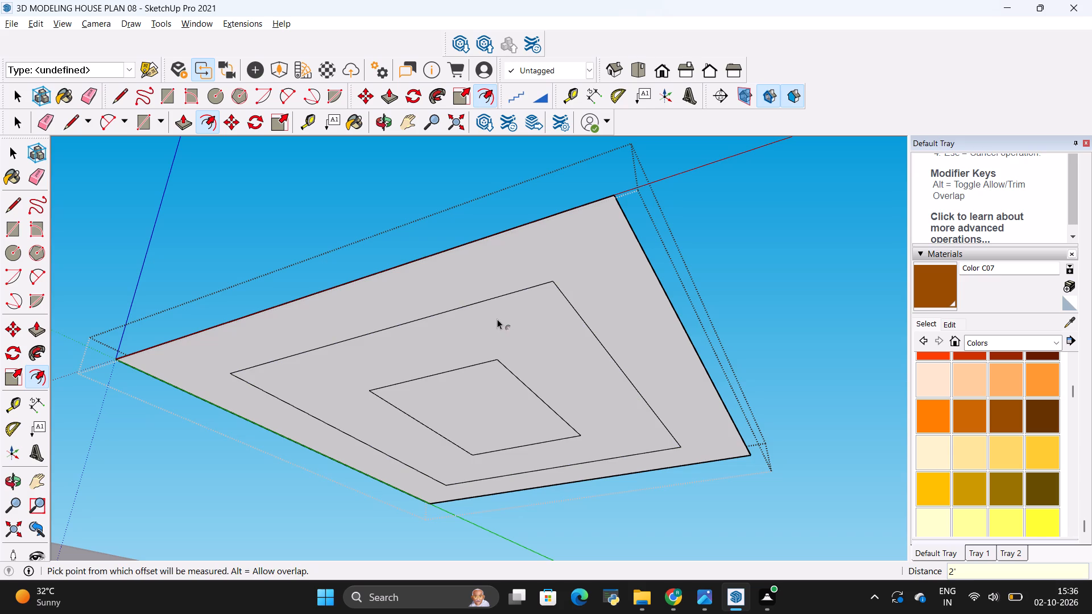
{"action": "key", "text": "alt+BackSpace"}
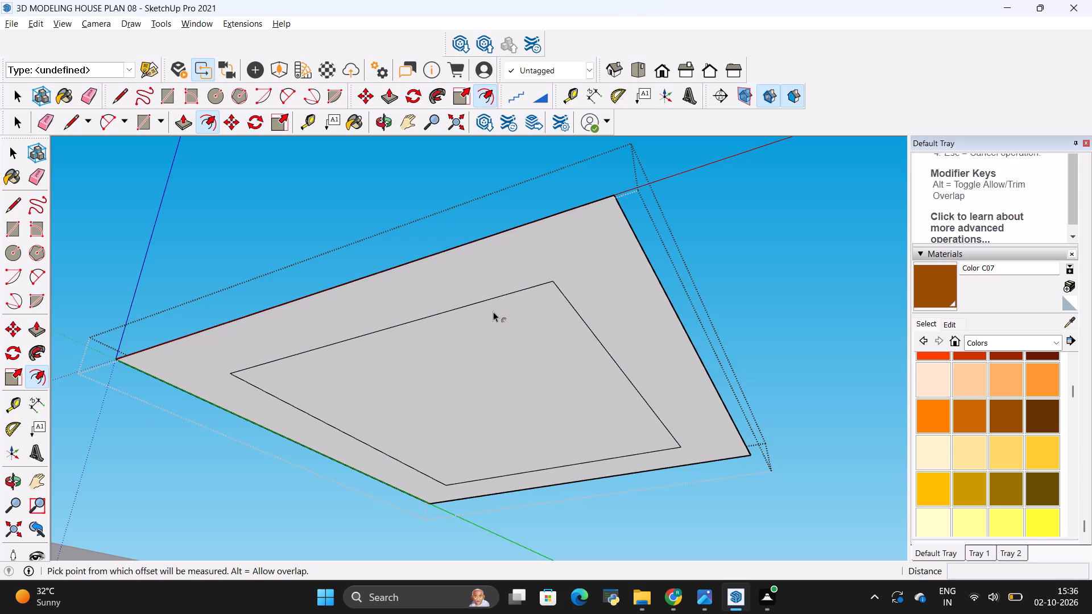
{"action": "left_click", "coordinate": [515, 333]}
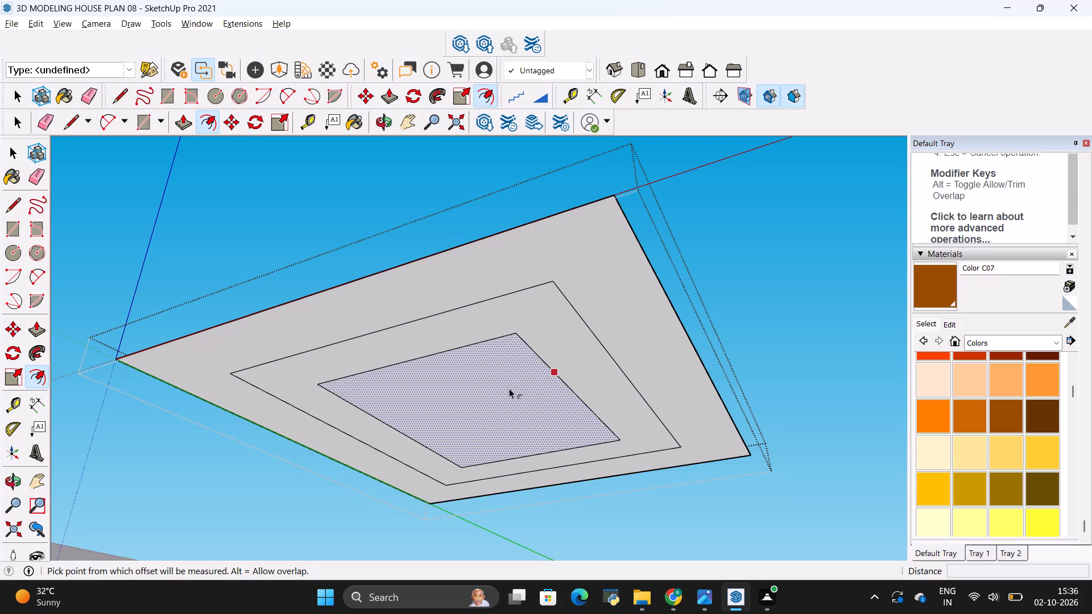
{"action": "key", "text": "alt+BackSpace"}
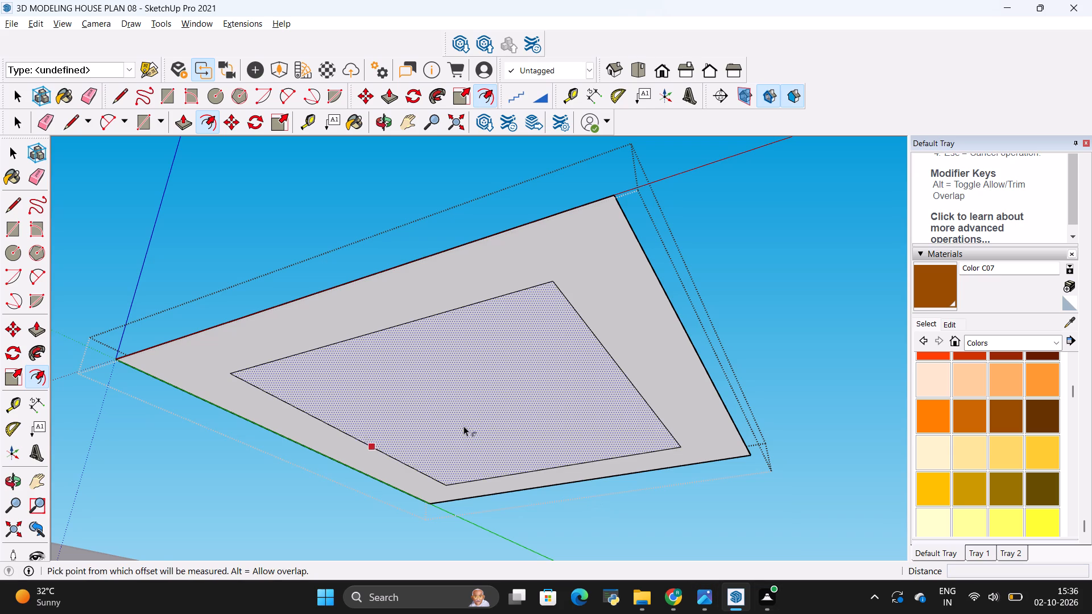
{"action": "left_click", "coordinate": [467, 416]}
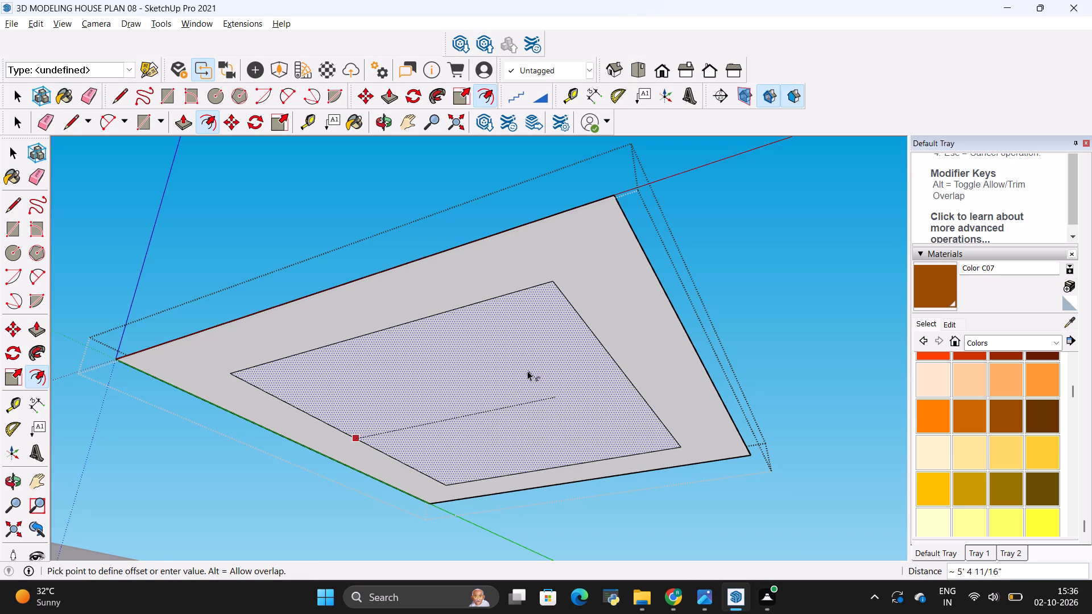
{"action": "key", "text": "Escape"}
Offset three more nested outlines inside the inner outline, successively about 6", 1' 3" and 5" inward.
{"action": "left_click", "coordinate": [415, 385]}
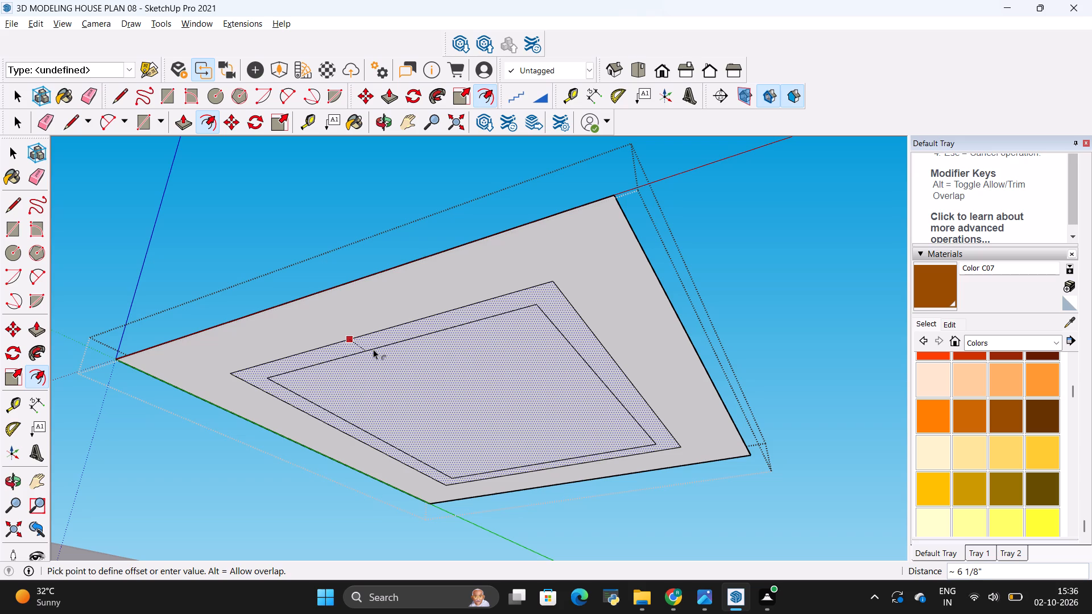
{"action": "left_click", "coordinate": [373, 349]}
{"action": "middle_click_drag", "start_coordinate": [424, 377], "coordinate": [435, 291]}
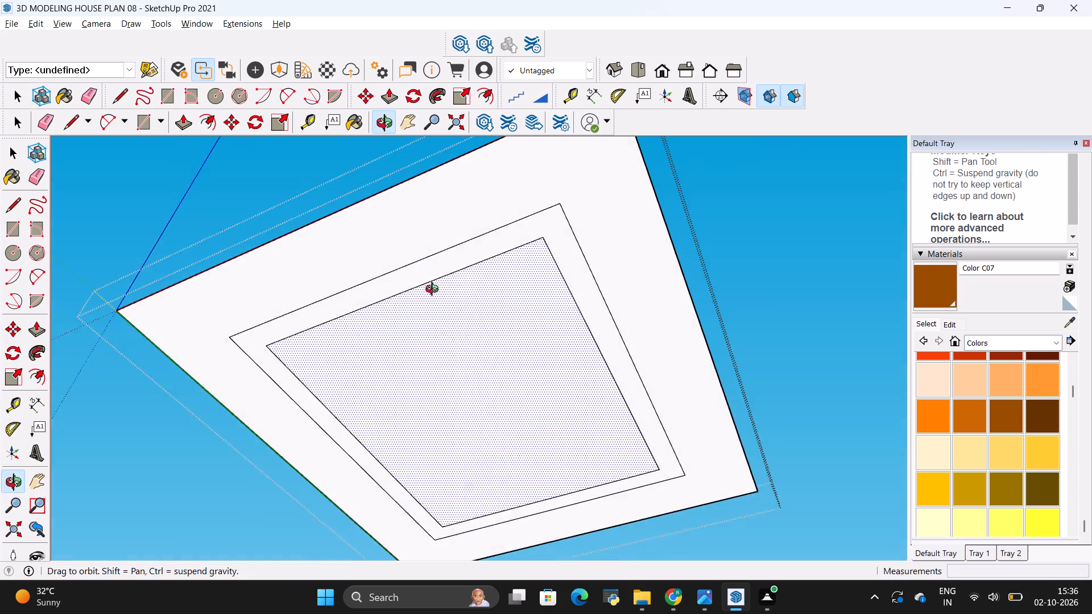
{"action": "middle_click_drag", "start_coordinate": [435, 291], "coordinate": [475, 326]}
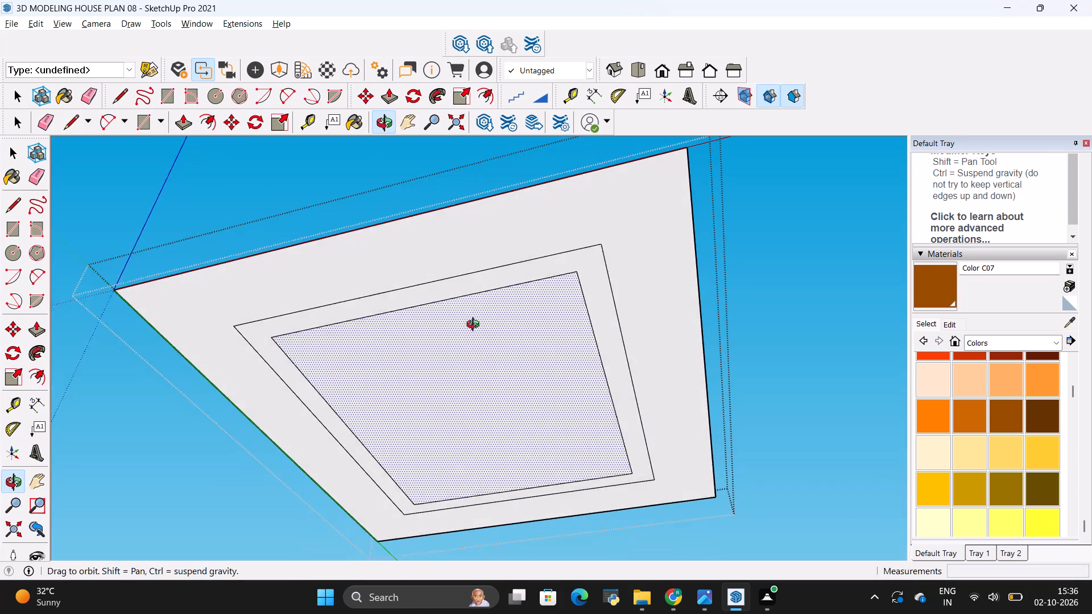
{"action": "middle_click_drag", "start_coordinate": [475, 326], "coordinate": [476, 325]}
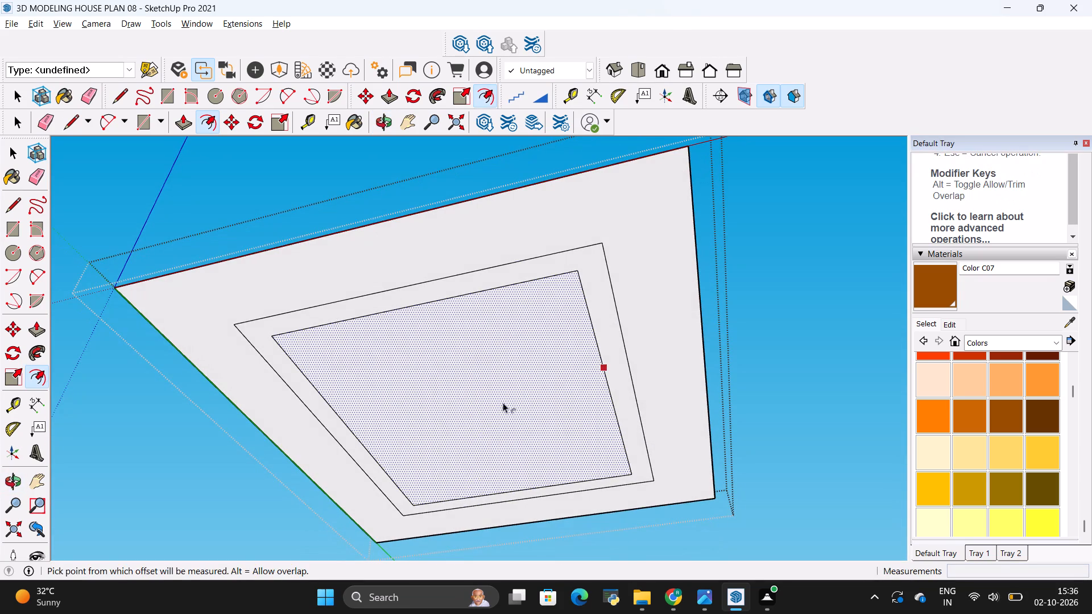
{"action": "left_click", "coordinate": [442, 391]}
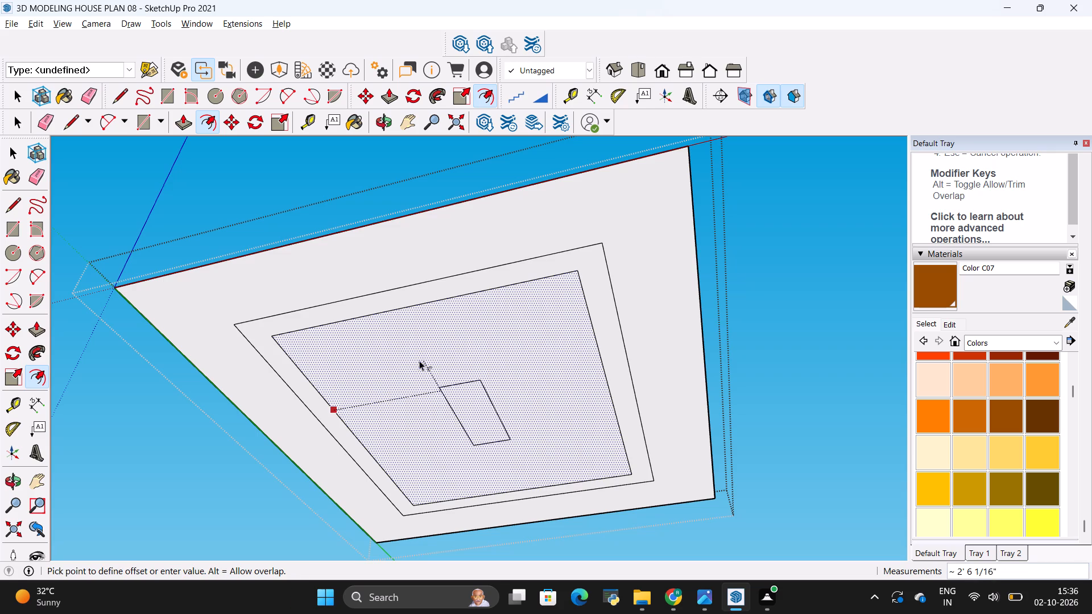
{"action": "left_click", "coordinate": [338, 336]}
{"action": "left_click", "coordinate": [425, 389]}
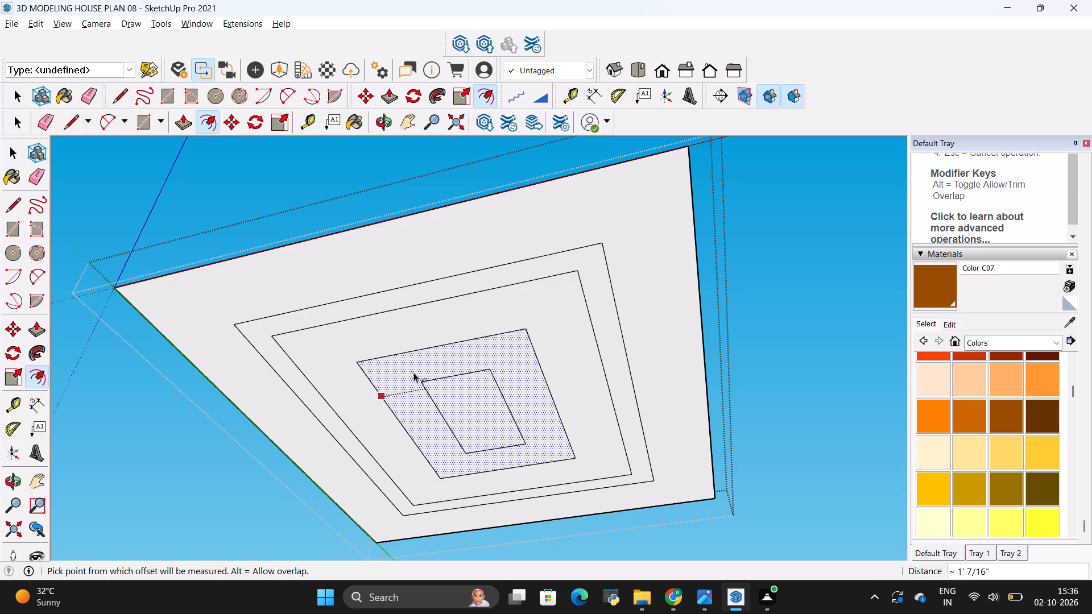
{"action": "key", "text": "alt+BackSpace"}
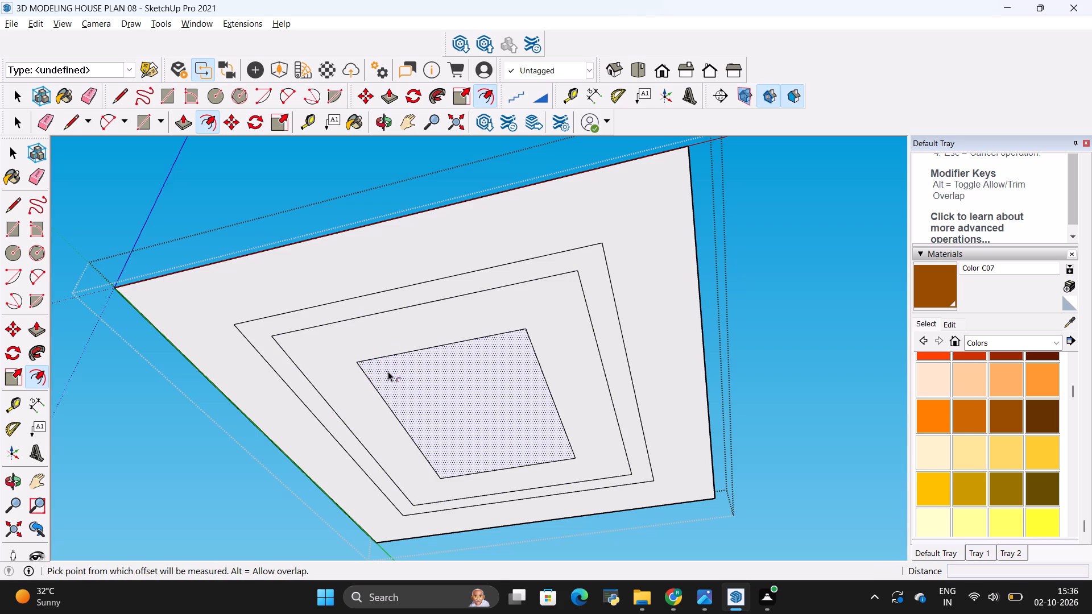
{"action": "left_click", "coordinate": [455, 387]}
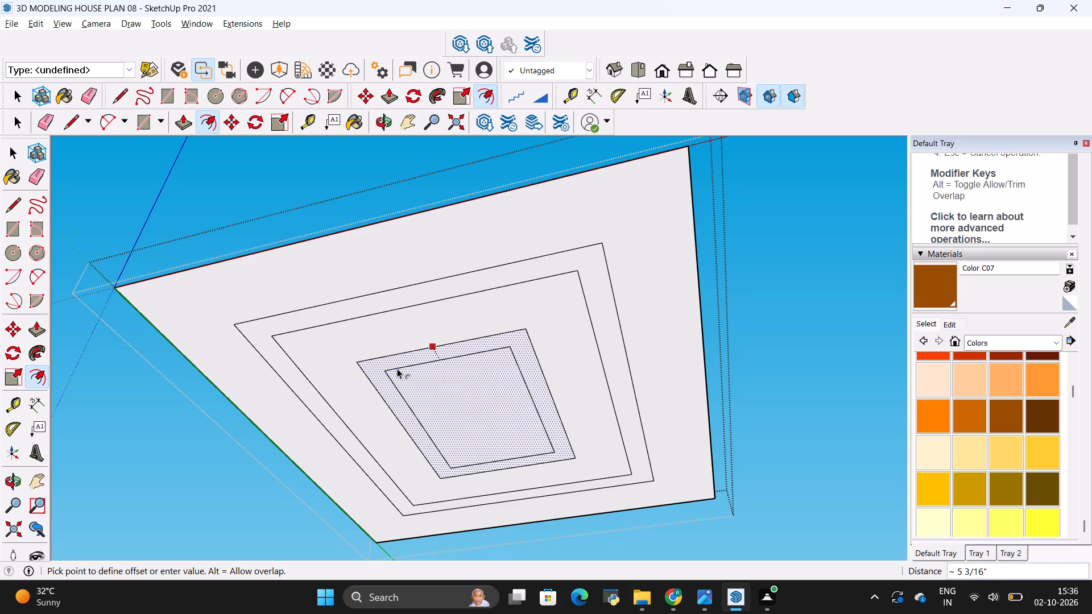
{"action": "left_click", "coordinate": [399, 369]}
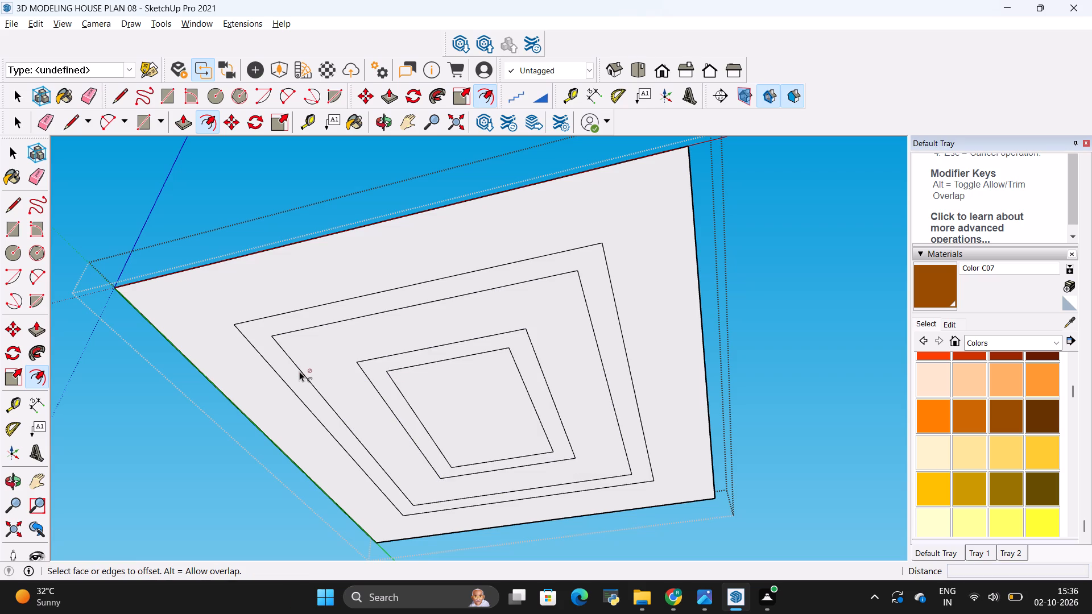
Push/Pull the outer border band of the ceiling panel 6" downward.
{"action": "scroll", "coordinate": [299, 370], "scroll_direction": "down", "scroll_amount": 1}
{"action": "scroll", "coordinate": [405, 360], "scroll_direction": "down", "scroll_amount": 1}
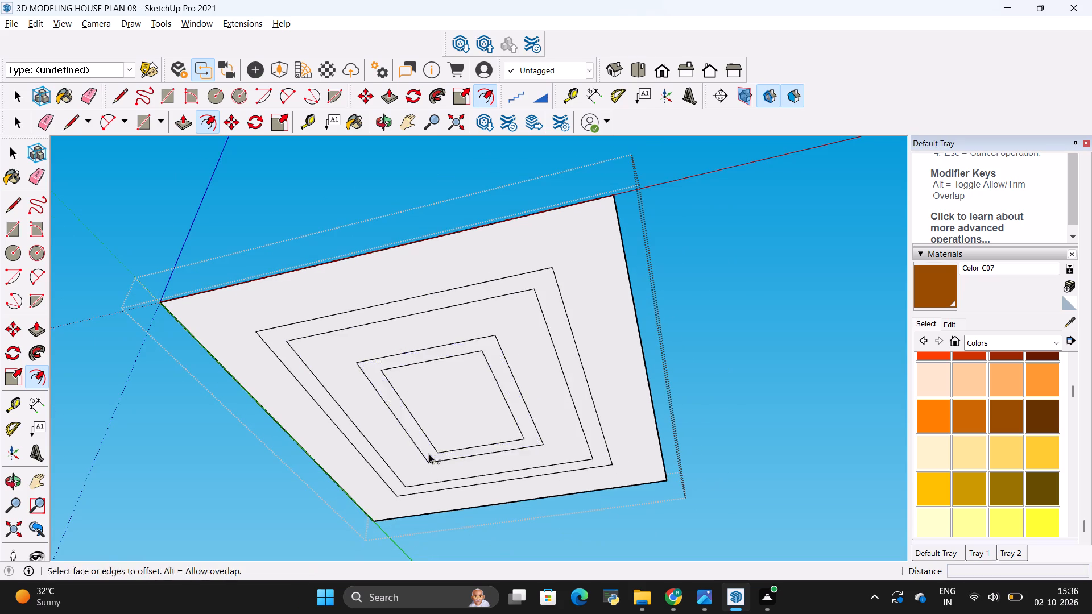
{"action": "scroll", "coordinate": [441, 470], "scroll_direction": "up", "scroll_amount": 3}
{"action": "middle_click_drag", "start_coordinate": [448, 449], "coordinate": [448, 435]}
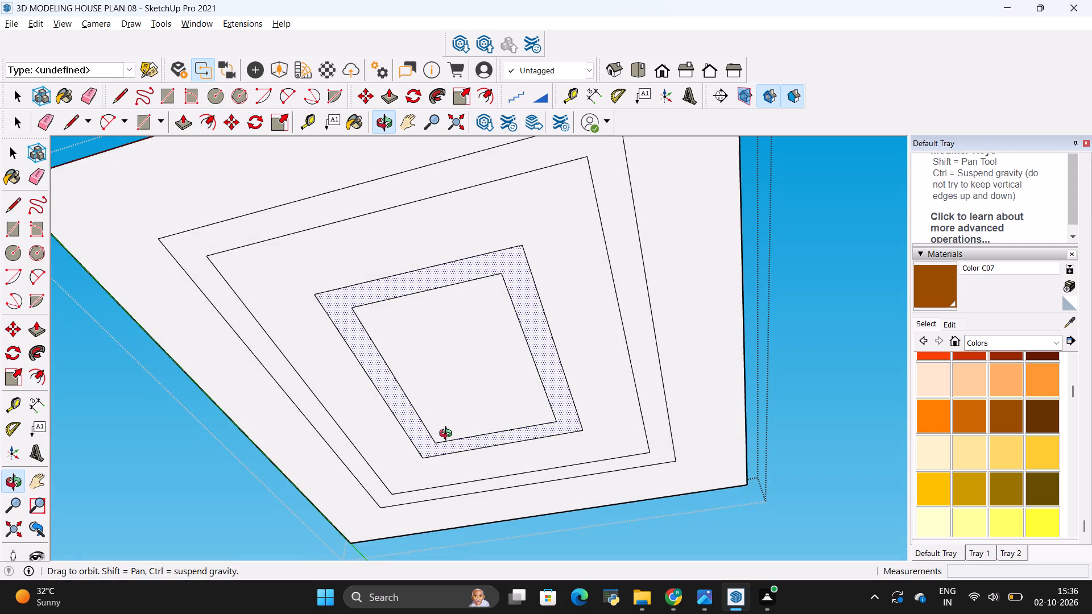
{"action": "middle_click_drag", "start_coordinate": [448, 435], "coordinate": [448, 434]}
{"action": "scroll", "coordinate": [448, 434], "scroll_direction": "down", "scroll_amount": 4}
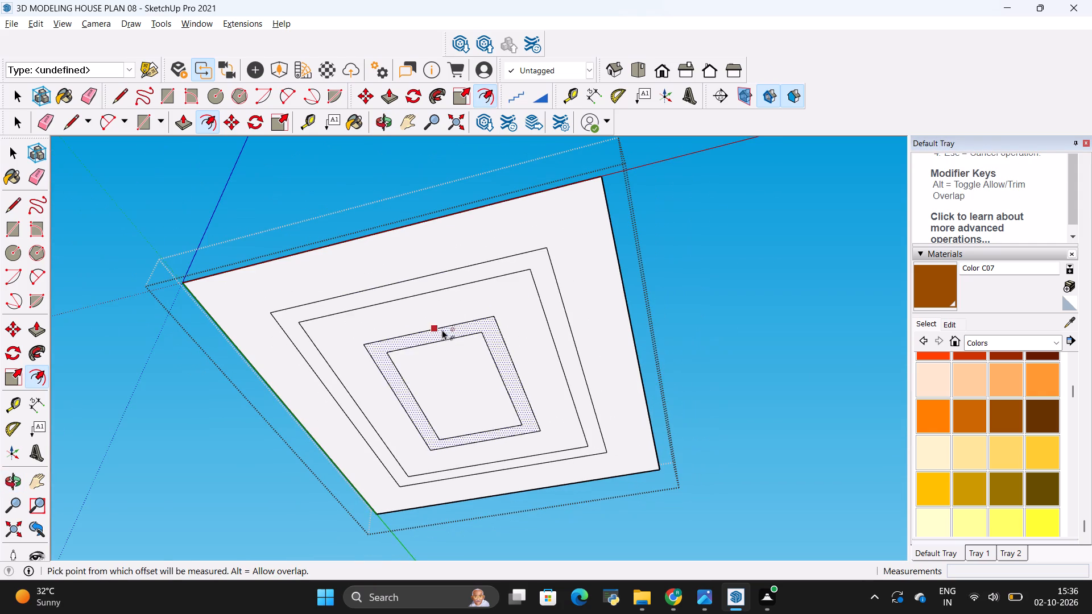
{"action": "scroll", "coordinate": [444, 326], "scroll_direction": "up", "scroll_amount": 2}
{"action": "scroll", "coordinate": [483, 401], "scroll_direction": "up", "scroll_amount": 2}
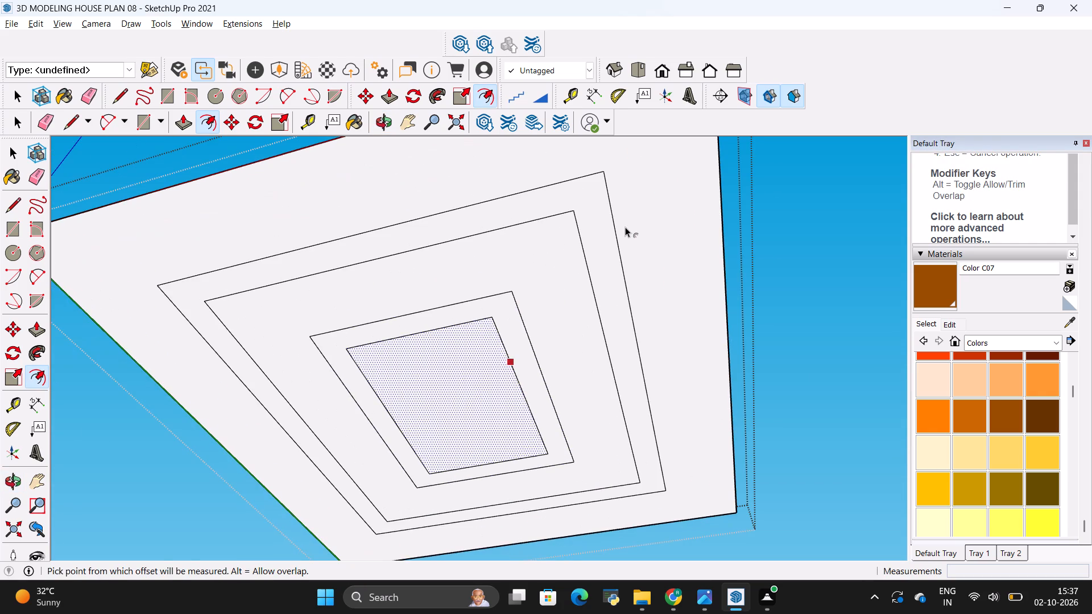
{"action": "key", "text": "p"}
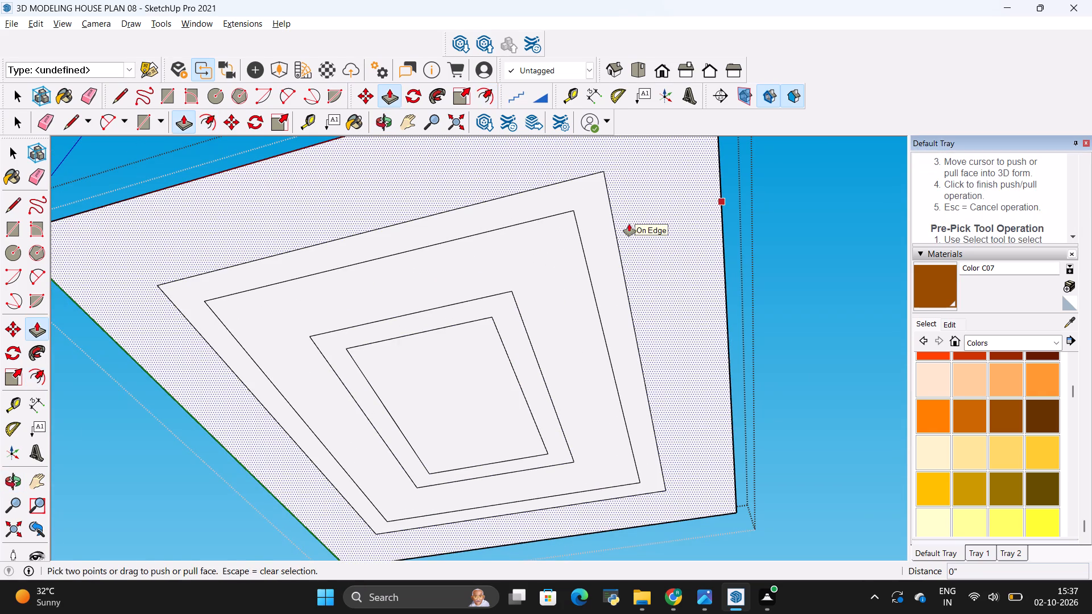
{"action": "left_click", "coordinate": [629, 224]}
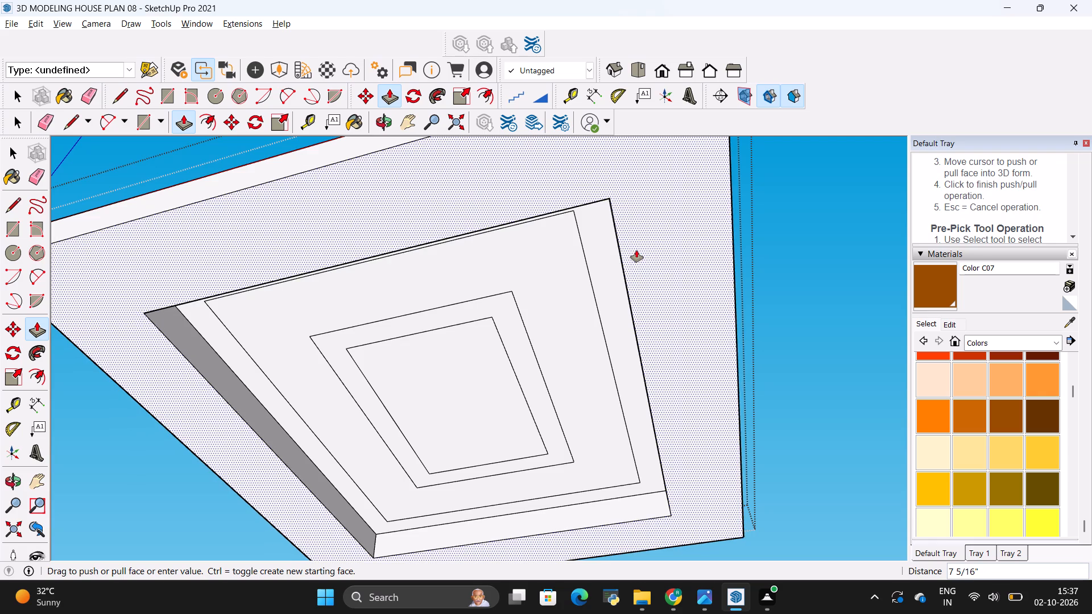
{"action": "middle_click_drag", "start_coordinate": [636, 250], "coordinate": [642, 276]}
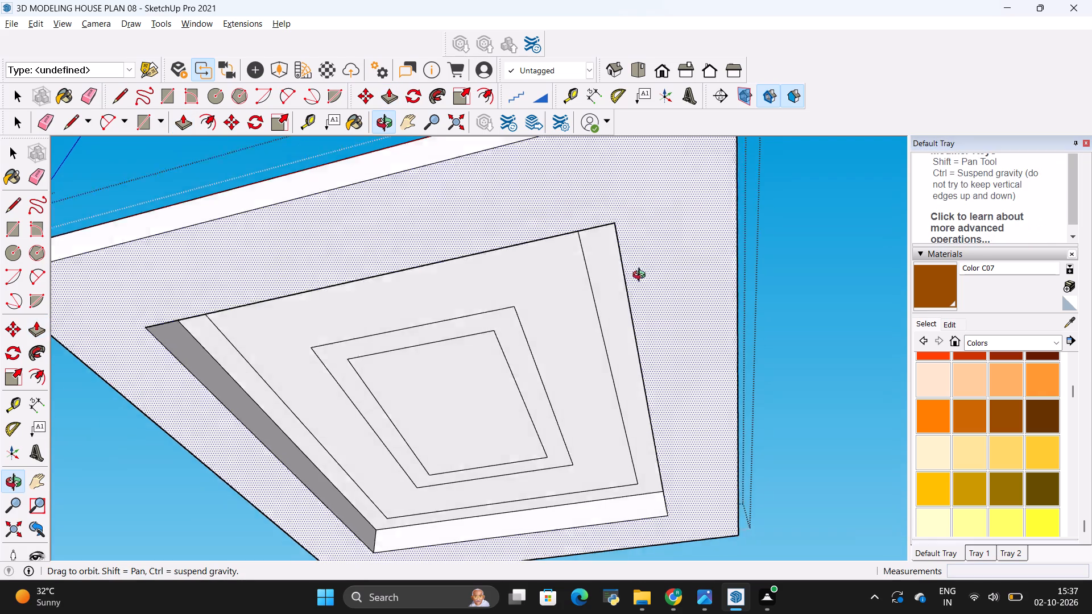
{"action": "middle_click_drag", "start_coordinate": [642, 276], "coordinate": [646, 294]}
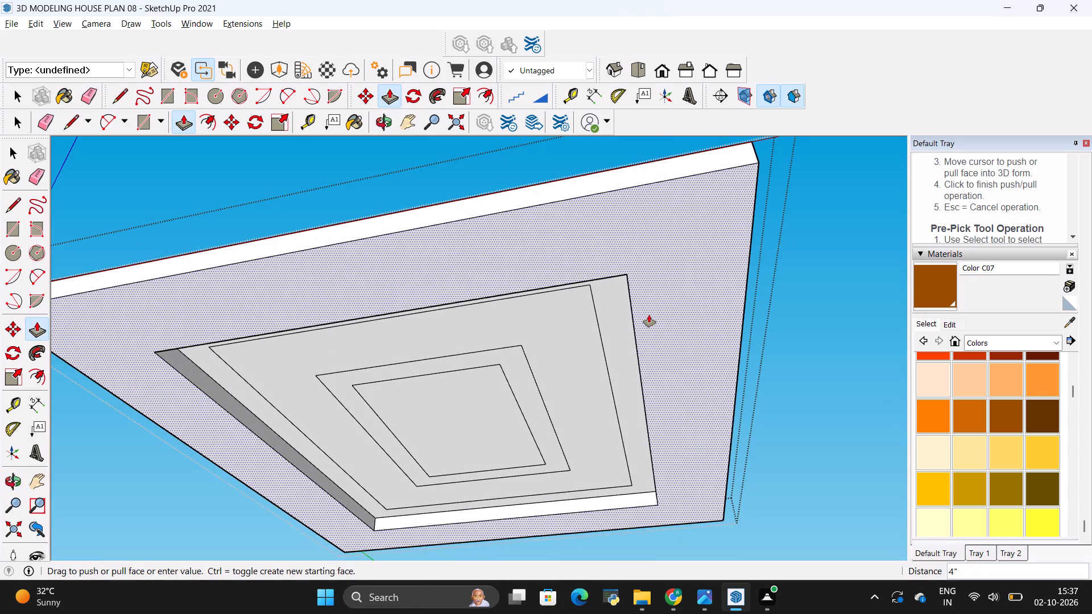
{"action": "key", "text": "BackSpace"}
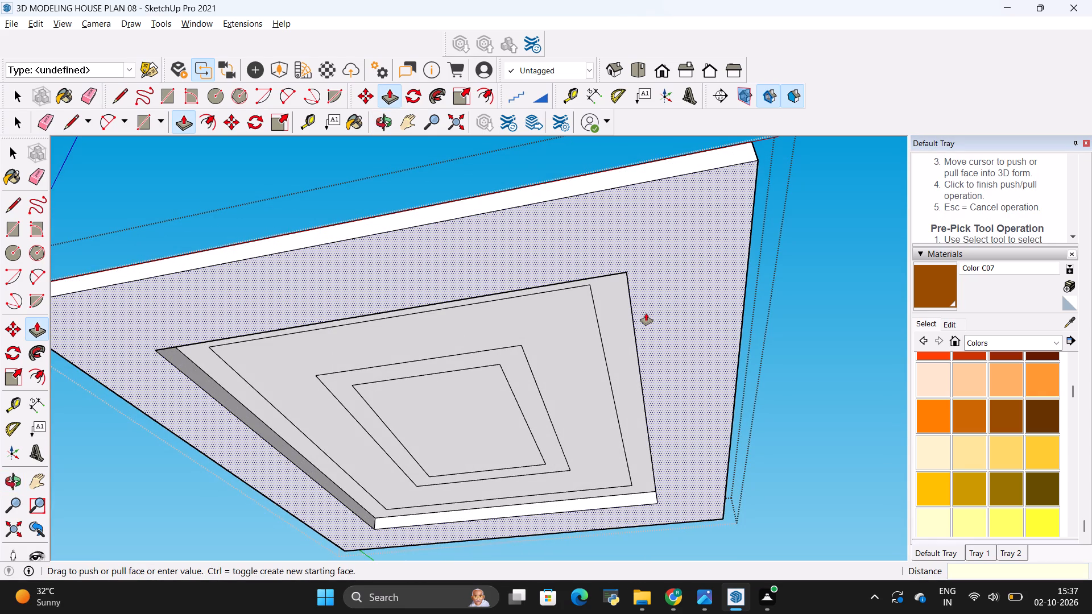
{"action": "key", "text": "BackSpace"}
{"action": "key", "text": "6"}
{"action": "key", "text": "shift+quotedbl"}
{"action": "key", "text": "Return"}
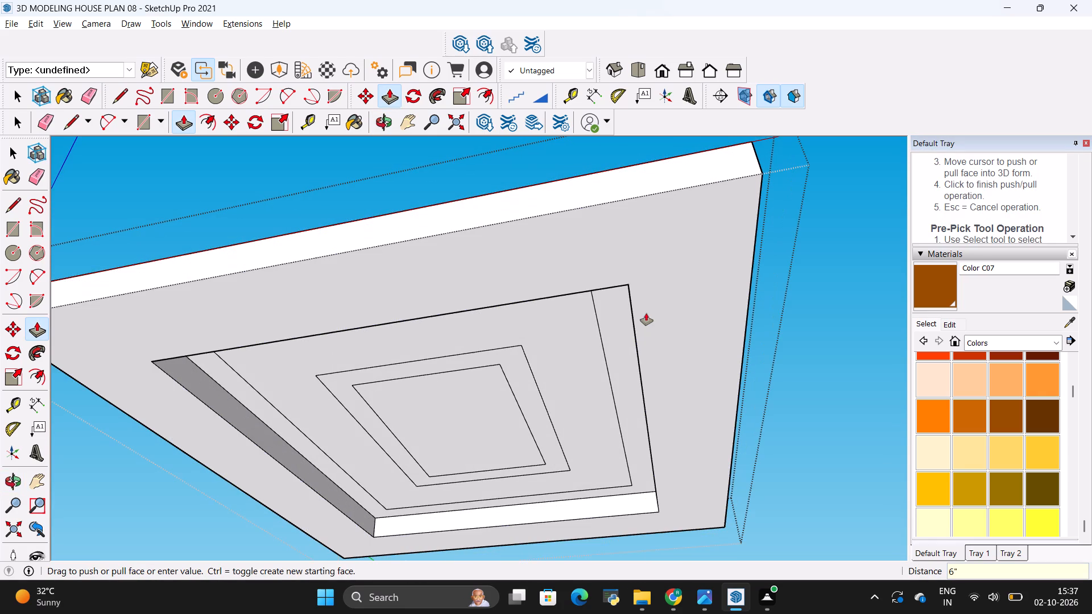
Push/Pull the band between the second and third nested outlines and the innermost rectangle by the same 6".
{"action": "double_click", "coordinate": [595, 357]}
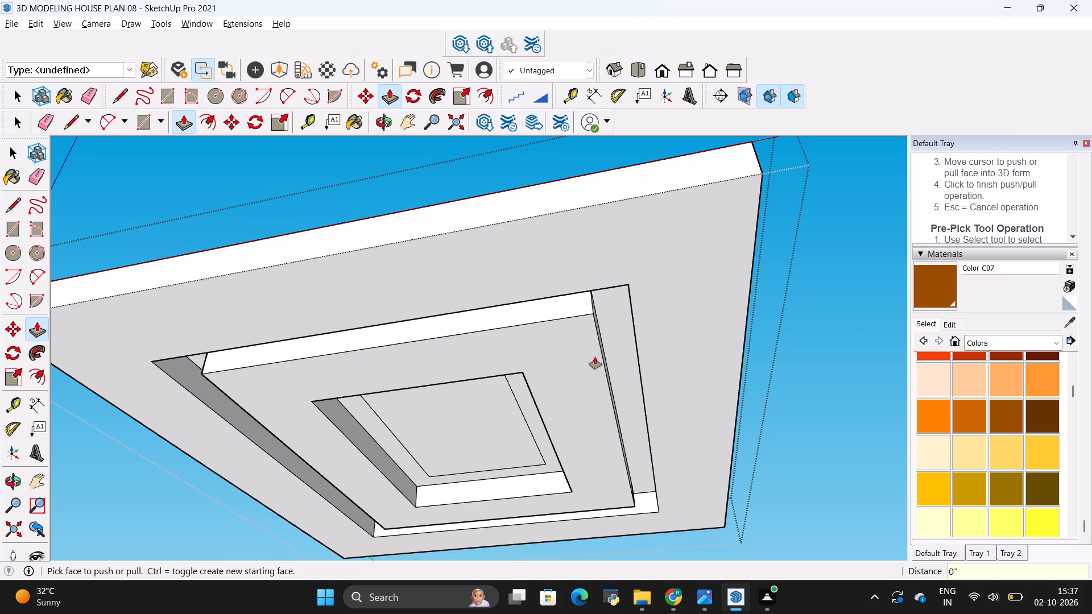
{"action": "double_click", "coordinate": [504, 447]}
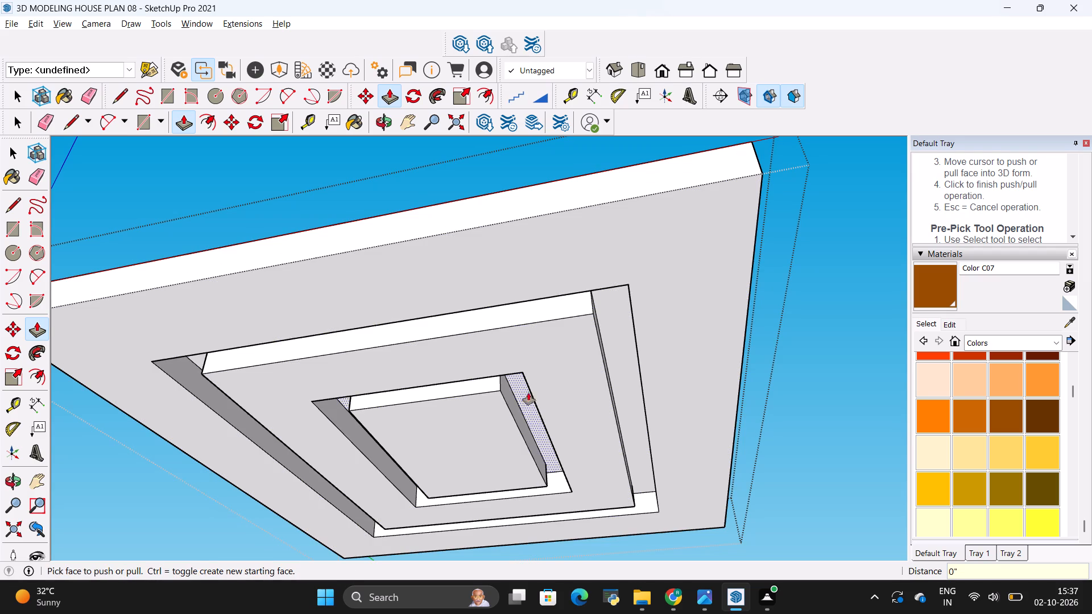
{"action": "scroll", "coordinate": [528, 350], "scroll_direction": "down", "scroll_amount": 2}
{"action": "scroll", "coordinate": [530, 528], "scroll_direction": "up", "scroll_amount": 4}
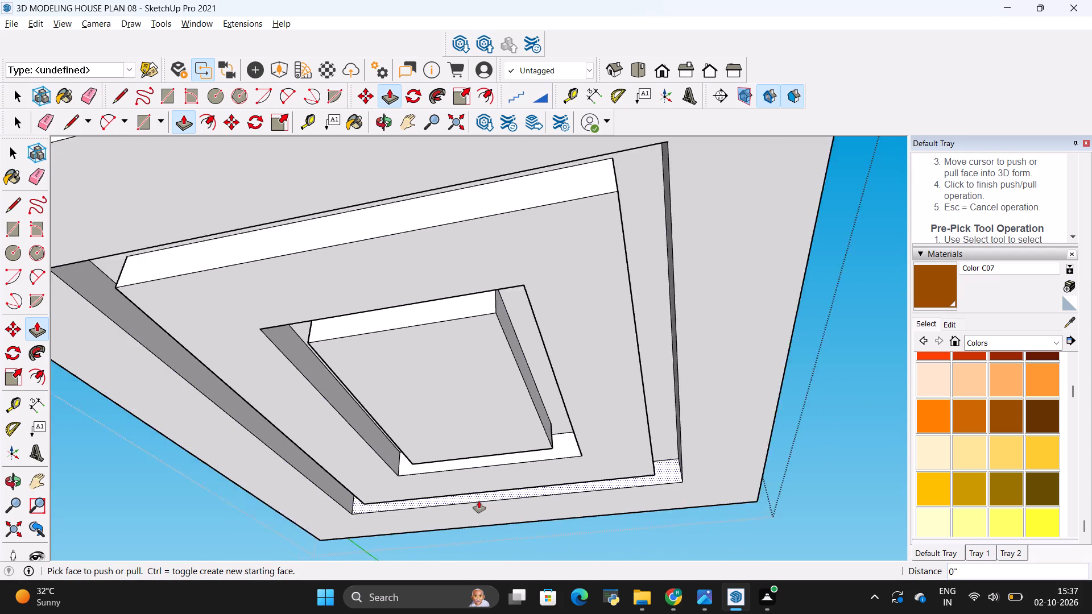
{"action": "scroll", "coordinate": [479, 501], "scroll_direction": "up", "scroll_amount": 1}
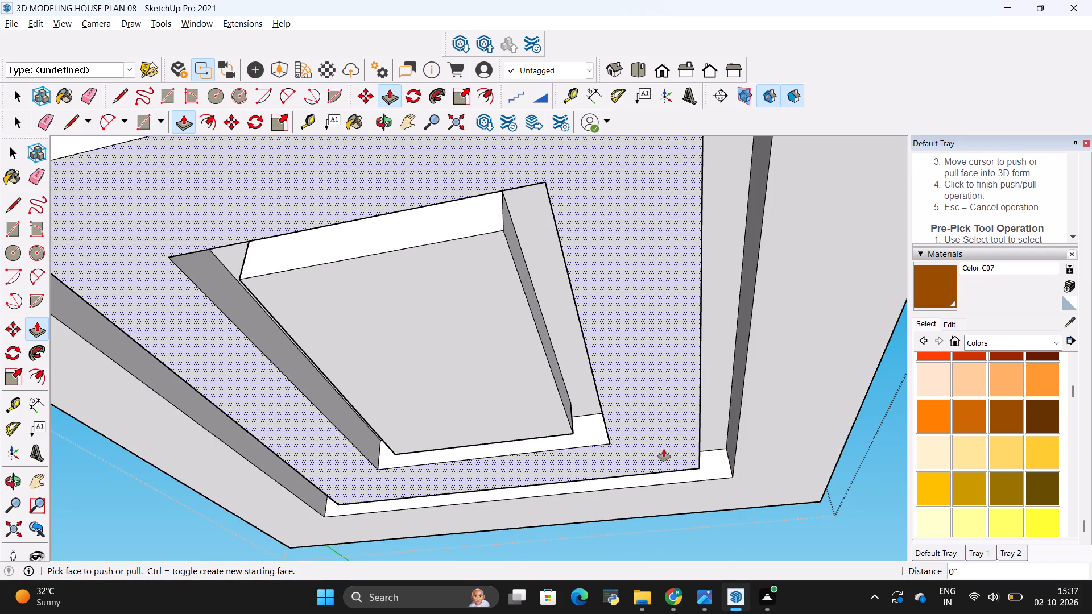
Push/Pull the ceiling's outer border band, the middle raised band and the innermost rectangle back by 3" to make the steps shallower.
{"action": "left_click", "coordinate": [752, 445]}
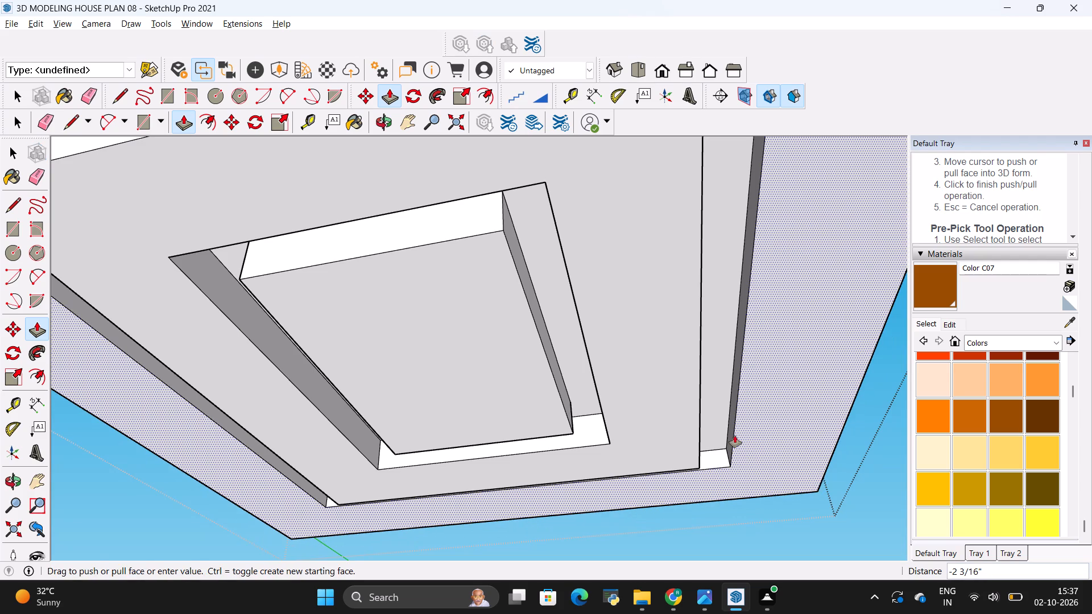
{"action": "key", "text": "BackSpace"}
{"action": "key", "text": "BackSpace"}
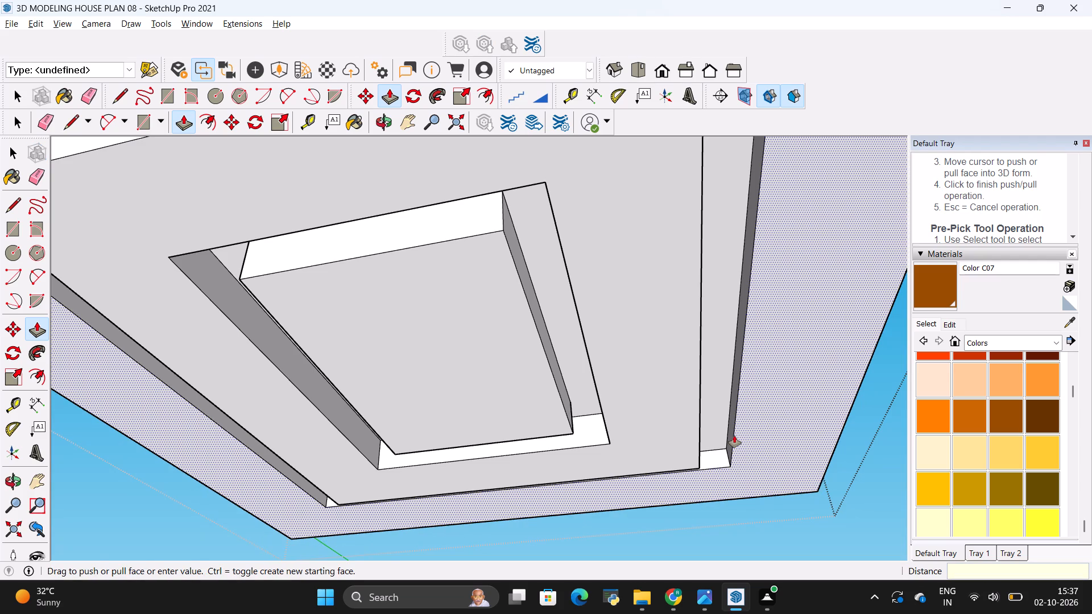
{"action": "type", "text": "3\""}
{"action": "key", "text": "Return"}
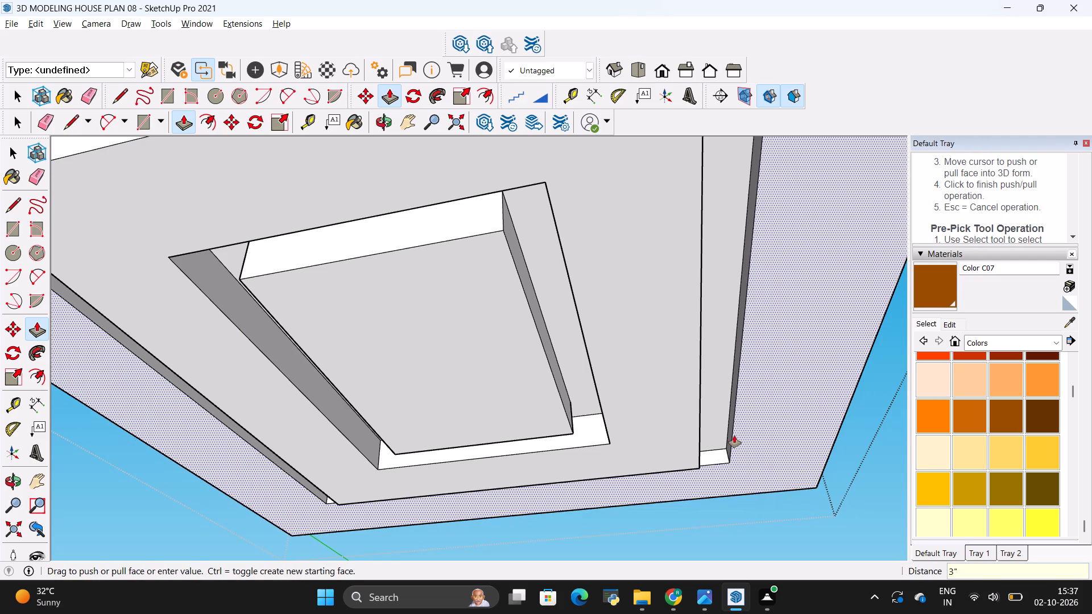
{"action": "double_click", "coordinate": [665, 445]}
{"action": "double_click", "coordinate": [522, 430]}
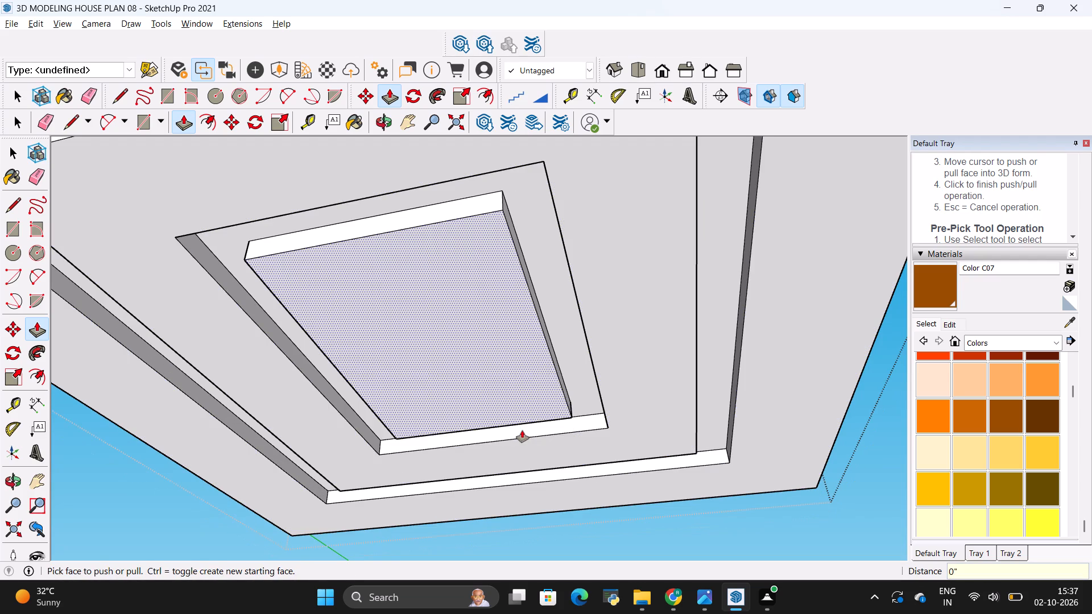
Push/Pull one outer side face of the middle raised band inward by about 10" to widen the recess beside it.
{"action": "scroll", "coordinate": [394, 300], "scroll_direction": "down", "scroll_amount": 5}
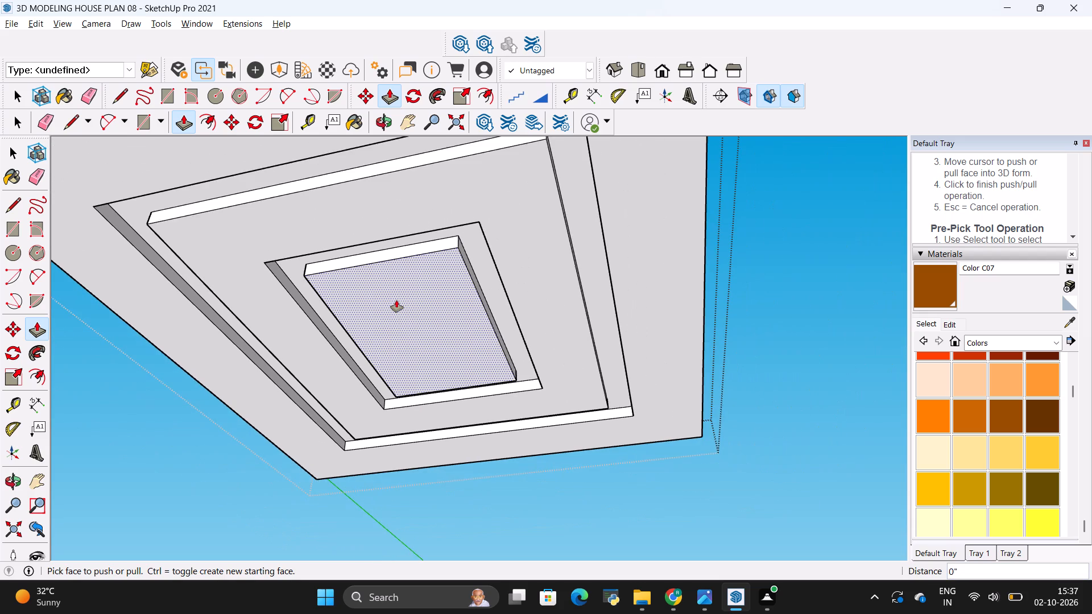
{"action": "scroll", "coordinate": [396, 300], "scroll_direction": "down", "scroll_amount": 1}
{"action": "scroll", "coordinate": [423, 176], "scroll_direction": "up", "scroll_amount": 1}
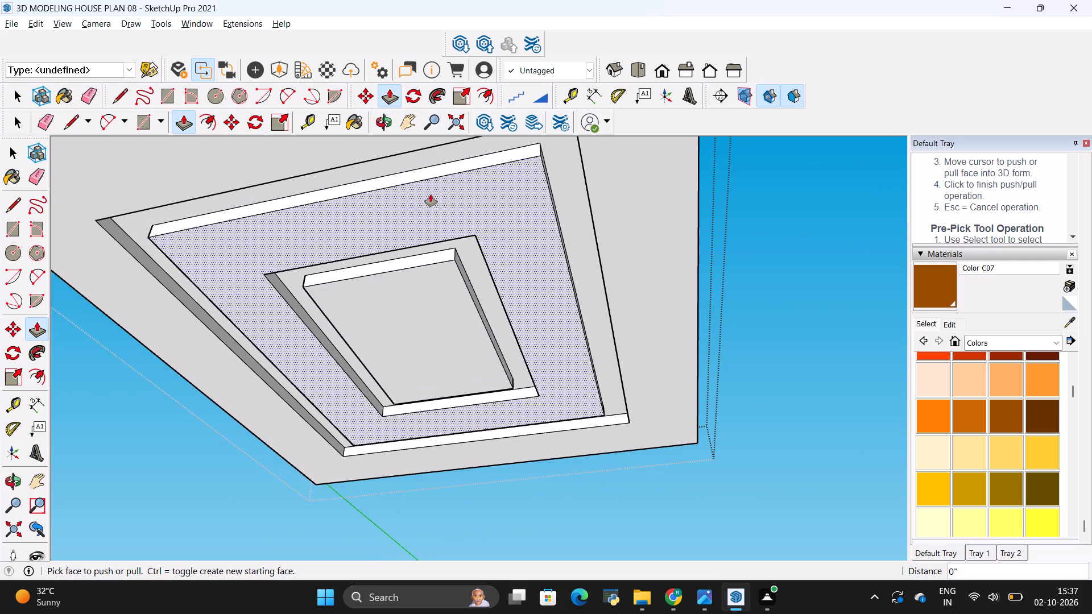
{"action": "scroll", "coordinate": [483, 297], "scroll_direction": "down", "scroll_amount": 1}
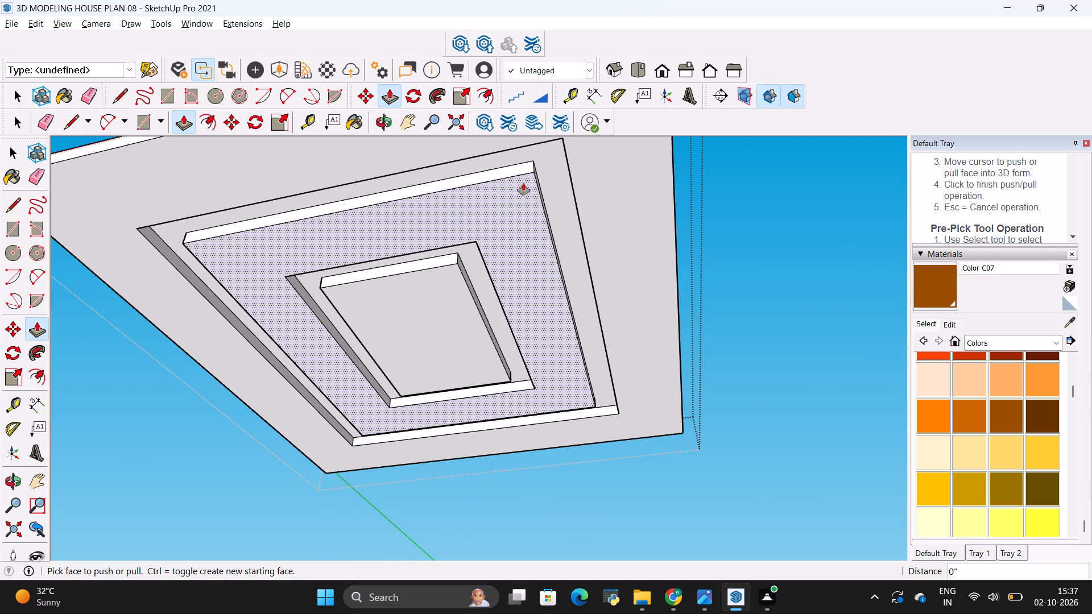
{"action": "scroll", "coordinate": [494, 162], "scroll_direction": "up", "scroll_amount": 4}
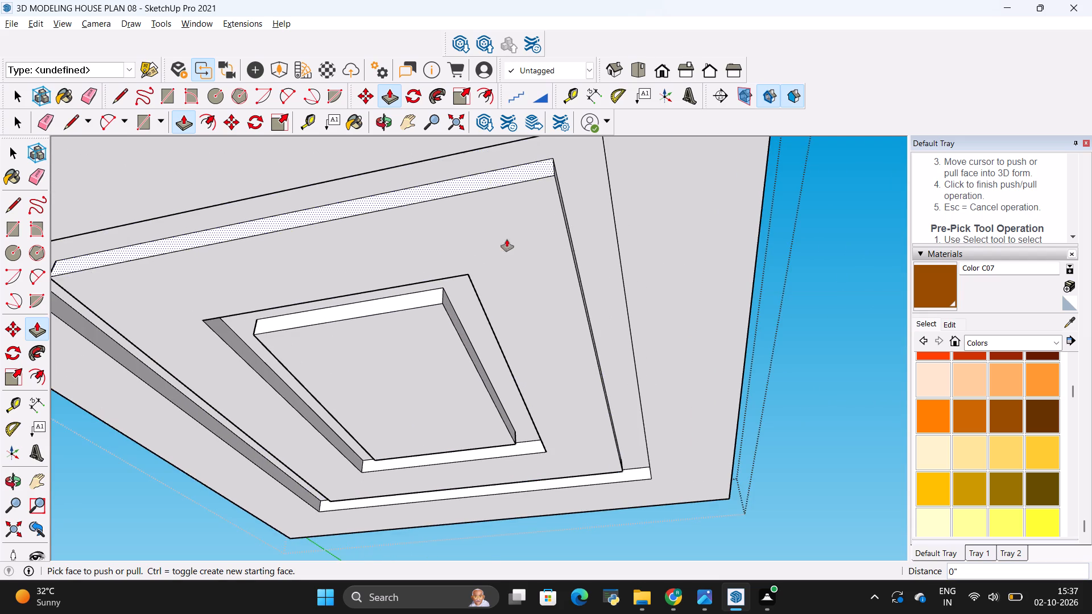
{"action": "scroll", "coordinate": [515, 284], "scroll_direction": "down", "scroll_amount": 4}
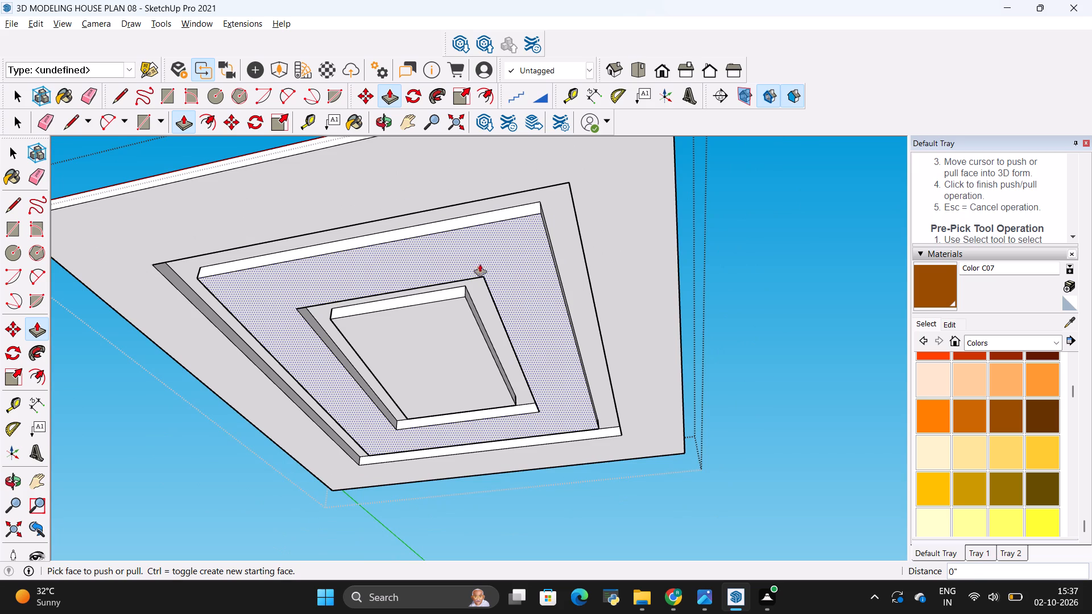
{"action": "scroll", "coordinate": [505, 215], "scroll_direction": "up", "scroll_amount": 2}
{"action": "key", "text": "p"}
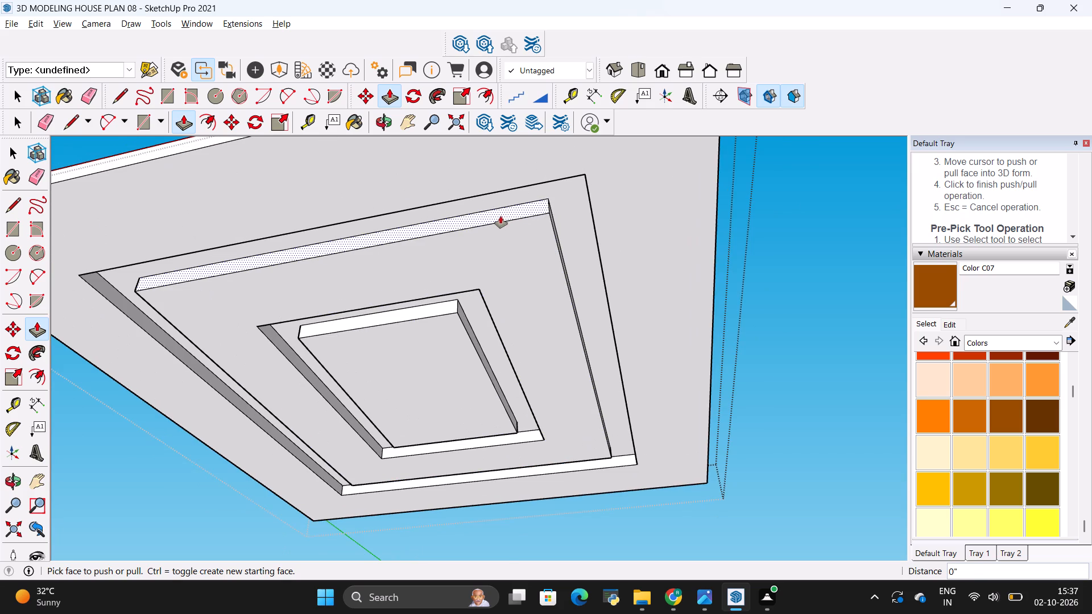
{"action": "scroll", "coordinate": [489, 216], "scroll_direction": "up", "scroll_amount": 2}
{"action": "left_click", "coordinate": [490, 210]}
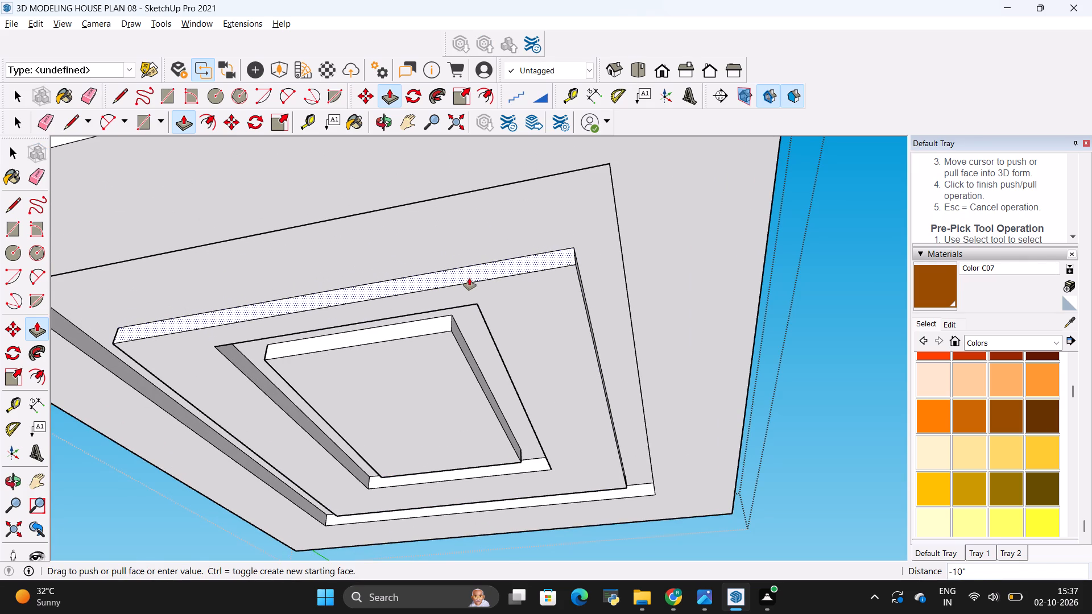
{"action": "left_click", "coordinate": [454, 270]}
Repeat the same Push/Pull distance on the middle band's other three outer side faces to widen the recess all around.
{"action": "middle_click_drag", "start_coordinate": [516, 286], "coordinate": [437, 322]}
{"action": "double_click", "coordinate": [444, 358]}
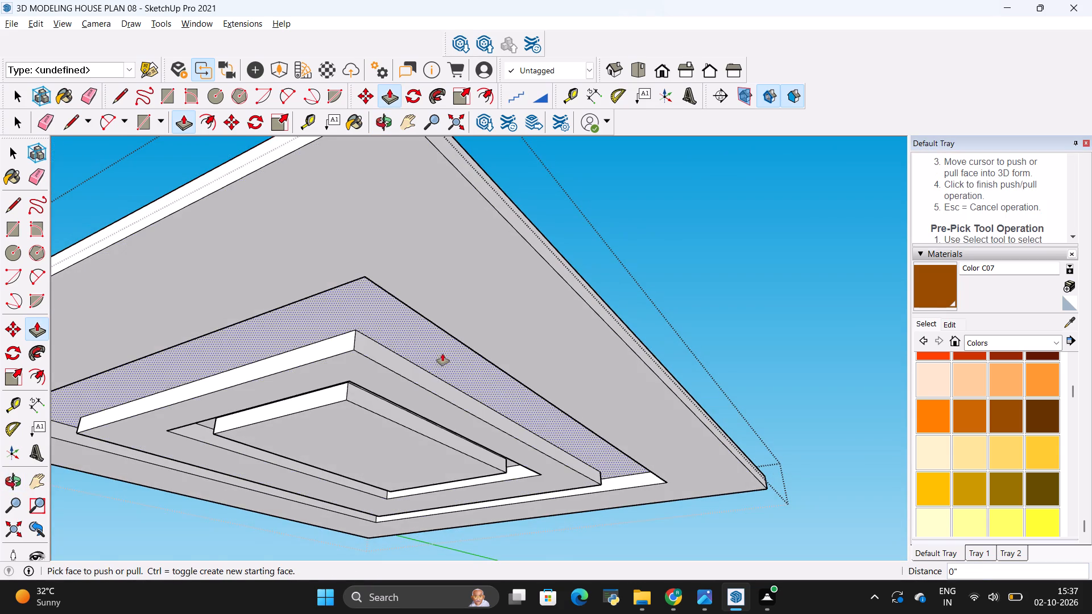
{"action": "scroll", "coordinate": [443, 337], "scroll_direction": "down", "scroll_amount": 3}
{"action": "scroll", "coordinate": [311, 446], "scroll_direction": "up", "scroll_amount": 3}
{"action": "middle_click_drag", "start_coordinate": [555, 448], "coordinate": [556, 420]}
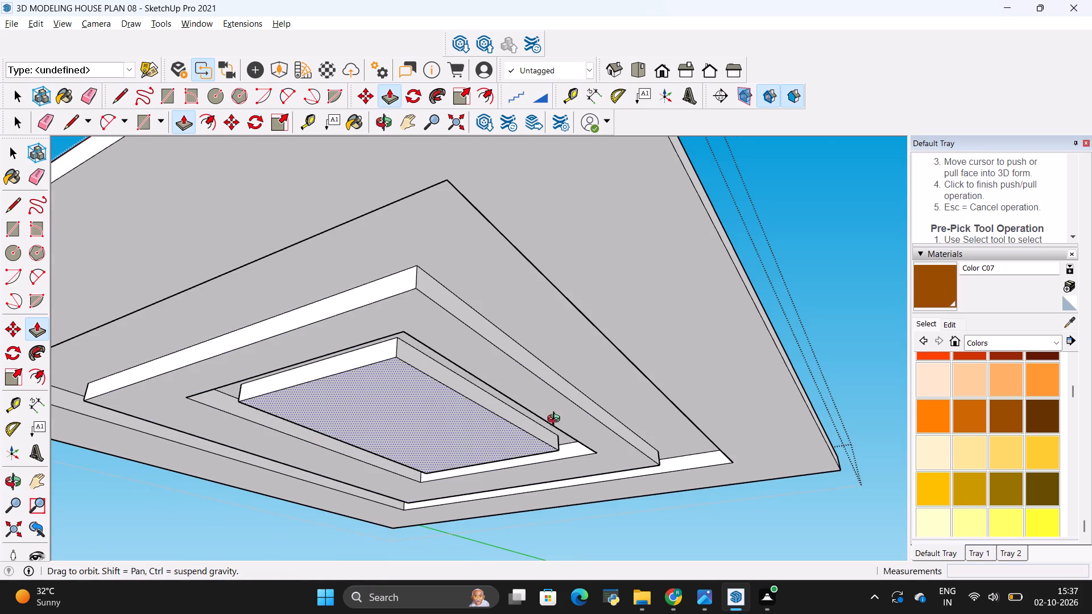
{"action": "middle_click_drag", "start_coordinate": [556, 420], "coordinate": [309, 366]}
{"action": "middle_click_drag", "start_coordinate": [722, 452], "coordinate": [603, 433]}
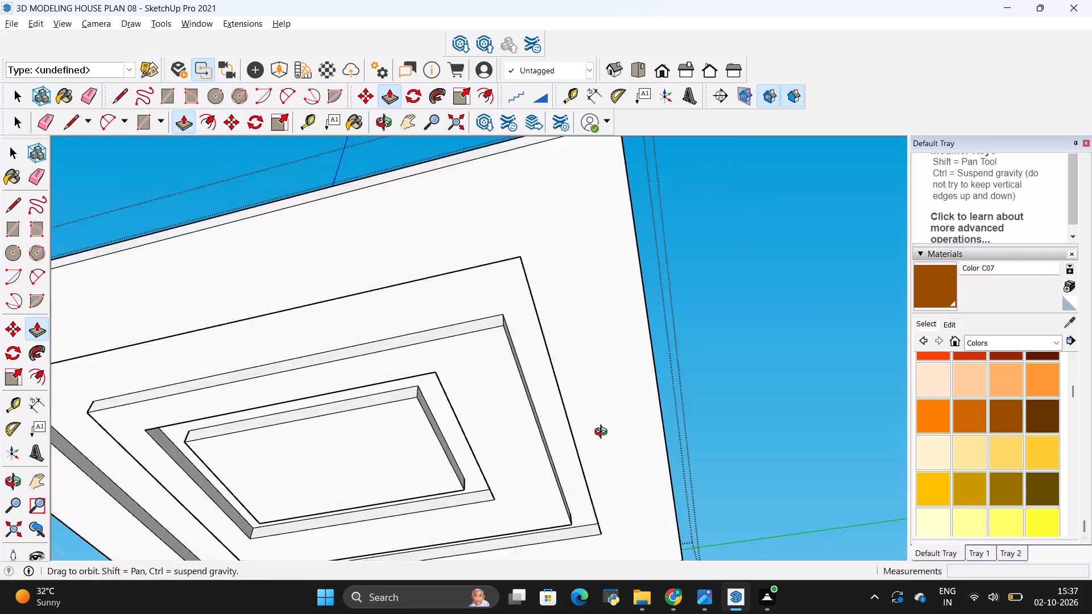
{"action": "middle_click_drag", "start_coordinate": [603, 433], "coordinate": [561, 464]}
{"action": "middle_click_drag", "start_coordinate": [673, 434], "coordinate": [578, 467]}
{"action": "scroll", "coordinate": [565, 452], "scroll_direction": "up", "scroll_amount": 4}
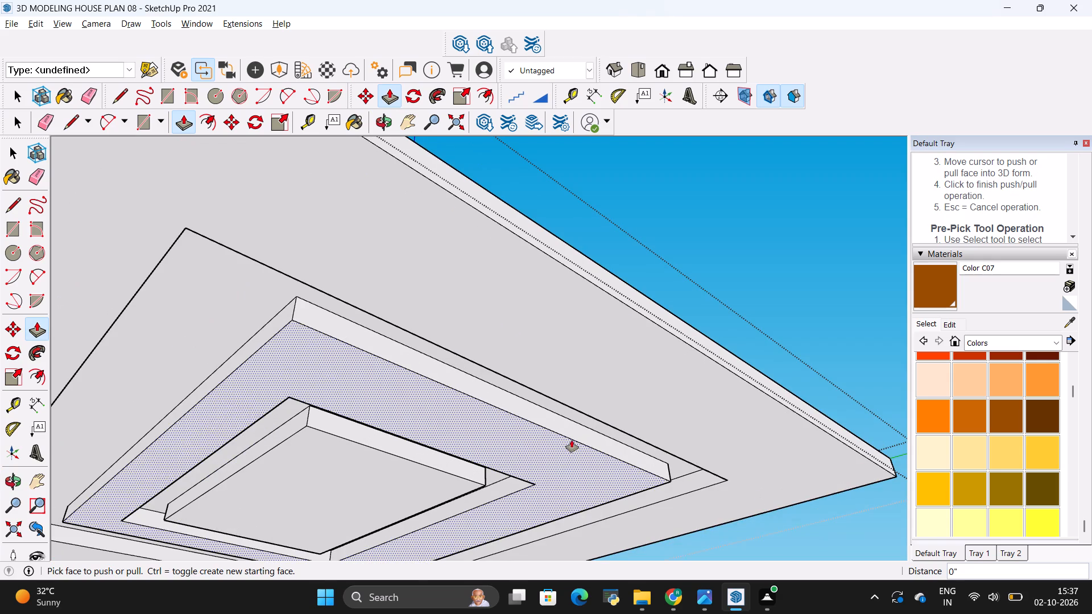
{"action": "double_click", "coordinate": [577, 432]}
{"action": "middle_click_drag", "start_coordinate": [741, 427], "coordinate": [589, 382]}
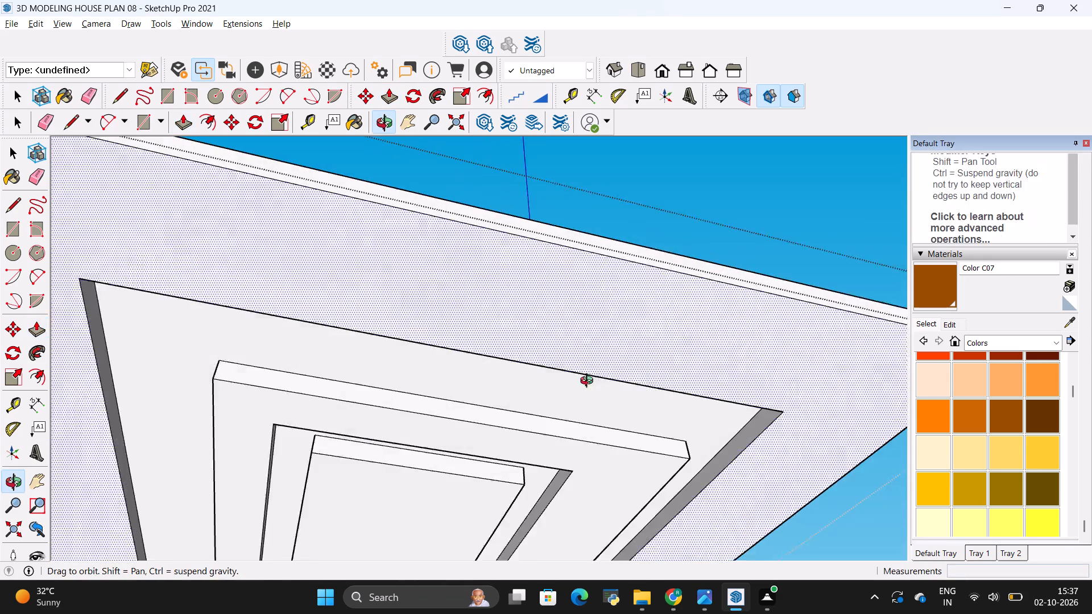
{"action": "middle_click_drag", "start_coordinate": [589, 382], "coordinate": [594, 381]}
{"action": "middle_click_drag", "start_coordinate": [743, 418], "coordinate": [482, 449]}
{"action": "middle_click_drag", "start_coordinate": [776, 371], "coordinate": [721, 404]}
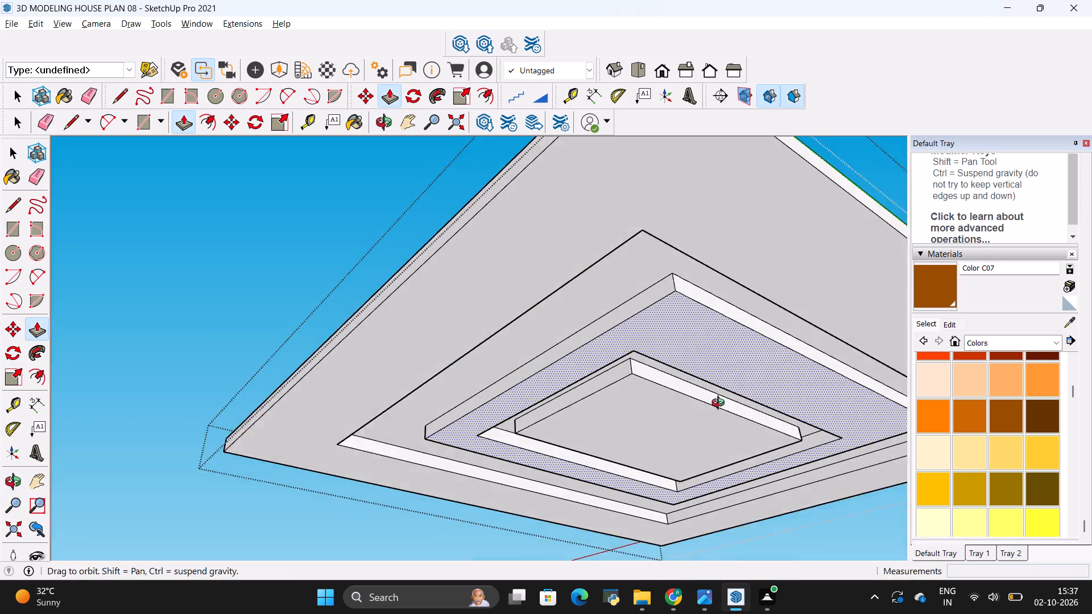
{"action": "middle_click_drag", "start_coordinate": [721, 404], "coordinate": [718, 408]}
{"action": "scroll", "coordinate": [799, 354], "scroll_direction": "up", "scroll_amount": 3}
{"action": "double_click", "coordinate": [800, 348]}
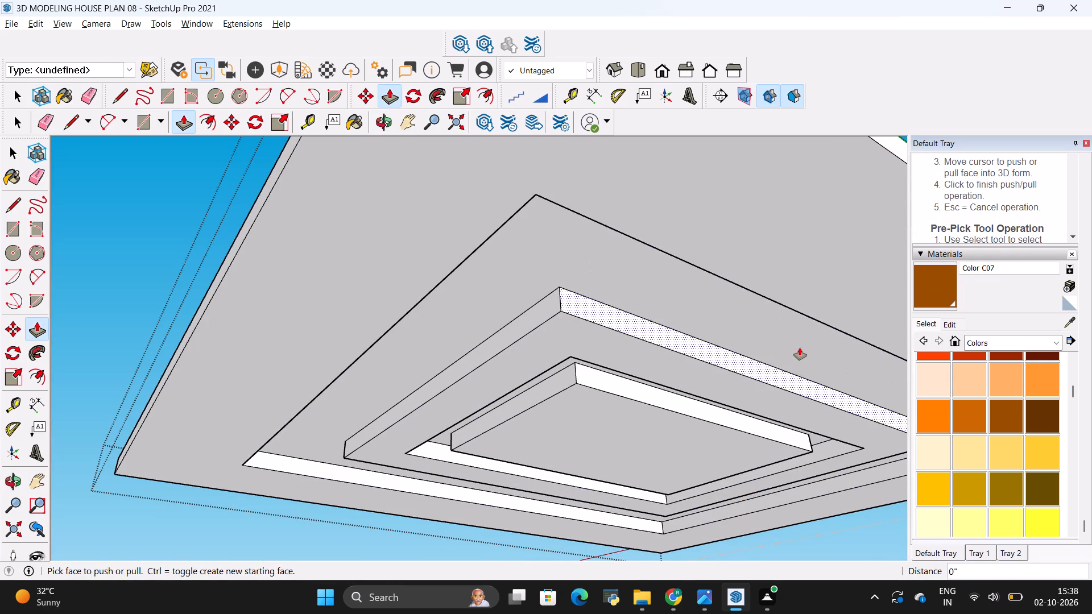
Examine the false ceiling's stepped bands and recesses from below at several angles.
{"action": "scroll", "coordinate": [800, 348], "scroll_direction": "down", "scroll_amount": 3}
{"action": "scroll", "coordinate": [756, 392], "scroll_direction": "up", "scroll_amount": 1}
{"action": "middle_click_drag", "start_coordinate": [756, 392], "coordinate": [722, 344]}
{"action": "scroll", "coordinate": [700, 333], "scroll_direction": "down", "scroll_amount": 3}
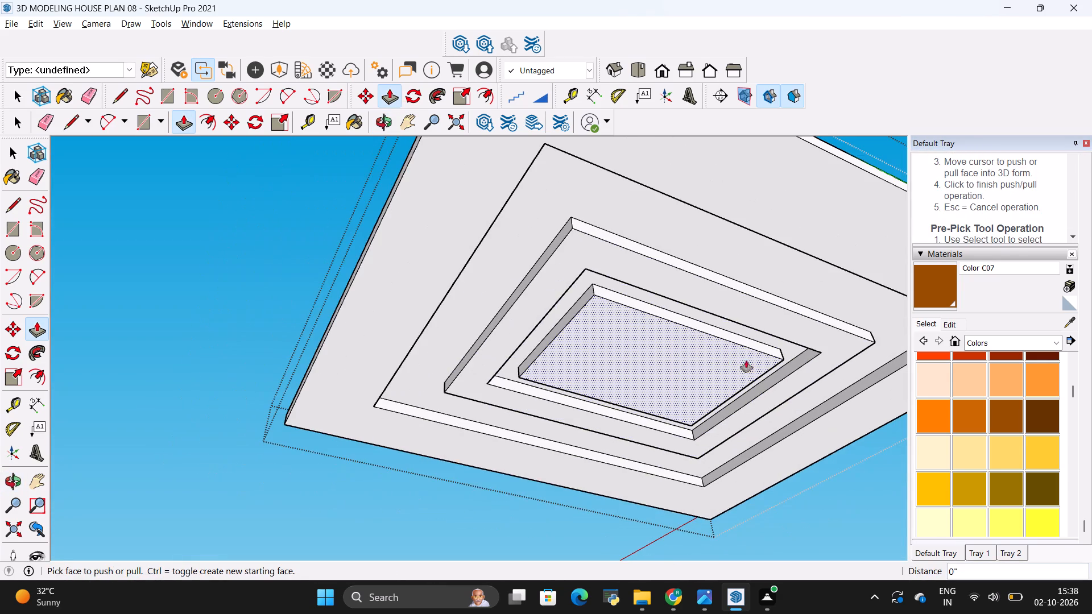
{"action": "middle_click_drag", "start_coordinate": [748, 361], "coordinate": [648, 314]}
{"action": "scroll", "coordinate": [651, 318], "scroll_direction": "down", "scroll_amount": 4}
{"action": "middle_click_drag", "start_coordinate": [668, 306], "coordinate": [662, 275]}
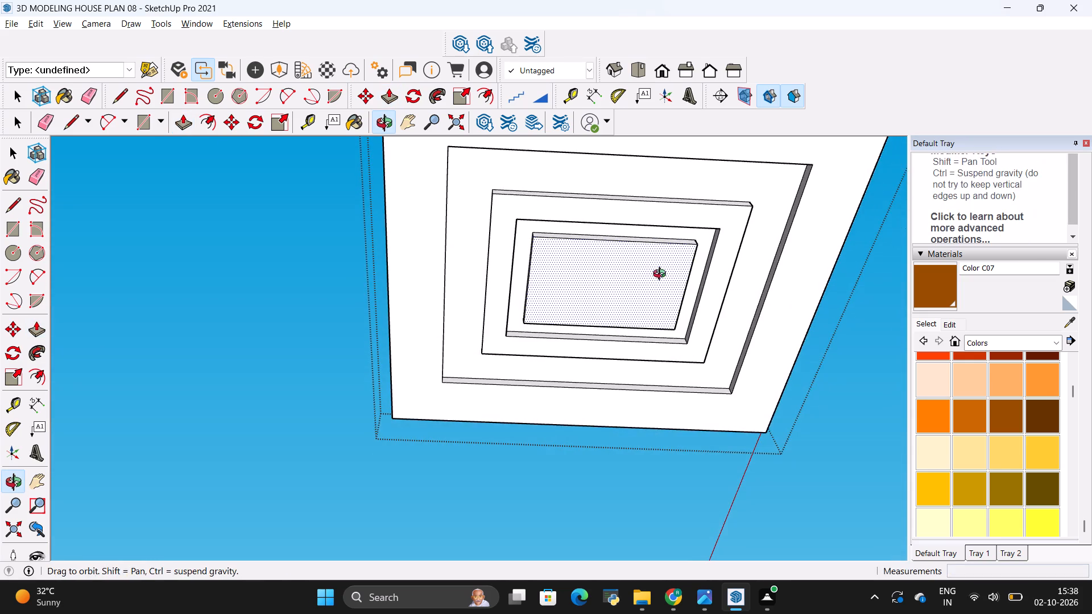
{"action": "middle_click_drag", "start_coordinate": [662, 275], "coordinate": [662, 274]}
{"action": "scroll", "coordinate": [660, 317], "scroll_direction": "down", "scroll_amount": 4}
{"action": "scroll", "coordinate": [681, 182], "scroll_direction": "up", "scroll_amount": 5}
{"action": "scroll", "coordinate": [677, 325], "scroll_direction": "up", "scroll_amount": 1}
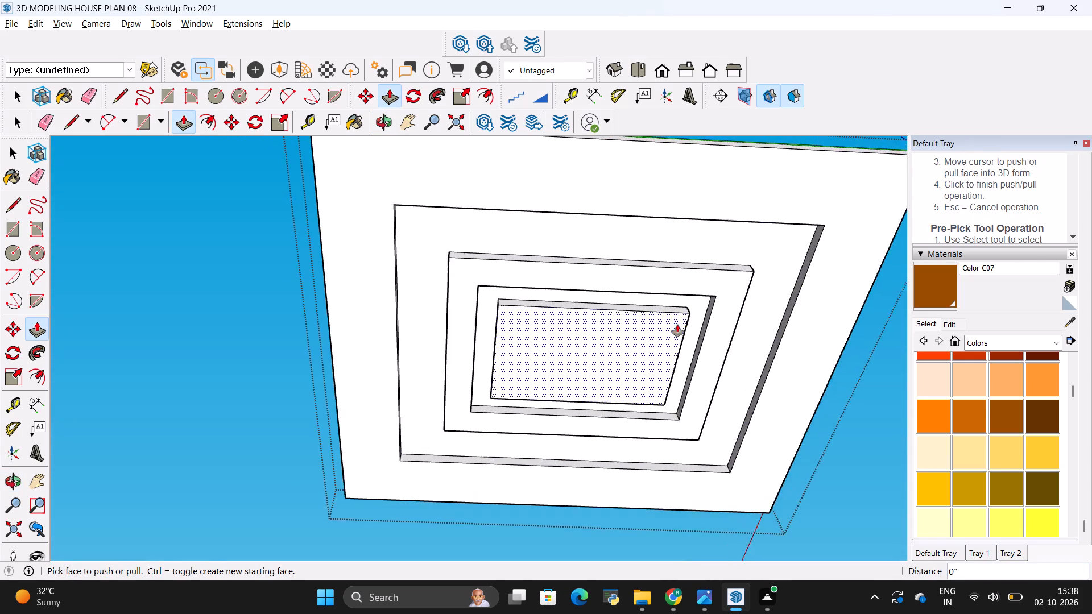
{"action": "middle_click_drag", "start_coordinate": [677, 325], "coordinate": [693, 322]}
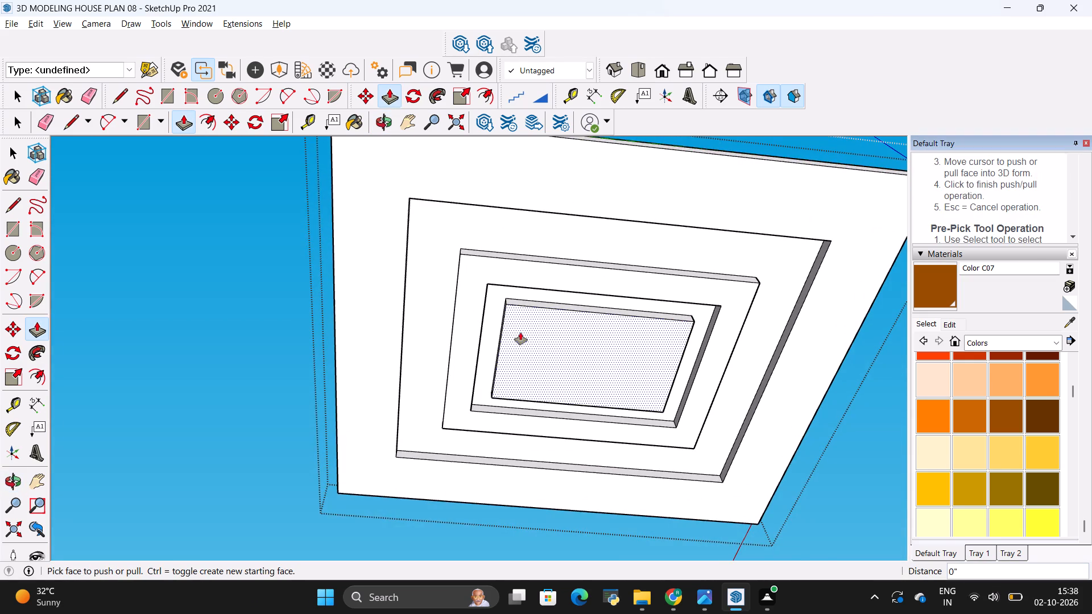
{"action": "scroll", "coordinate": [515, 331], "scroll_direction": "up", "scroll_amount": 2}
{"action": "scroll", "coordinate": [491, 277], "scroll_direction": "up", "scroll_amount": 1}
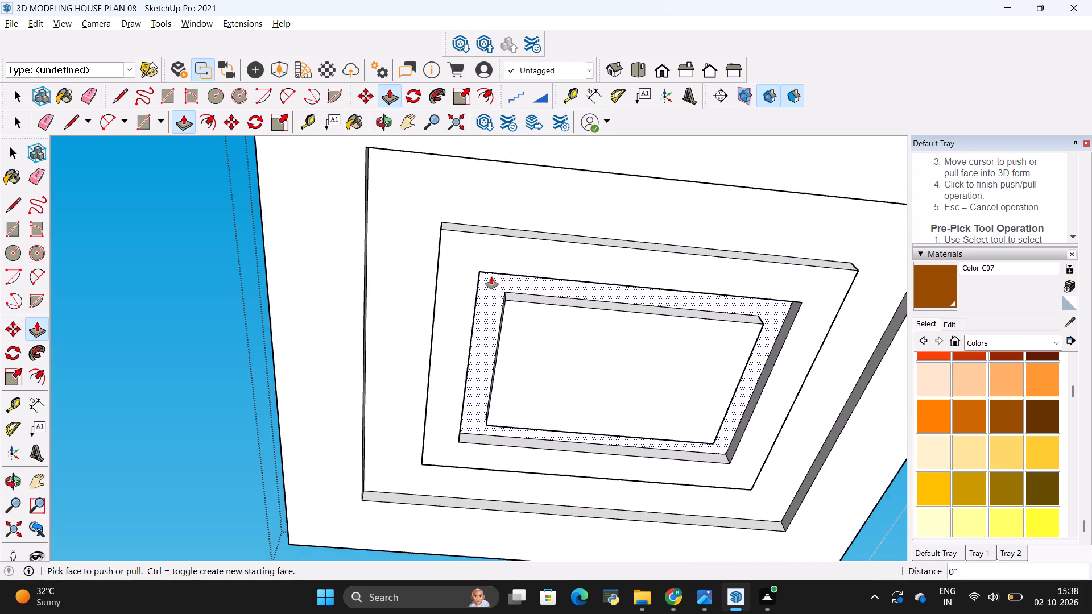
{"action": "scroll", "coordinate": [491, 277], "scroll_direction": "up", "scroll_amount": 1}
{"action": "scroll", "coordinate": [491, 277], "scroll_direction": "down", "scroll_amount": 3}
{"action": "scroll", "coordinate": [425, 276], "scroll_direction": "up", "scroll_amount": 1}
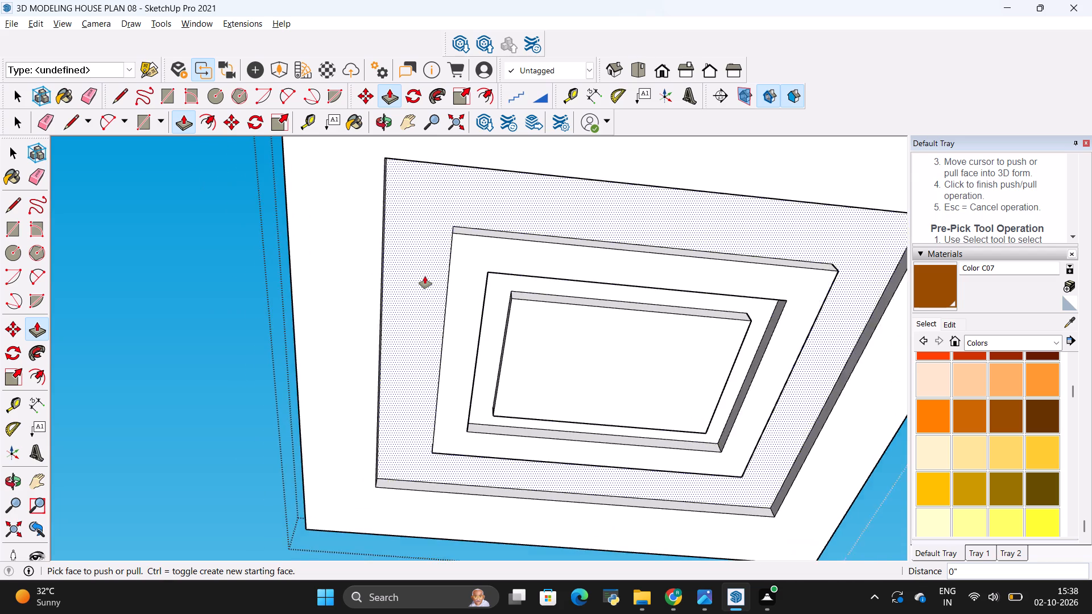
{"action": "scroll", "coordinate": [425, 276], "scroll_direction": "up", "scroll_amount": 1}
{"action": "middle_click_drag", "start_coordinate": [551, 281], "coordinate": [463, 374]}
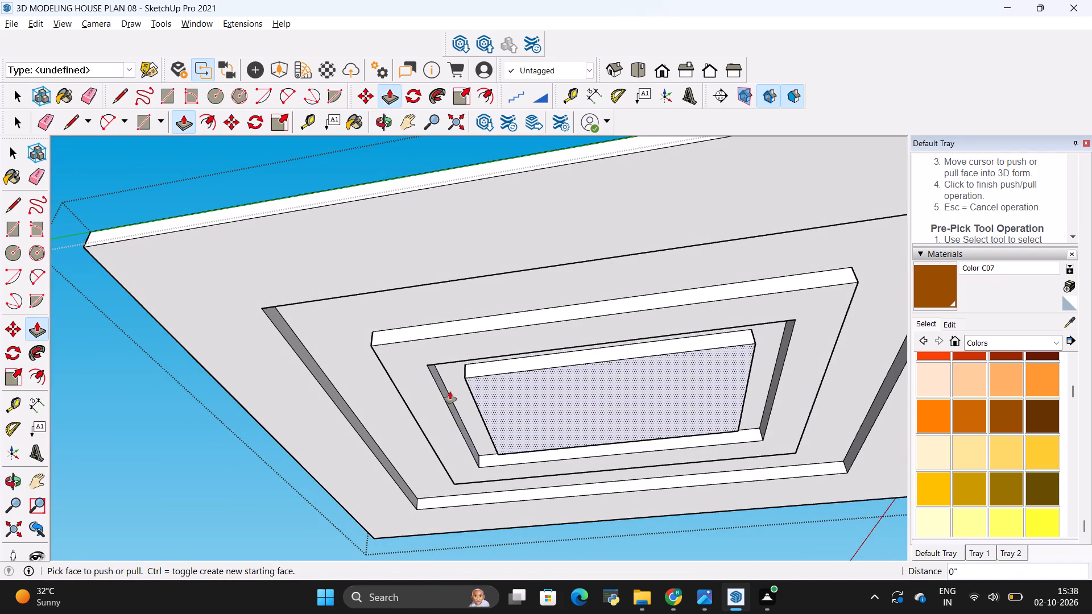
{"action": "scroll", "coordinate": [446, 392], "scroll_direction": "up", "scroll_amount": 1}
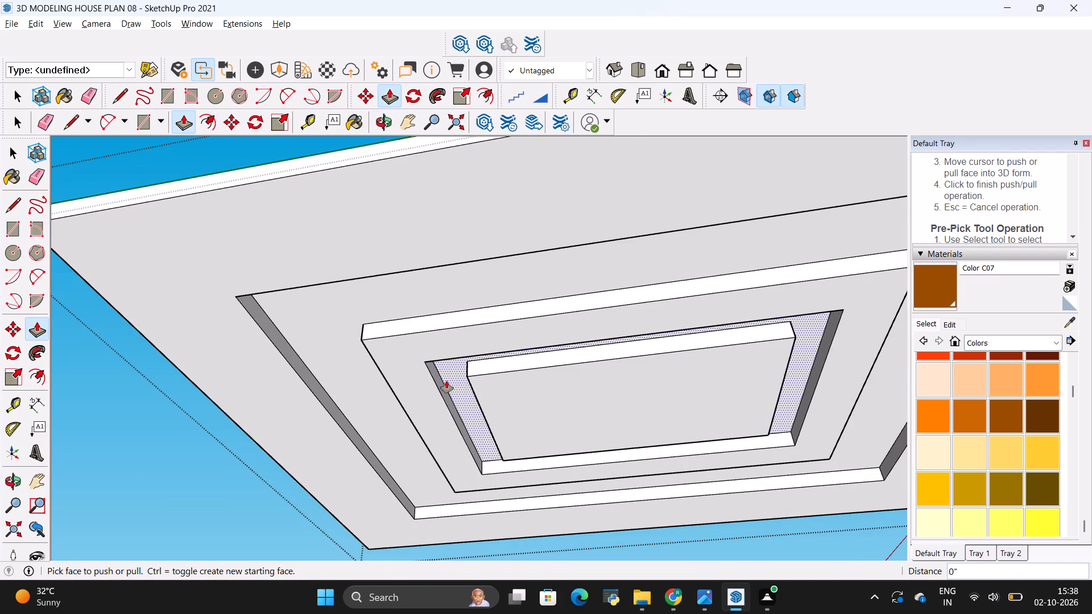
{"action": "scroll", "coordinate": [446, 379], "scroll_direction": "down", "scroll_amount": 1}
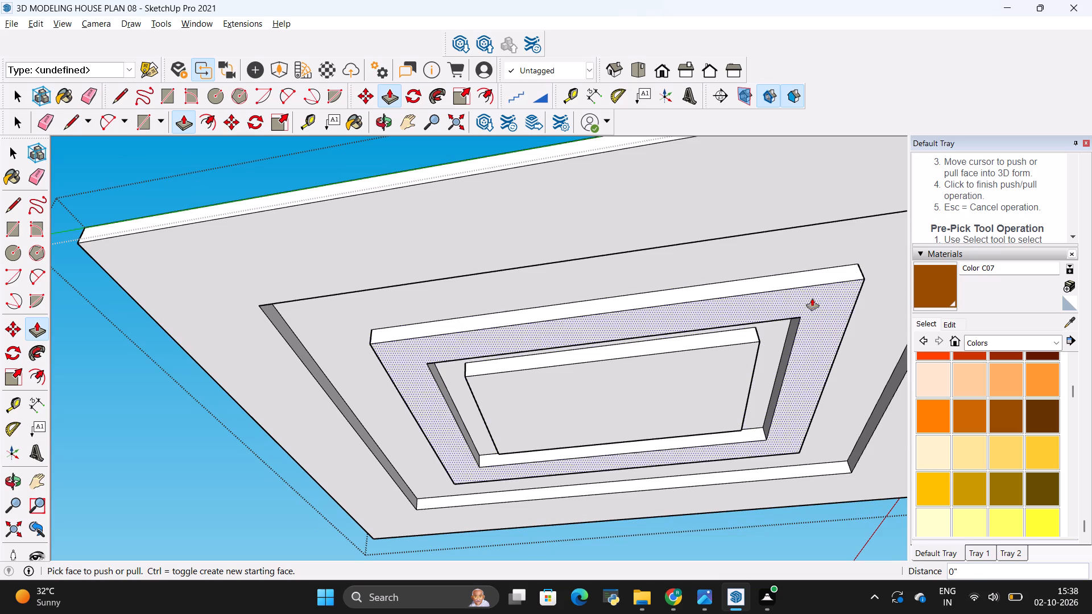
Paint the undersides of the middle raised band, the innermost rectangle and the outer border with dark brown Color B08.
{"action": "left_click", "coordinate": [946, 288]}
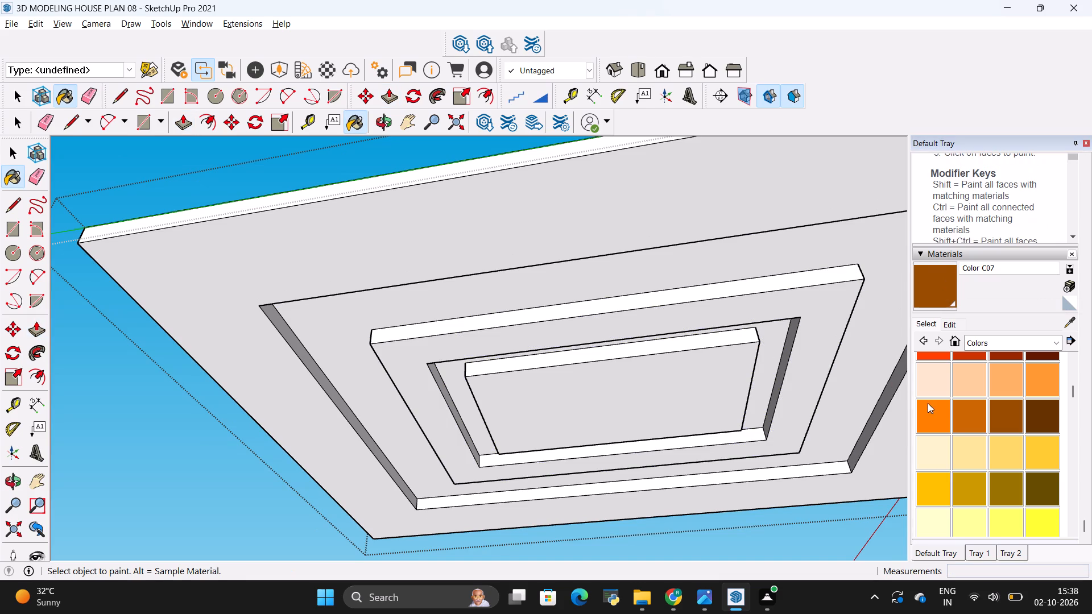
{"action": "scroll", "coordinate": [1024, 397], "scroll_direction": "up", "scroll_amount": 2}
{"action": "left_click", "coordinate": [1035, 482]}
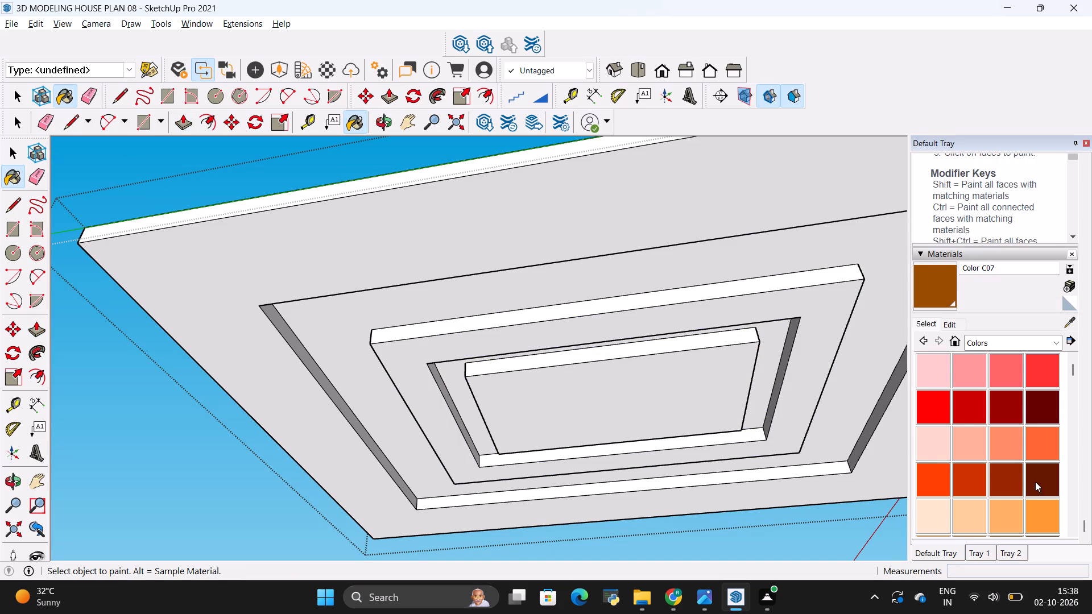
{"action": "left_click", "coordinate": [822, 323]}
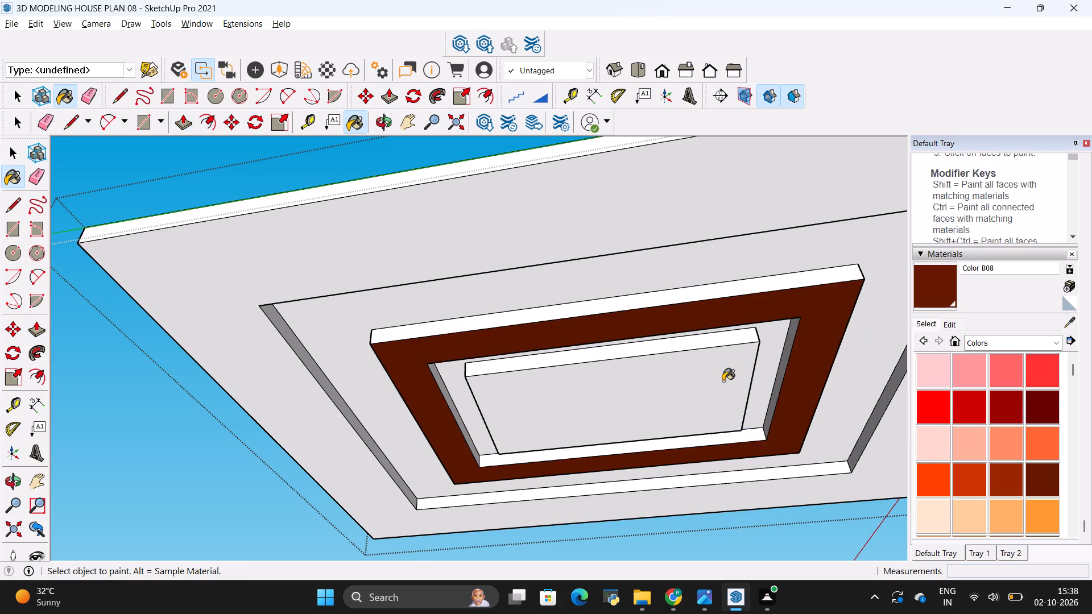
{"action": "left_click", "coordinate": [723, 381]}
{"action": "left_click", "coordinate": [690, 225]}
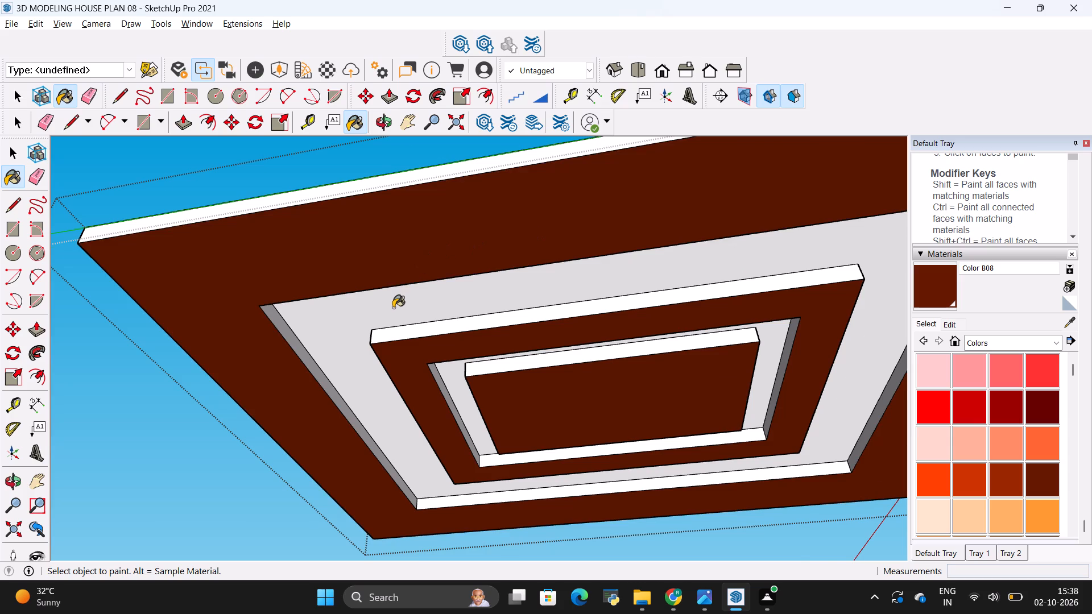
Repaint the innermost rectangle of the ceiling with the lighter reddish-brown Color B07.
{"action": "scroll", "coordinate": [393, 308], "scroll_direction": "down", "scroll_amount": 3}
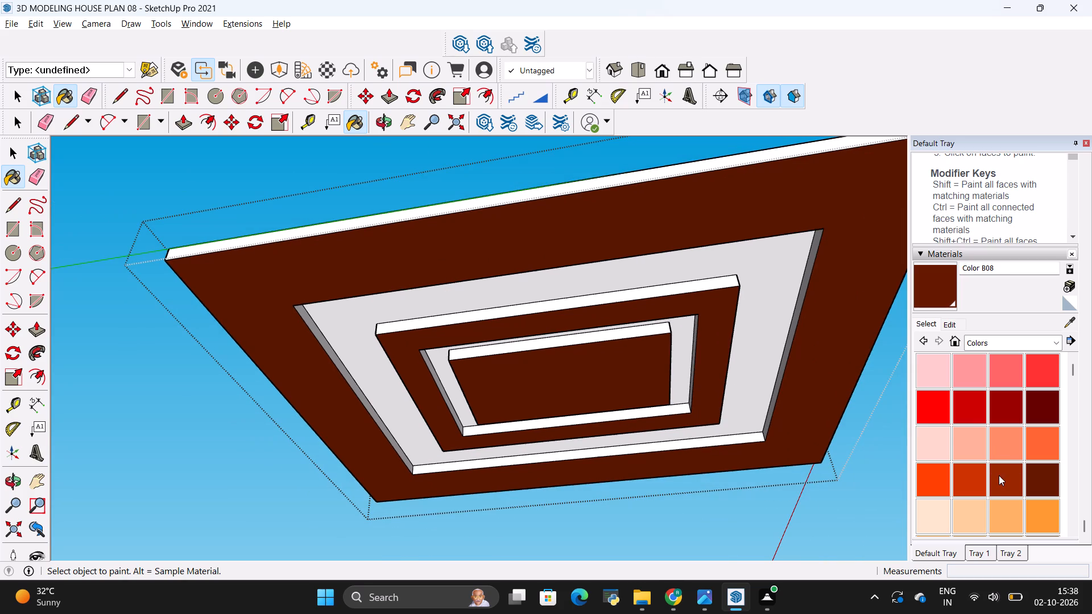
{"action": "left_click", "coordinate": [999, 475]}
{"action": "left_click", "coordinate": [651, 399]}
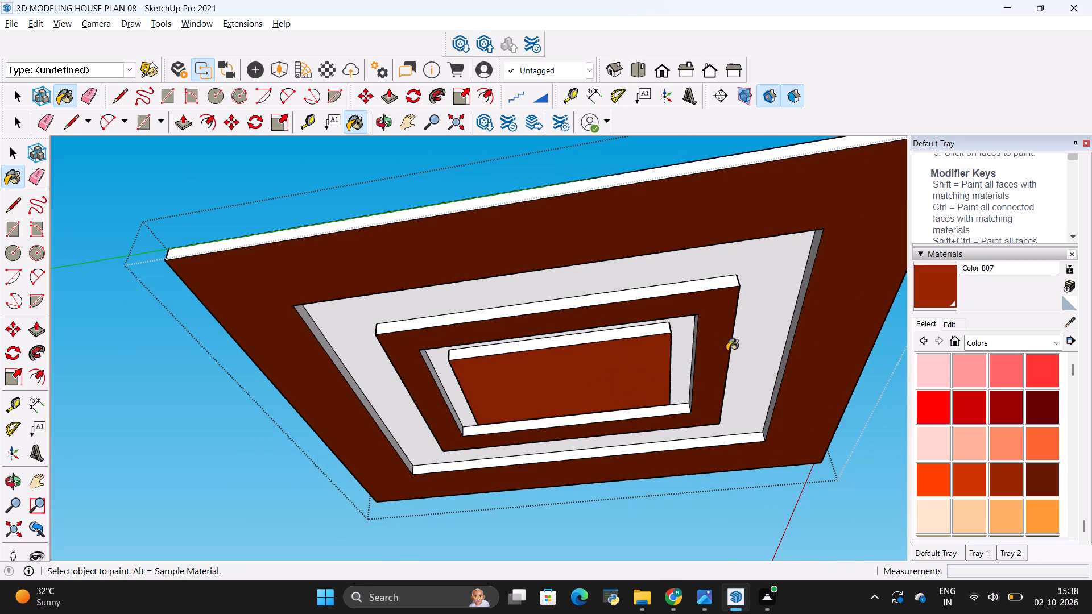
{"action": "scroll", "coordinate": [545, 358], "scroll_direction": "down", "scroll_amount": 1}
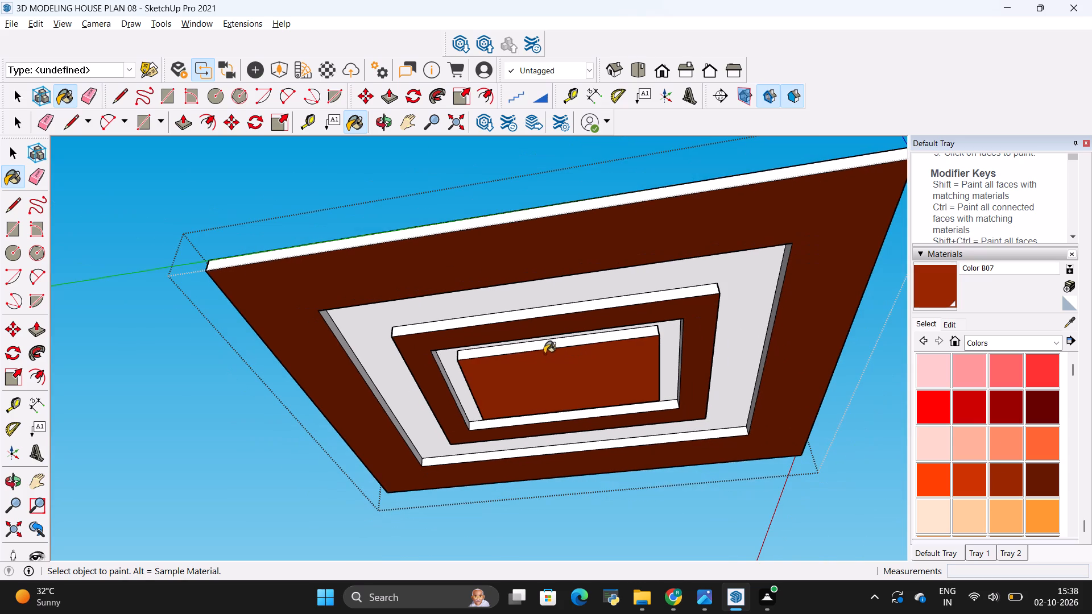
{"action": "middle_click_drag", "start_coordinate": [532, 355], "coordinate": [747, 322]}
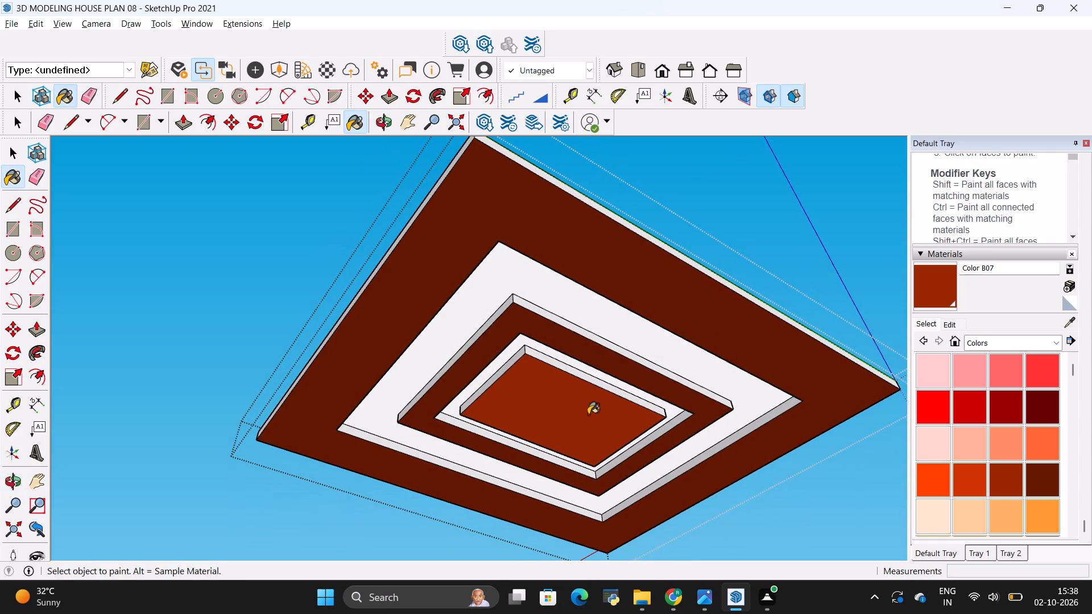
Repaint the innermost rectangle of the false ceiling's underside with dark brown Color B08.
{"action": "middle_click_drag", "start_coordinate": [589, 417], "coordinate": [676, 240]}
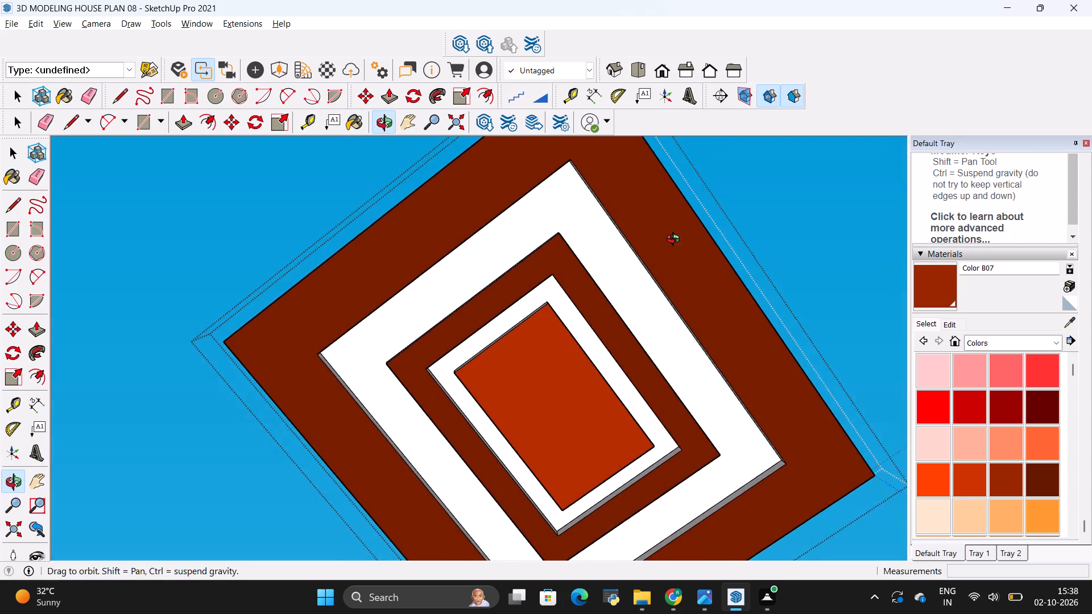
{"action": "middle_click_drag", "start_coordinate": [676, 240], "coordinate": [486, 265]}
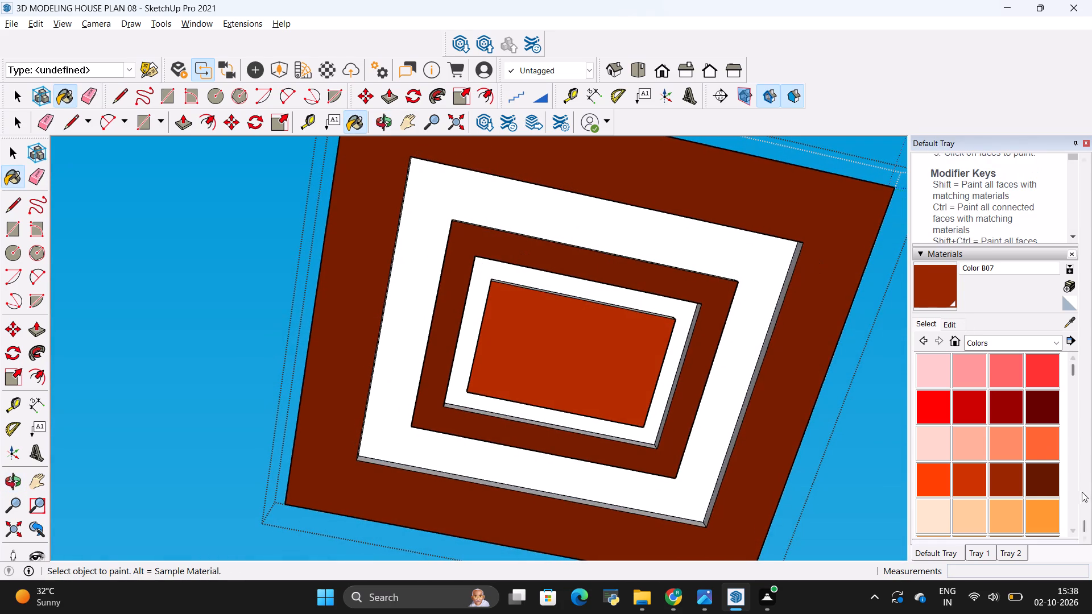
{"action": "left_click", "coordinate": [1039, 483]}
{"action": "left_click", "coordinate": [579, 373]}
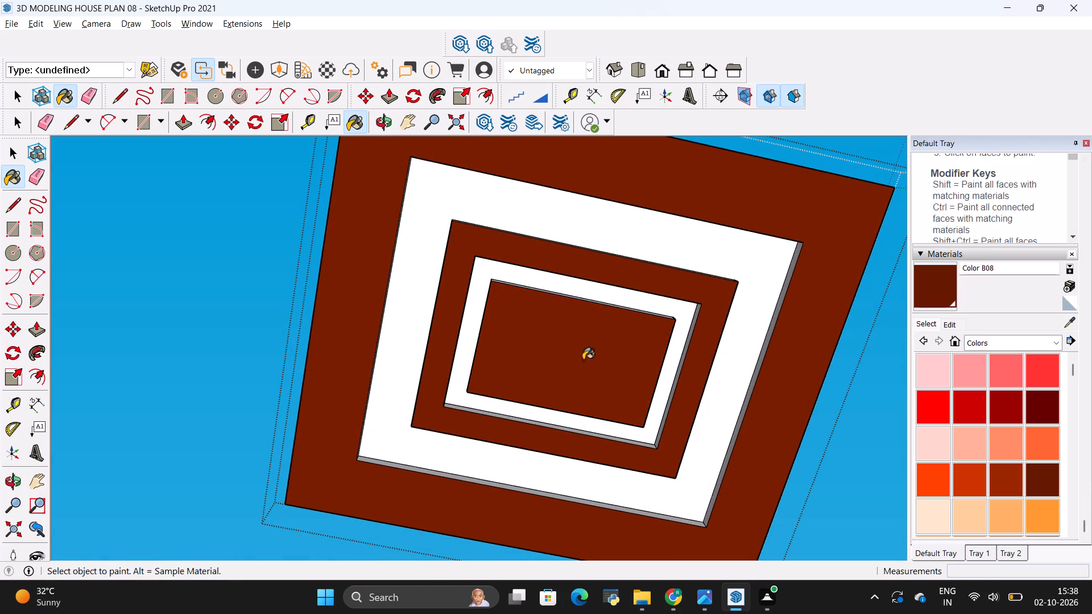
Examine the painted bands and recesses of the false ceiling from below at several angles.
{"action": "scroll", "coordinate": [611, 338], "scroll_direction": "down", "scroll_amount": 2}
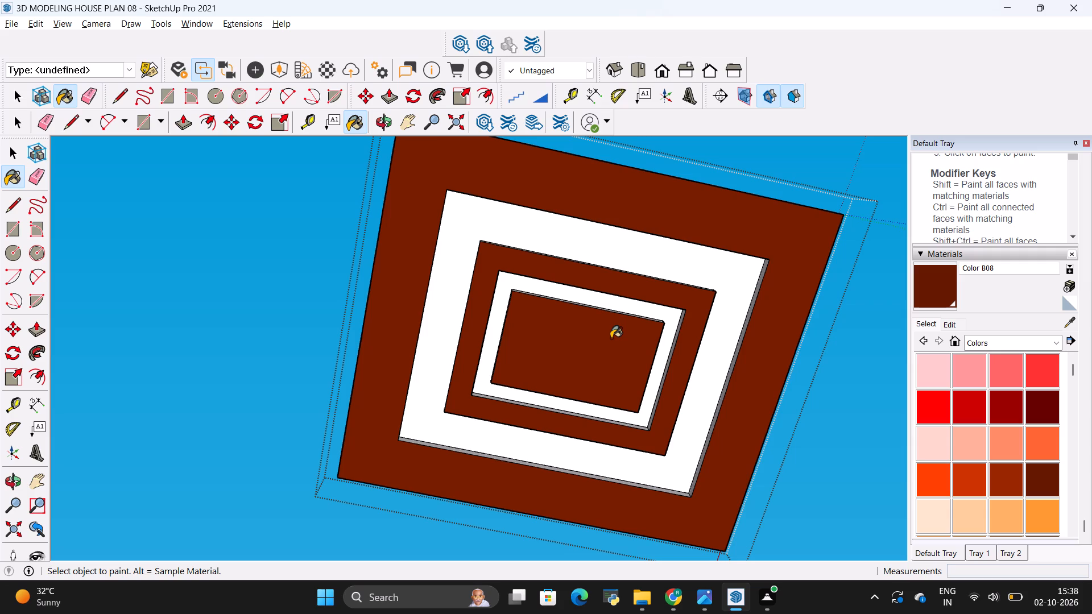
{"action": "middle_click_drag", "start_coordinate": [611, 338], "coordinate": [532, 427]}
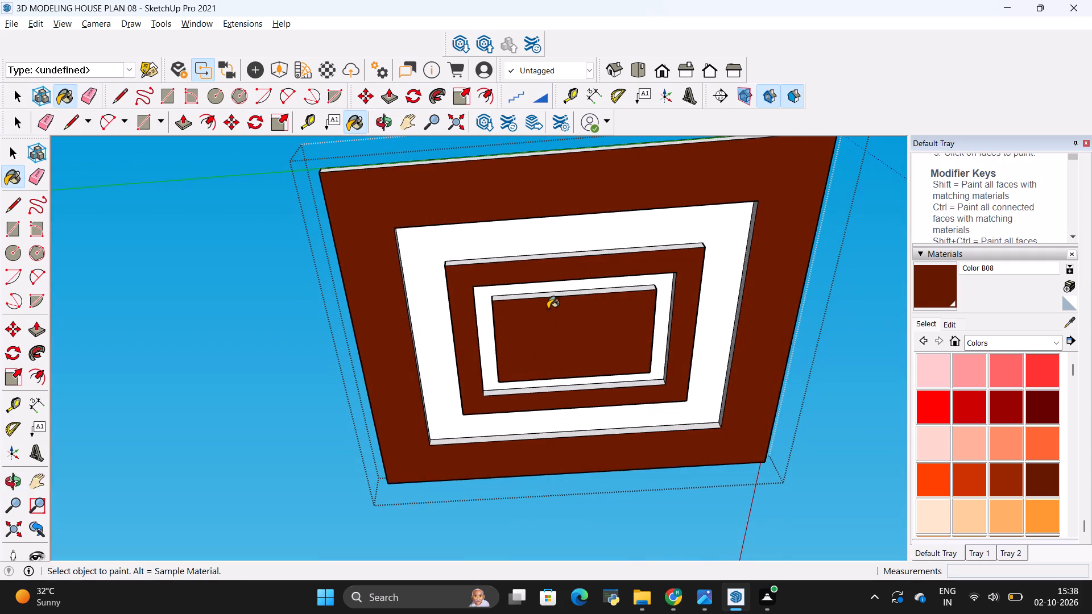
{"action": "scroll", "coordinate": [548, 304], "scroll_direction": "up", "scroll_amount": 4}
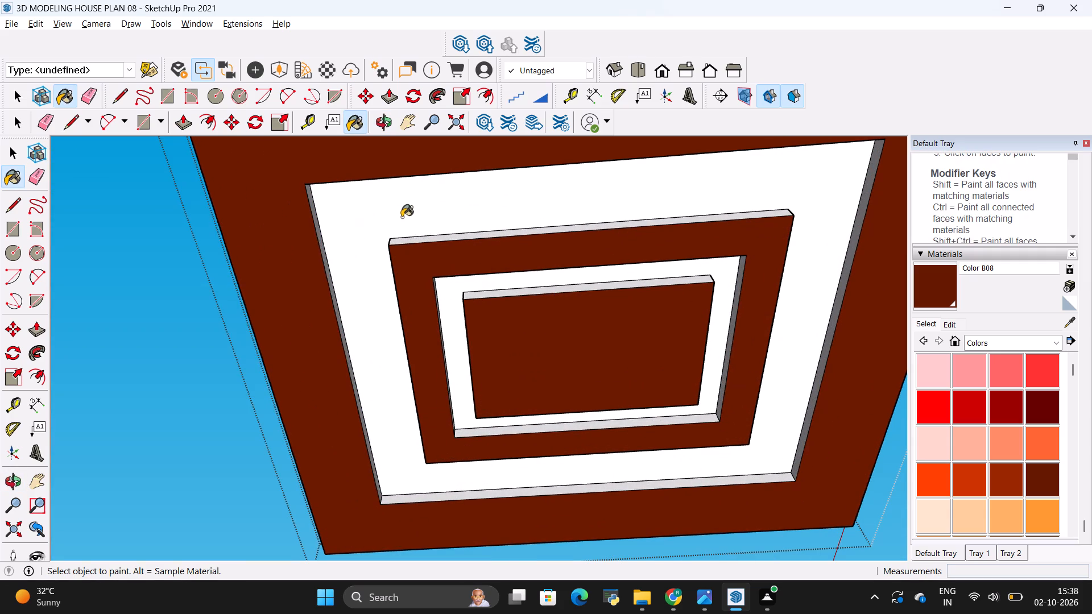
{"action": "middle_click_drag", "start_coordinate": [704, 297], "coordinate": [677, 371]}
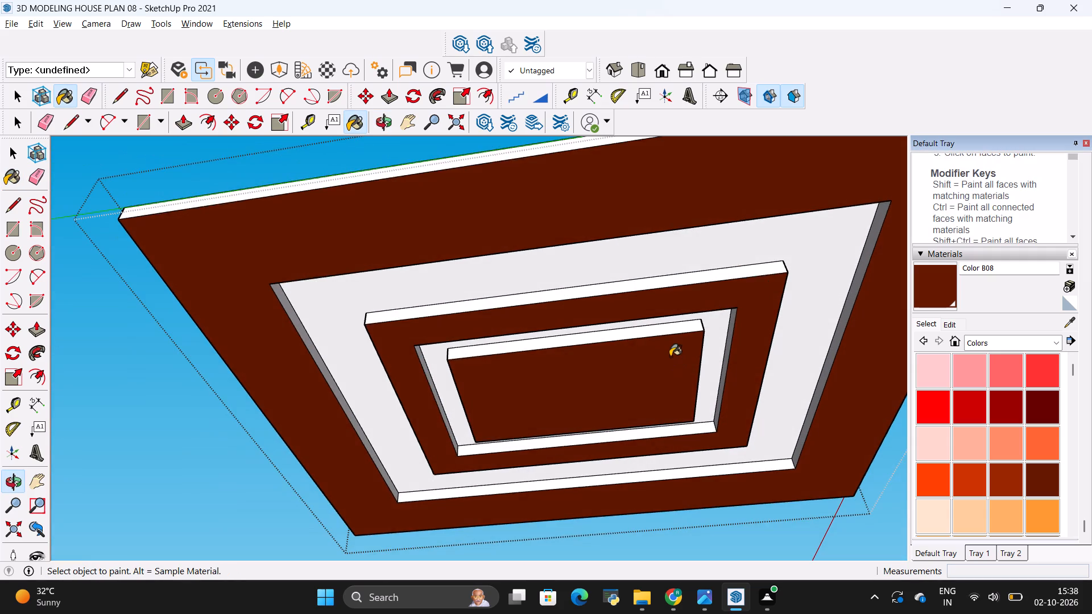
{"action": "scroll", "coordinate": [668, 351], "scroll_direction": "down", "scroll_amount": 3}
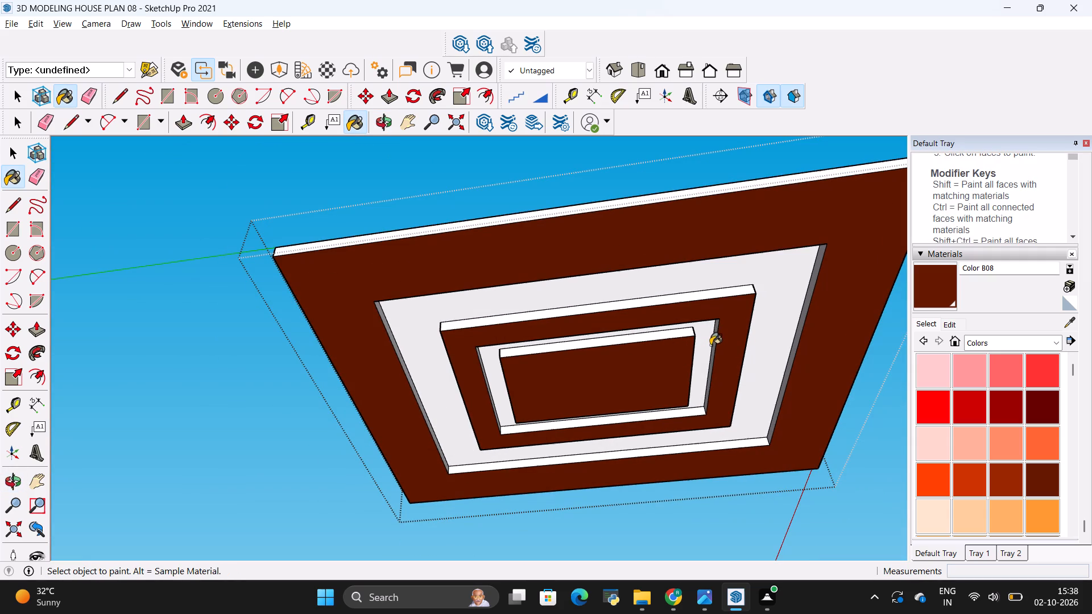
{"action": "middle_click_drag", "start_coordinate": [552, 276], "coordinate": [652, 417]}
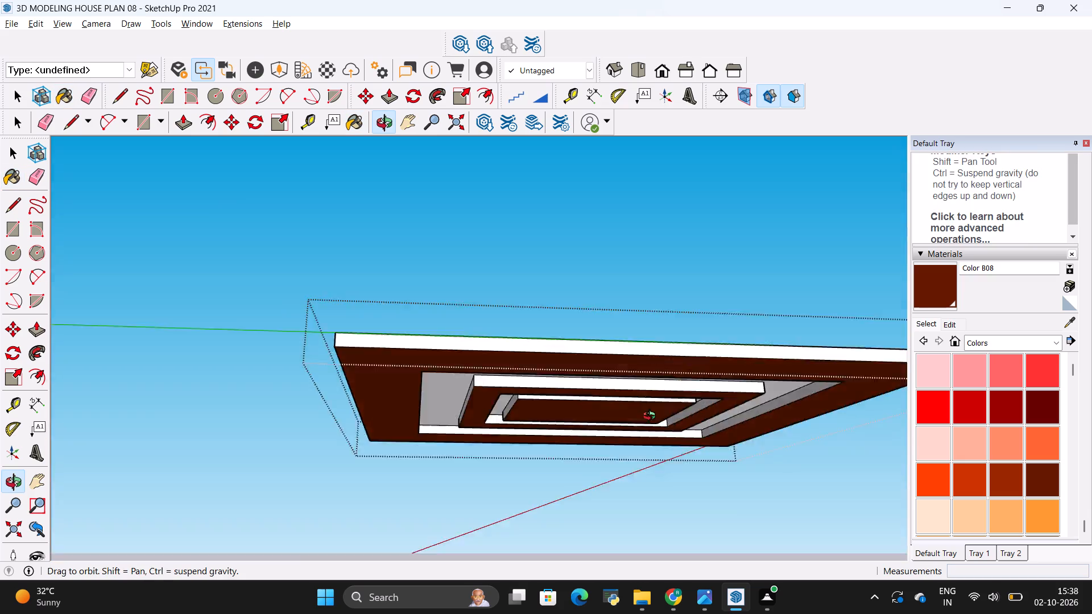
{"action": "middle_click_drag", "start_coordinate": [652, 417], "coordinate": [682, 442]}
{"action": "scroll", "coordinate": [638, 338], "scroll_direction": "down", "scroll_amount": 3}
Leave editing of the bedroom false ceiling group to return to the whole house model.
{"action": "middle_click_drag", "start_coordinate": [640, 327], "coordinate": [650, 418]}
{"action": "scroll", "coordinate": [636, 302], "scroll_direction": "down", "scroll_amount": 5}
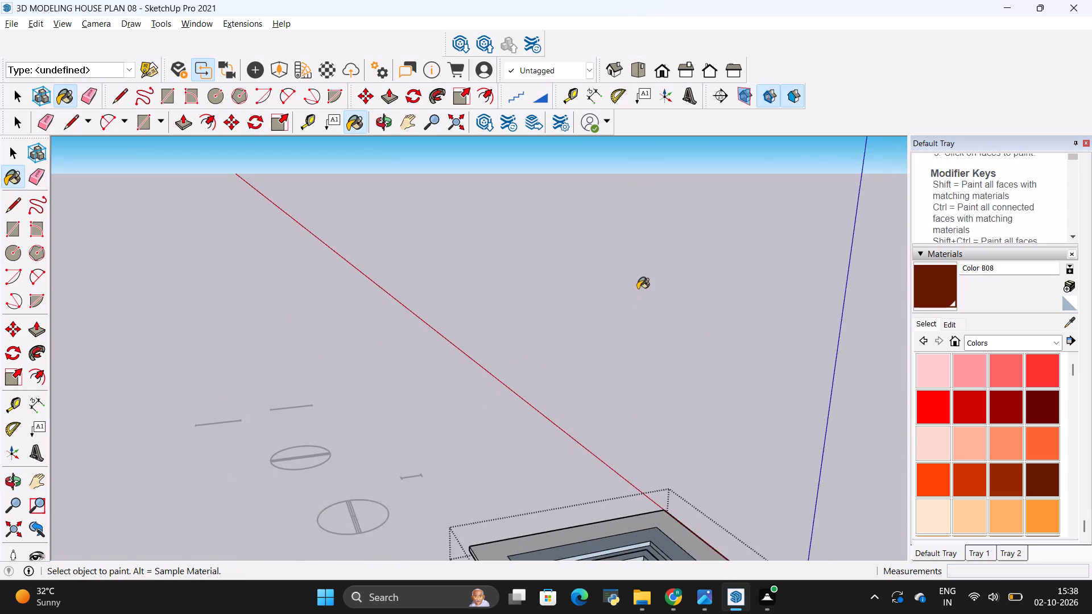
{"action": "scroll", "coordinate": [640, 284], "scroll_direction": "down", "scroll_amount": 14}
{"action": "scroll", "coordinate": [617, 540], "scroll_direction": "up", "scroll_amount": 3}
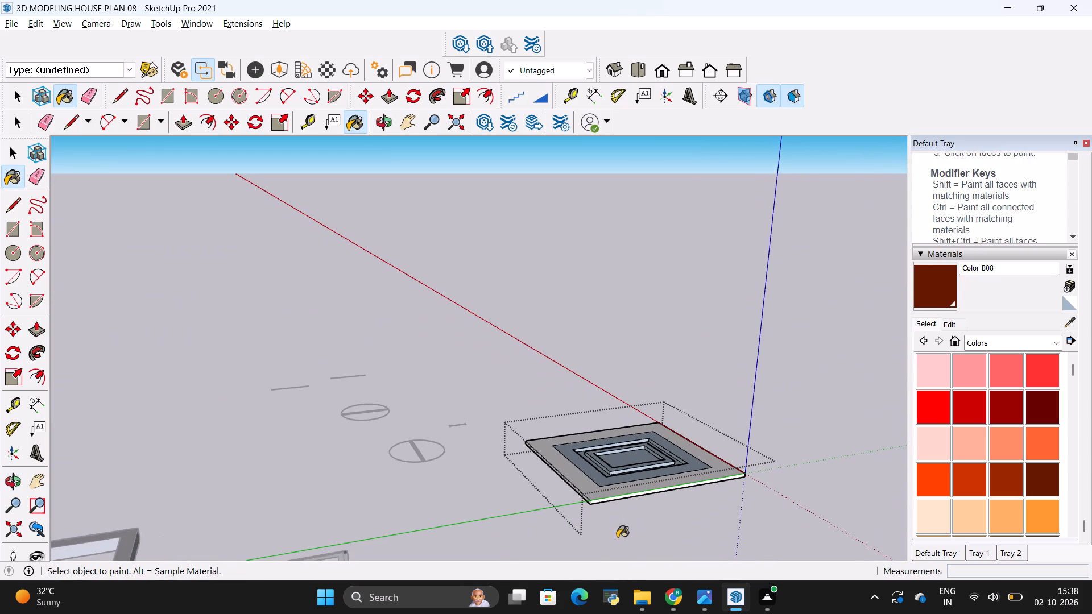
{"action": "key", "text": "space"}
{"action": "left_click", "coordinate": [543, 385]}
Move the false ceiling by its upper corner onto the wall-top corner of the bedroom behind the staircase, beside the larger false ceiling.
{"action": "left_click", "coordinate": [582, 469]}
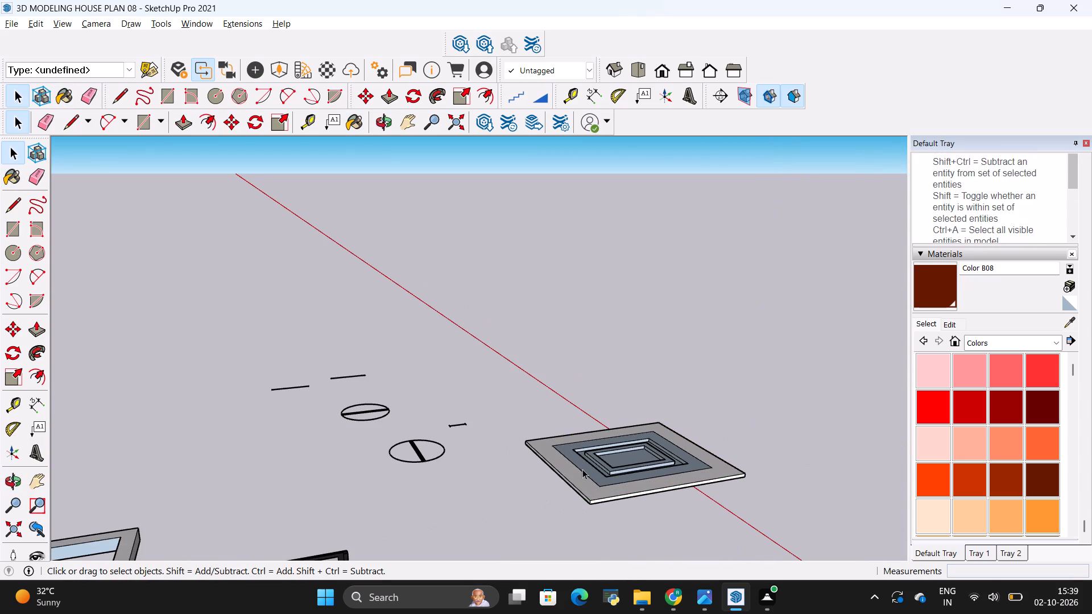
{"action": "key", "text": "m"}
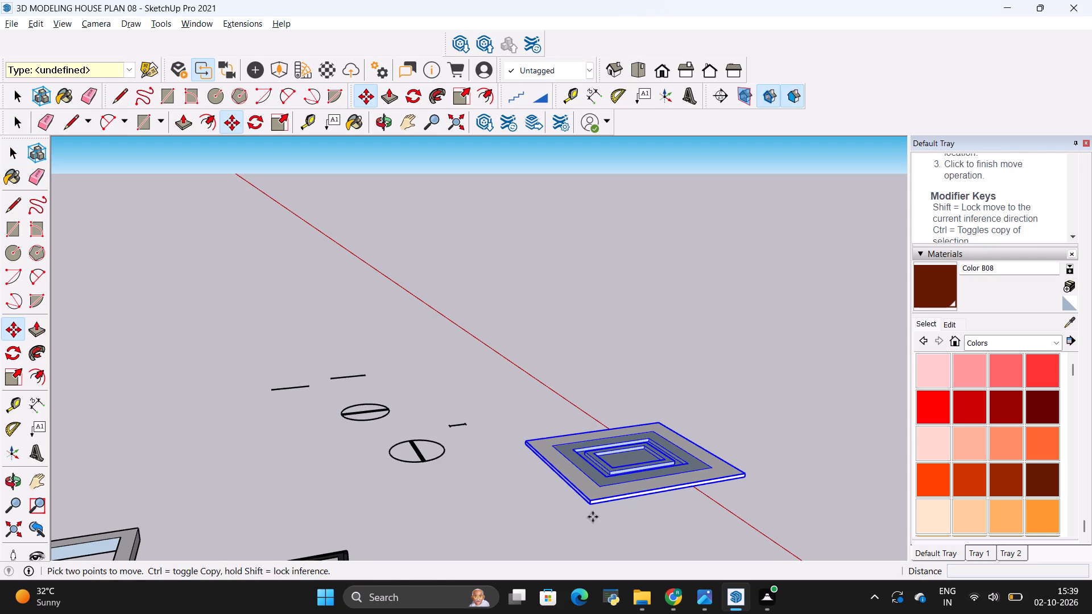
{"action": "scroll", "coordinate": [594, 511], "scroll_direction": "up", "scroll_amount": 12}
{"action": "scroll", "coordinate": [585, 494], "scroll_direction": "down", "scroll_amount": 4}
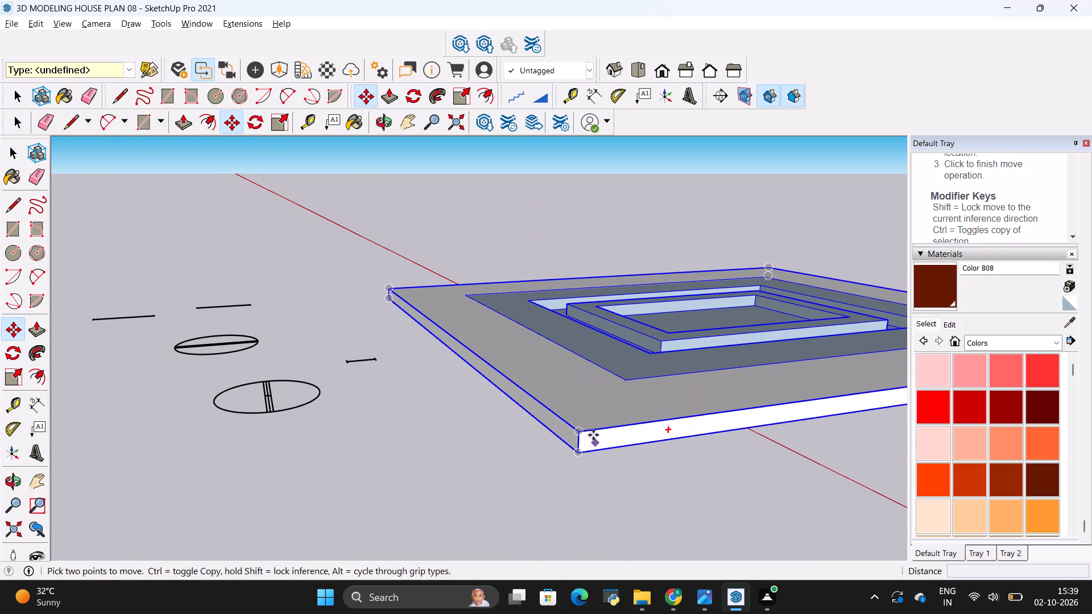
{"action": "left_click", "coordinate": [580, 431]}
{"action": "scroll", "coordinate": [589, 364], "scroll_direction": "down", "scroll_amount": 7}
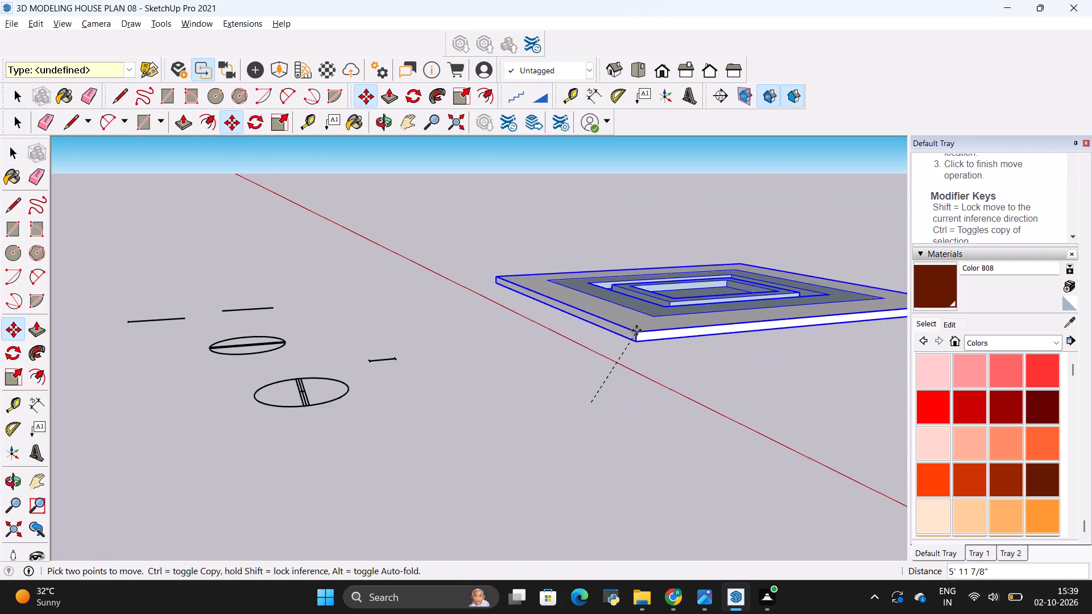
{"action": "scroll", "coordinate": [636, 330], "scroll_direction": "down", "scroll_amount": 7}
{"action": "scroll", "coordinate": [675, 301], "scroll_direction": "down", "scroll_amount": 11}
{"action": "scroll", "coordinate": [516, 320], "scroll_direction": "down", "scroll_amount": 4}
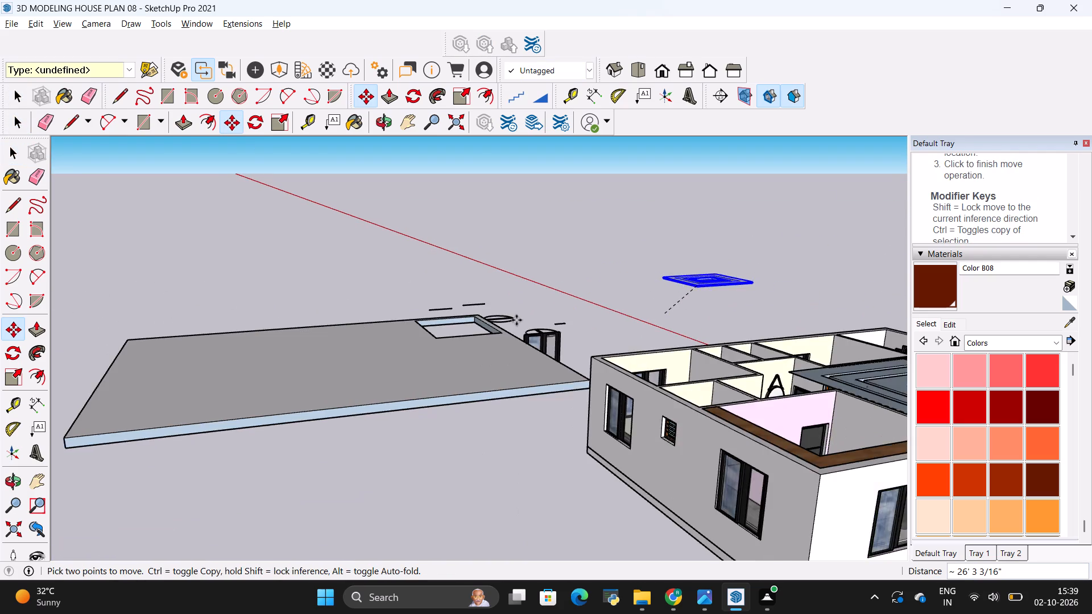
{"action": "scroll", "coordinate": [484, 322], "scroll_direction": "down", "scroll_amount": 4}
{"action": "scroll", "coordinate": [741, 355], "scroll_direction": "up", "scroll_amount": 4}
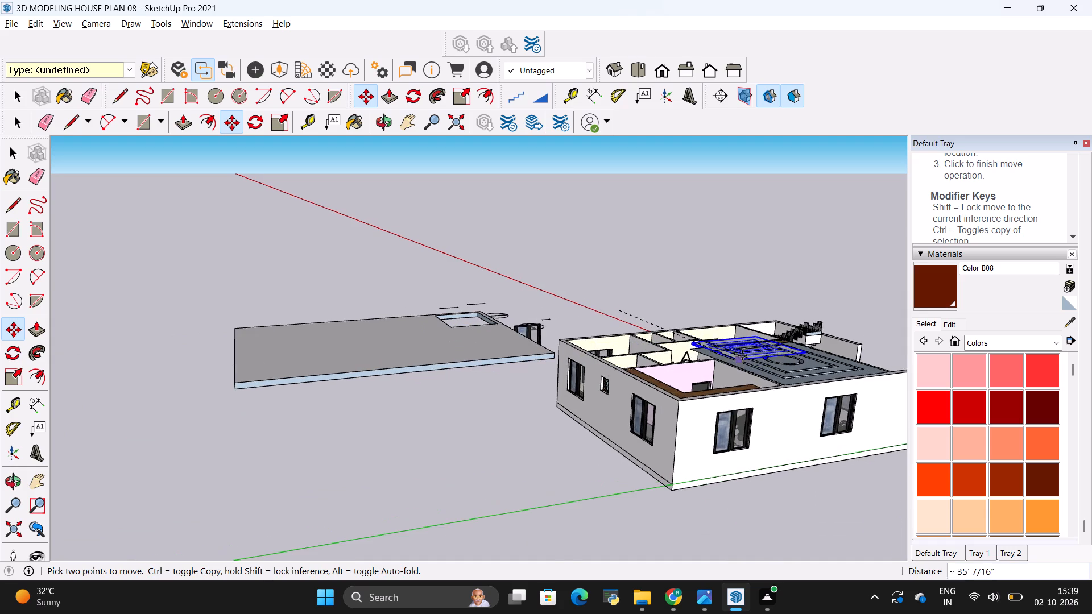
{"action": "scroll", "coordinate": [742, 355], "scroll_direction": "up", "scroll_amount": 2}
{"action": "middle_click_drag", "start_coordinate": [776, 362], "coordinate": [405, 318]}
{"action": "scroll", "coordinate": [481, 296], "scroll_direction": "down", "scroll_amount": 3}
{"action": "middle_click_drag", "start_coordinate": [722, 354], "coordinate": [507, 370]}
{"action": "scroll", "coordinate": [514, 343], "scroll_direction": "down", "scroll_amount": 5}
{"action": "middle_click_drag", "start_coordinate": [494, 429], "coordinate": [470, 493]}
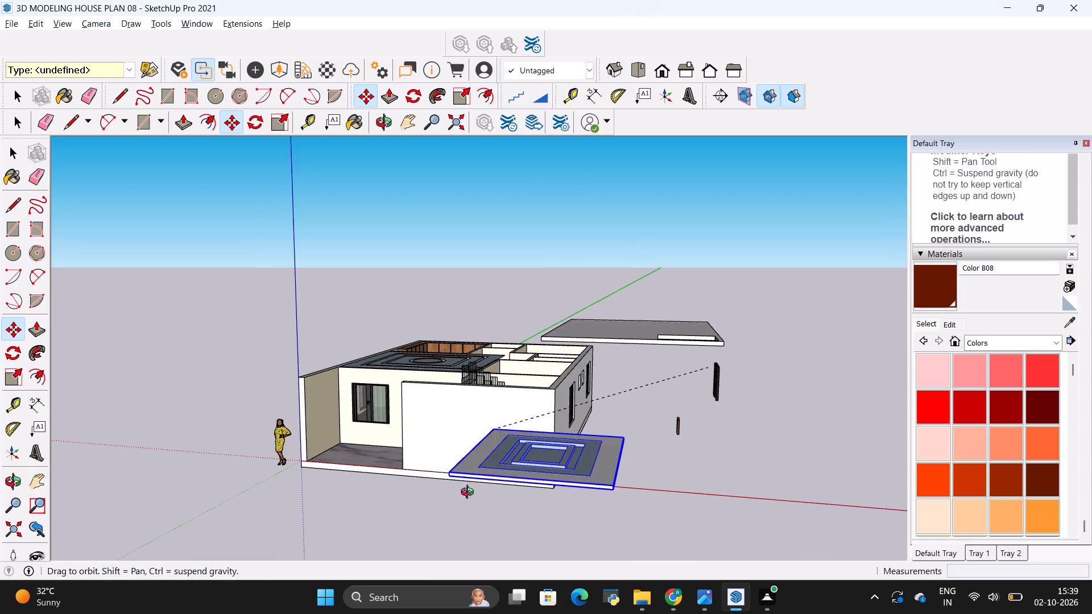
{"action": "middle_click_drag", "start_coordinate": [470, 493], "coordinate": [462, 529]}
{"action": "scroll", "coordinate": [477, 433], "scroll_direction": "up", "scroll_amount": 15}
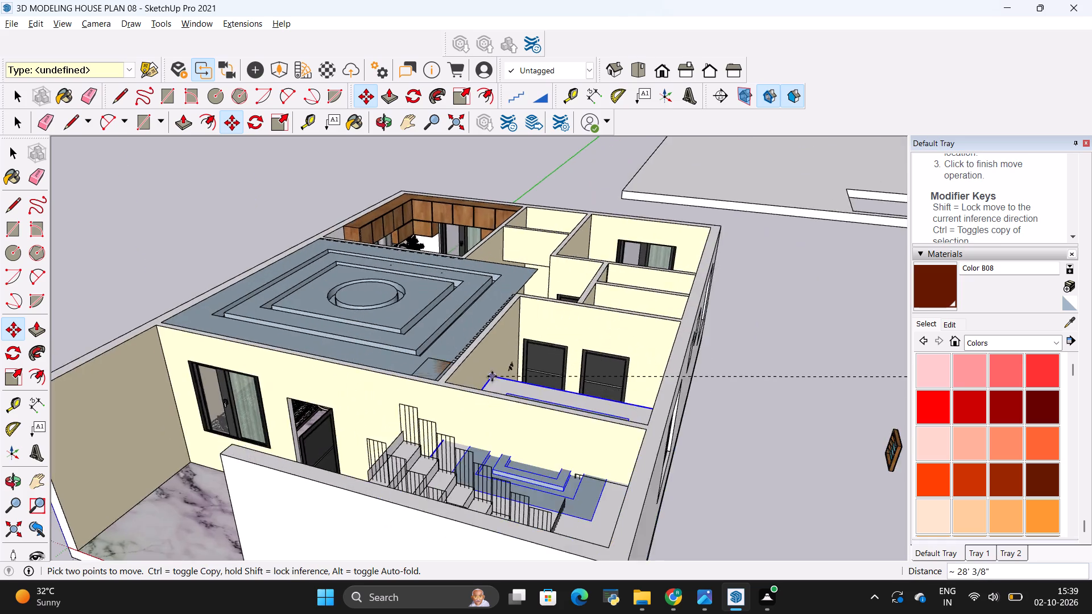
{"action": "scroll", "coordinate": [492, 376], "scroll_direction": "up", "scroll_amount": 6}
{"action": "scroll", "coordinate": [539, 251], "scroll_direction": "up", "scroll_amount": 4}
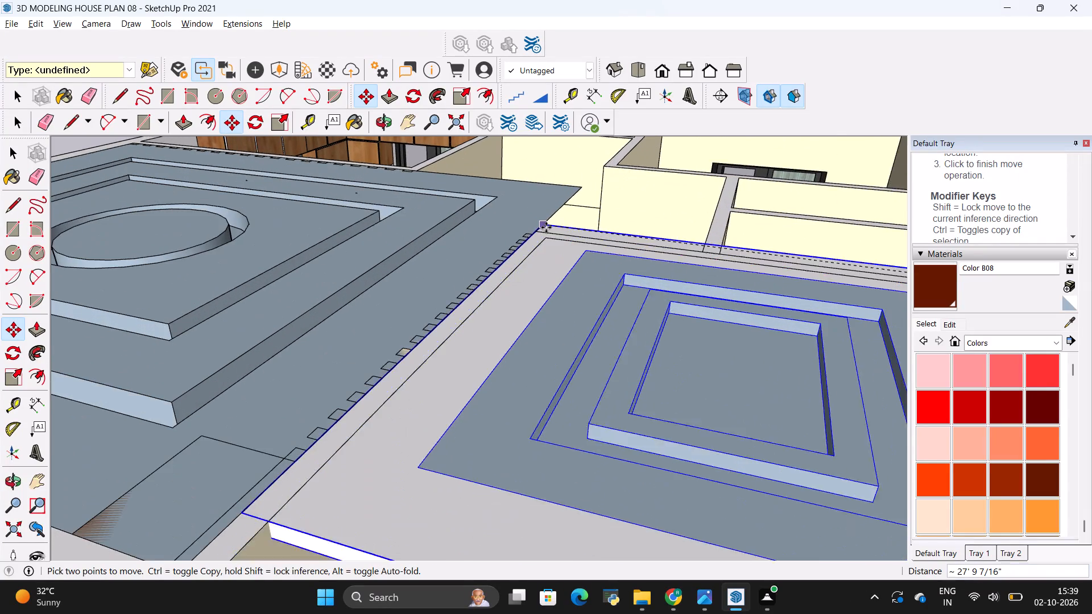
{"action": "scroll", "coordinate": [546, 230], "scroll_direction": "up", "scroll_amount": 6}
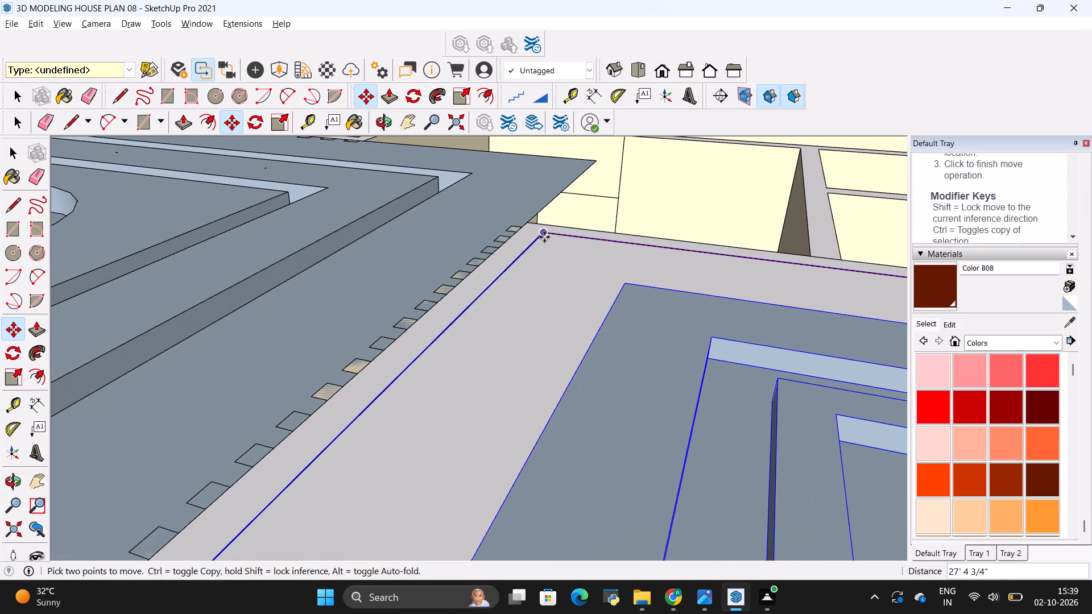
{"action": "left_click", "coordinate": [544, 236]}
{"action": "scroll", "coordinate": [555, 312], "scroll_direction": "down", "scroll_amount": 8}
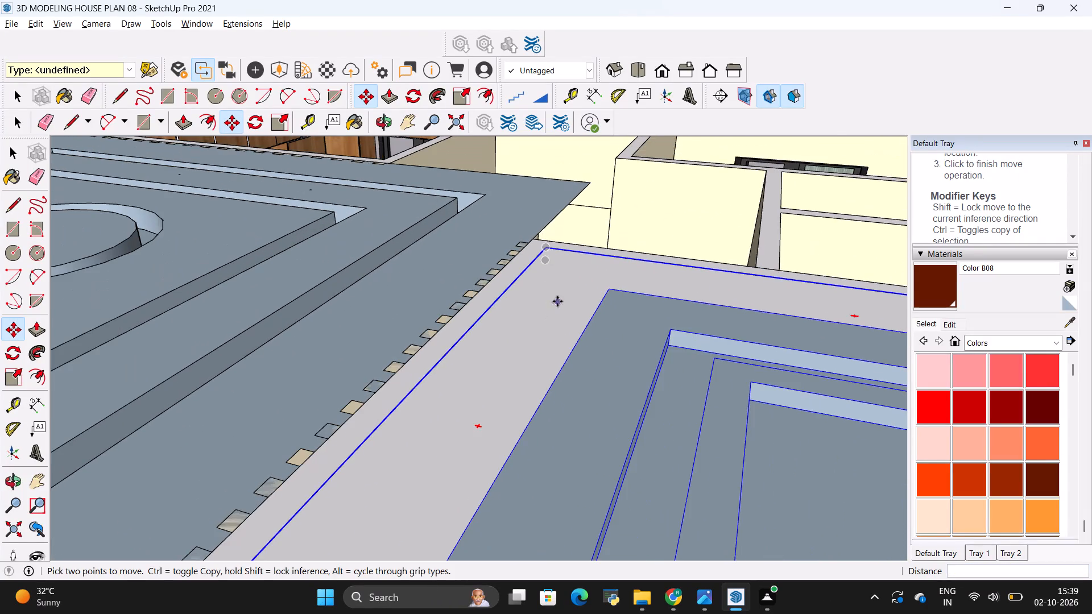
{"action": "scroll", "coordinate": [557, 300], "scroll_direction": "down", "scroll_amount": 14}
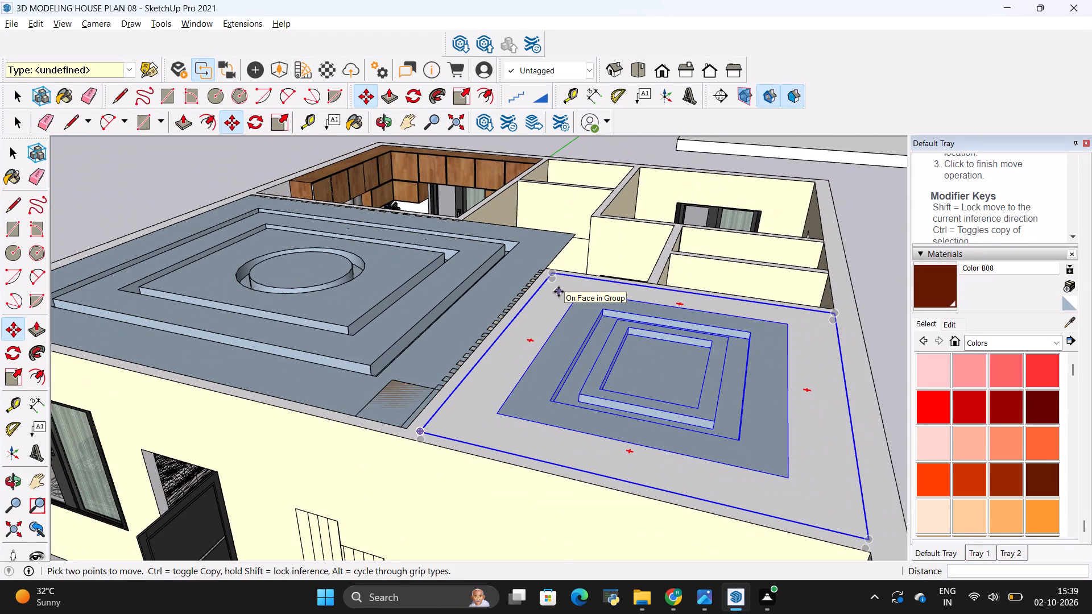
{"action": "scroll", "coordinate": [469, 300], "scroll_direction": "down", "scroll_amount": 12}
{"action": "left_click", "coordinate": [753, 388]}
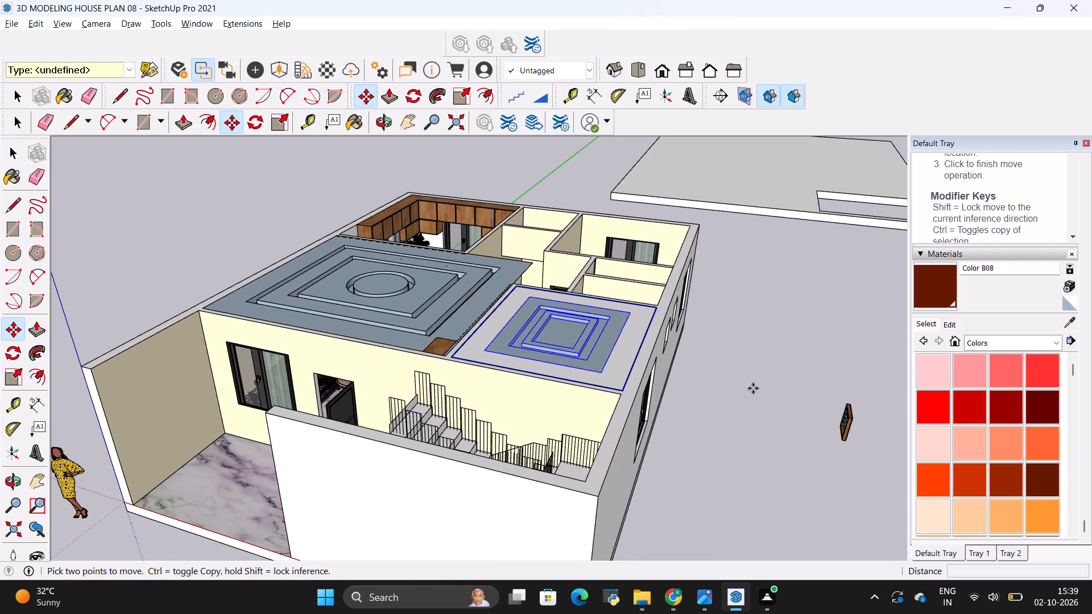
{"action": "key", "text": "space"}
{"action": "left_click", "coordinate": [684, 396]}
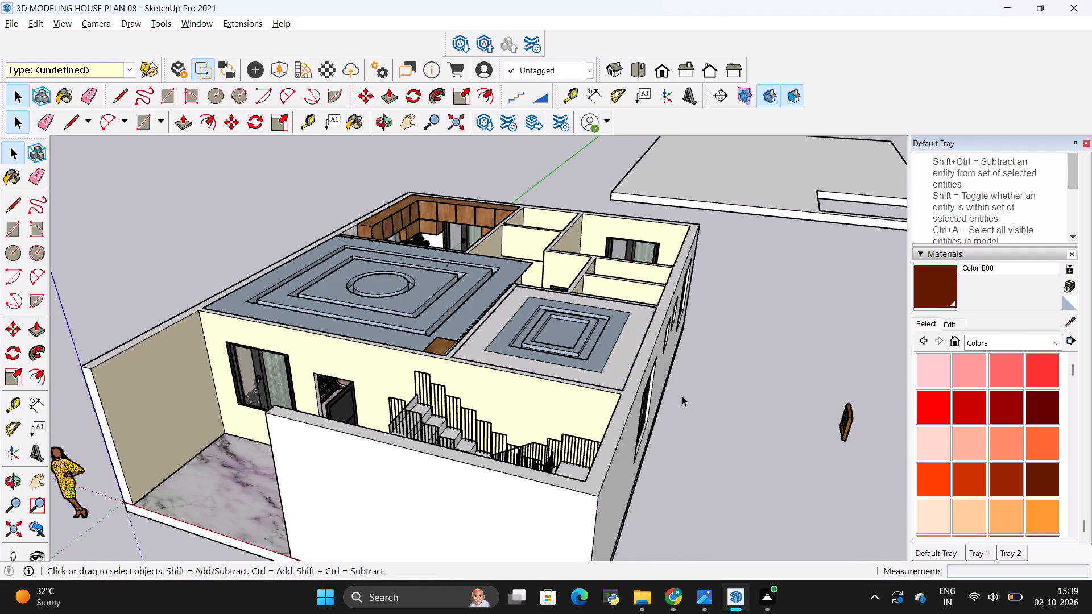
Inspect the bedroom behind the staircase from inside, looking in through its side window at the bed, walls and doors.
{"action": "scroll", "coordinate": [486, 368], "scroll_direction": "up", "scroll_amount": 3}
{"action": "middle_click_drag", "start_coordinate": [595, 416], "coordinate": [522, 401]}
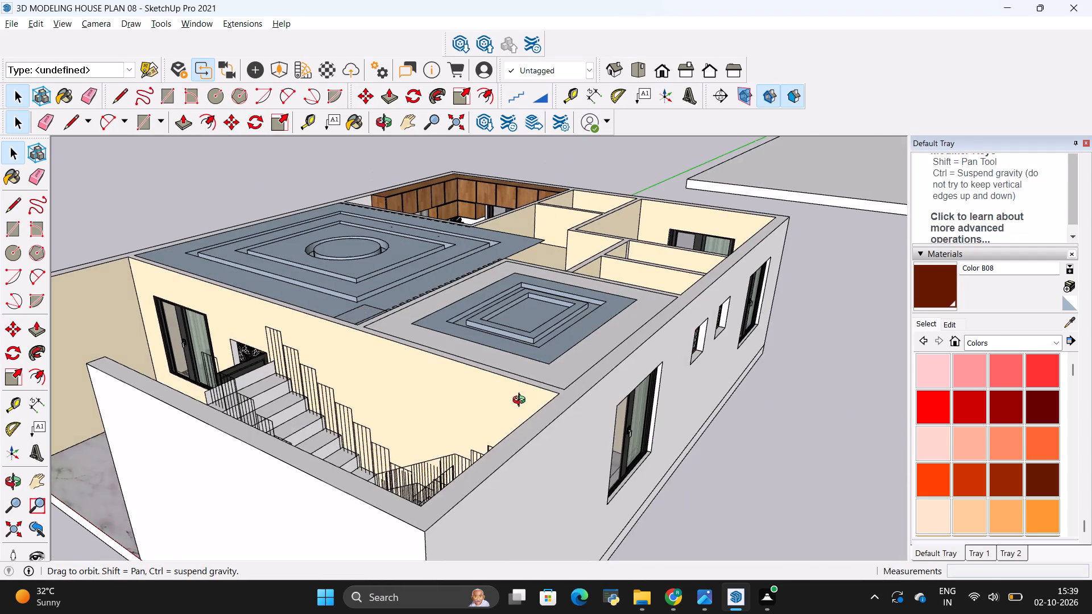
{"action": "middle_click_drag", "start_coordinate": [522, 401], "coordinate": [404, 347]}
{"action": "scroll", "coordinate": [420, 334], "scroll_direction": "up", "scroll_amount": 3}
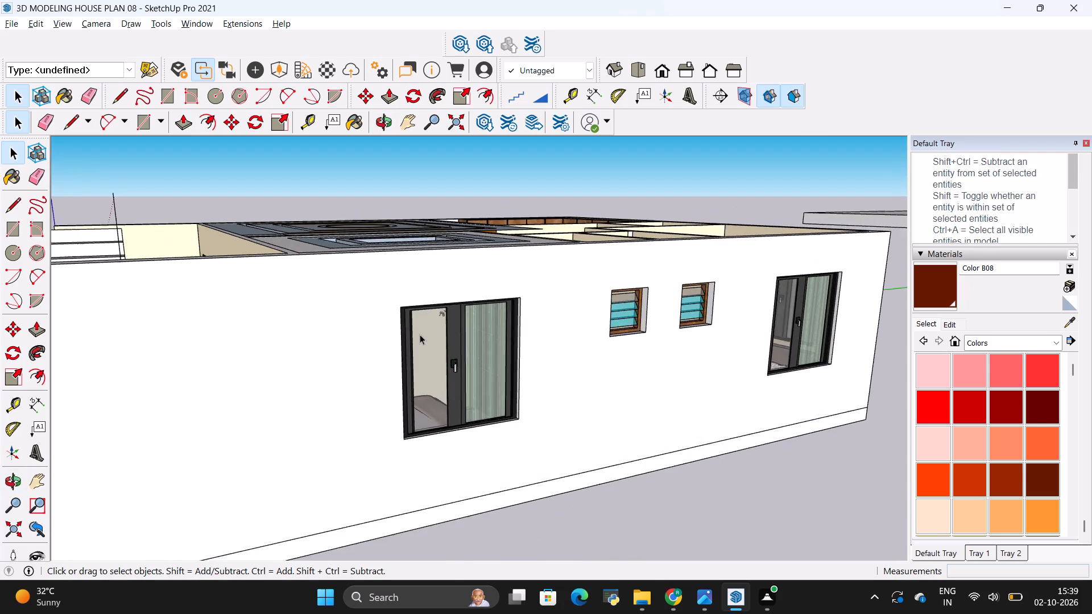
{"action": "scroll", "coordinate": [420, 334], "scroll_direction": "up", "scroll_amount": 20}
{"action": "scroll", "coordinate": [420, 334], "scroll_direction": "up", "scroll_amount": 10}
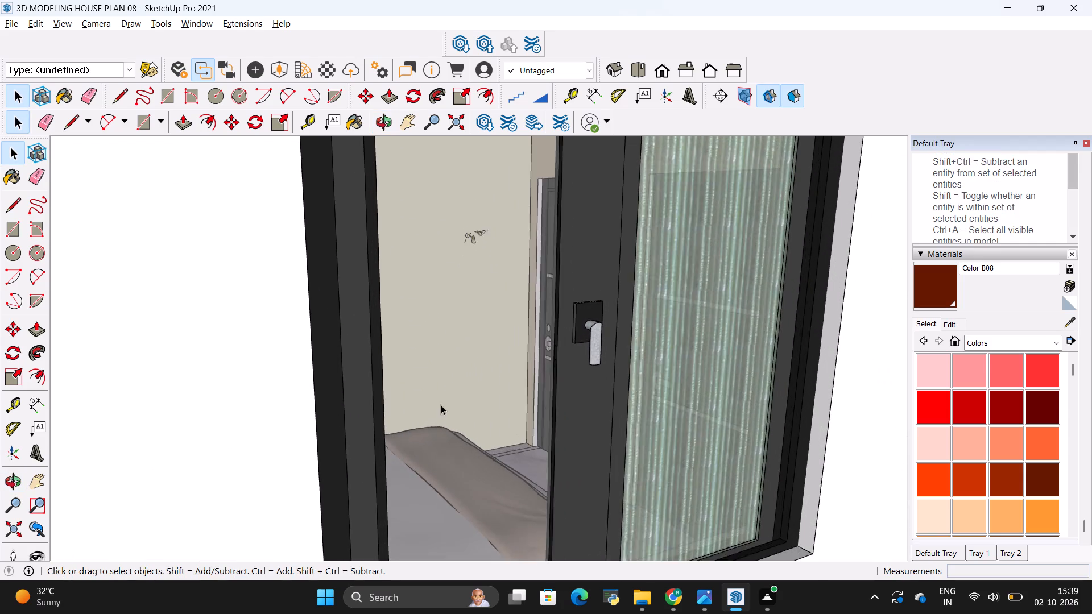
{"action": "scroll", "coordinate": [441, 405], "scroll_direction": "up", "scroll_amount": 20}
{"action": "scroll", "coordinate": [441, 405], "scroll_direction": "up", "scroll_amount": 10}
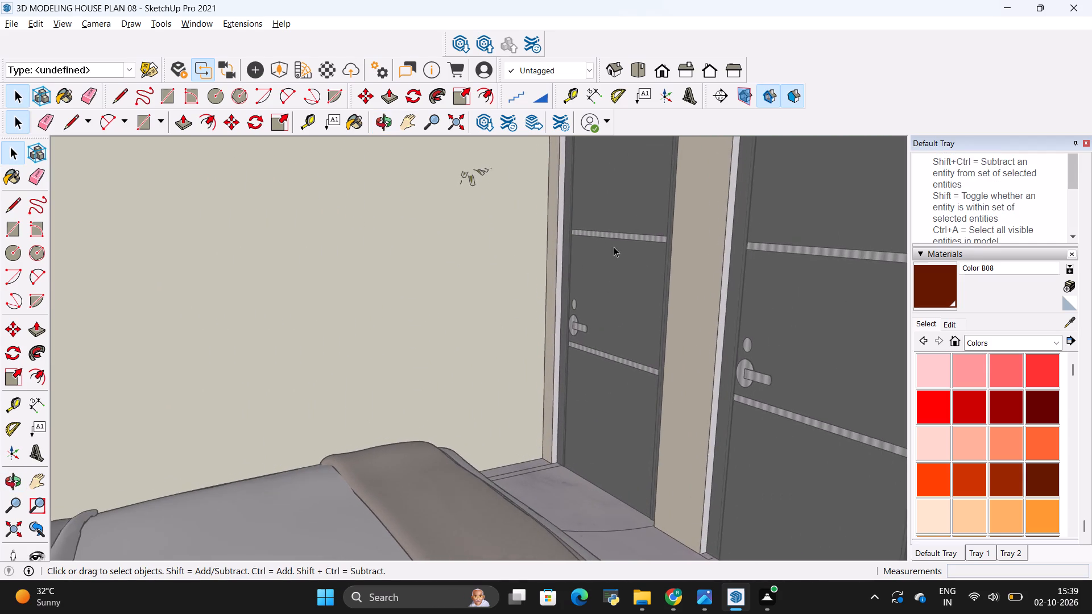
{"action": "scroll", "coordinate": [614, 247], "scroll_direction": "up", "scroll_amount": 20}
{"action": "scroll", "coordinate": [614, 247], "scroll_direction": "up", "scroll_amount": 7}
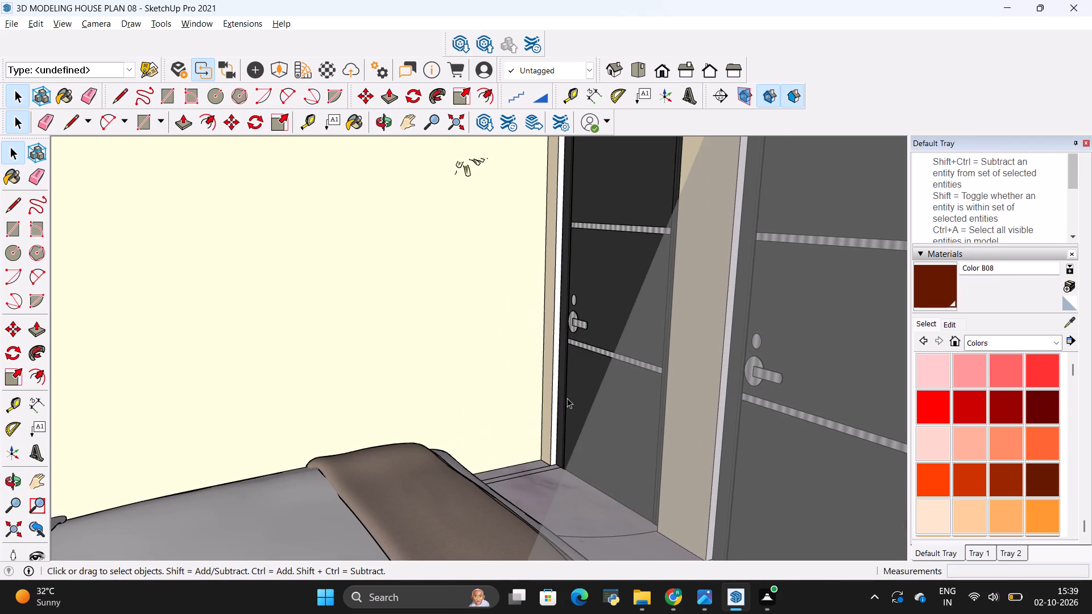
{"action": "scroll", "coordinate": [567, 399], "scroll_direction": "up", "scroll_amount": 3}
{"action": "middle_click_drag", "start_coordinate": [569, 413], "coordinate": [653, 392]}
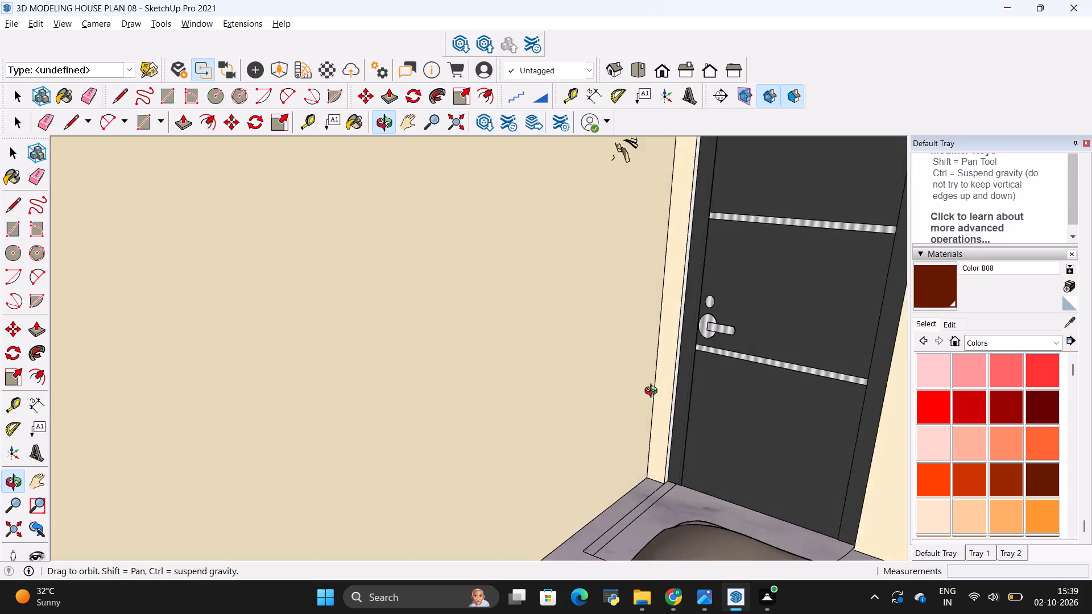
{"action": "middle_click_drag", "start_coordinate": [653, 392], "coordinate": [652, 404]}
{"action": "scroll", "coordinate": [669, 395], "scroll_direction": "down", "scroll_amount": 1}
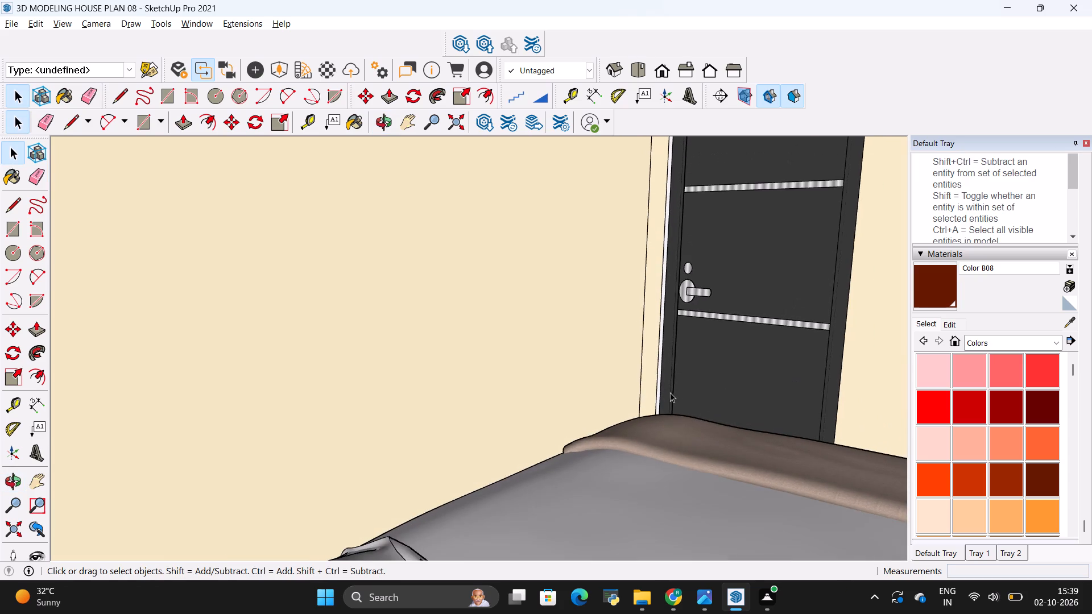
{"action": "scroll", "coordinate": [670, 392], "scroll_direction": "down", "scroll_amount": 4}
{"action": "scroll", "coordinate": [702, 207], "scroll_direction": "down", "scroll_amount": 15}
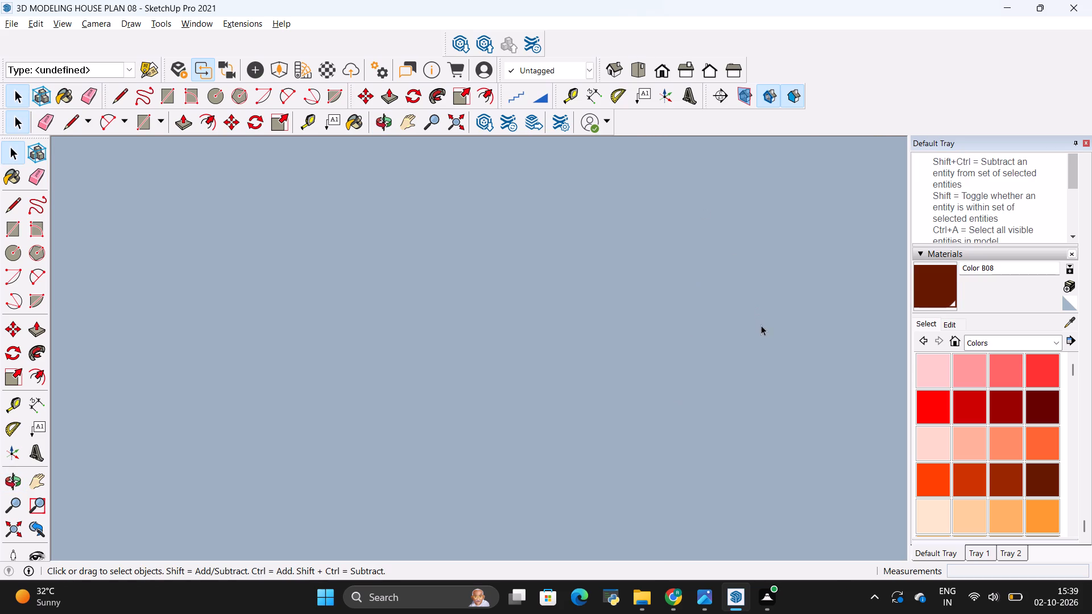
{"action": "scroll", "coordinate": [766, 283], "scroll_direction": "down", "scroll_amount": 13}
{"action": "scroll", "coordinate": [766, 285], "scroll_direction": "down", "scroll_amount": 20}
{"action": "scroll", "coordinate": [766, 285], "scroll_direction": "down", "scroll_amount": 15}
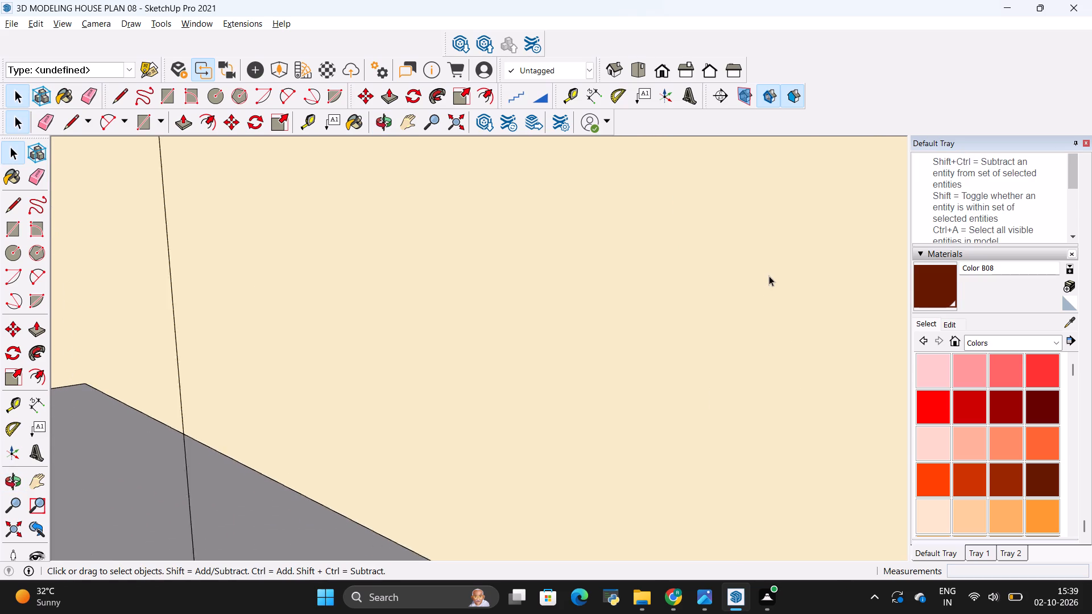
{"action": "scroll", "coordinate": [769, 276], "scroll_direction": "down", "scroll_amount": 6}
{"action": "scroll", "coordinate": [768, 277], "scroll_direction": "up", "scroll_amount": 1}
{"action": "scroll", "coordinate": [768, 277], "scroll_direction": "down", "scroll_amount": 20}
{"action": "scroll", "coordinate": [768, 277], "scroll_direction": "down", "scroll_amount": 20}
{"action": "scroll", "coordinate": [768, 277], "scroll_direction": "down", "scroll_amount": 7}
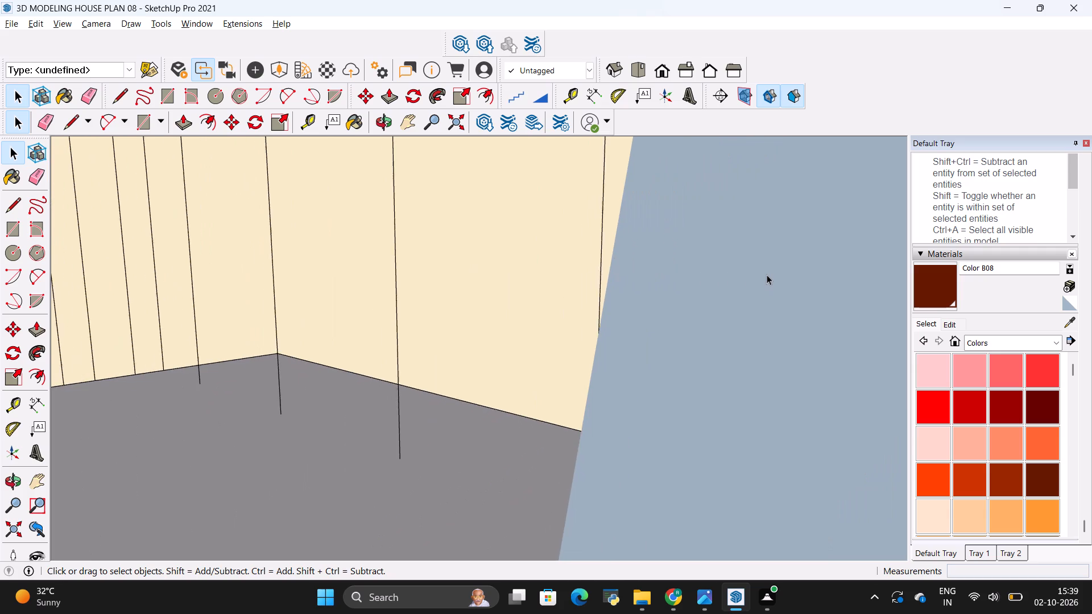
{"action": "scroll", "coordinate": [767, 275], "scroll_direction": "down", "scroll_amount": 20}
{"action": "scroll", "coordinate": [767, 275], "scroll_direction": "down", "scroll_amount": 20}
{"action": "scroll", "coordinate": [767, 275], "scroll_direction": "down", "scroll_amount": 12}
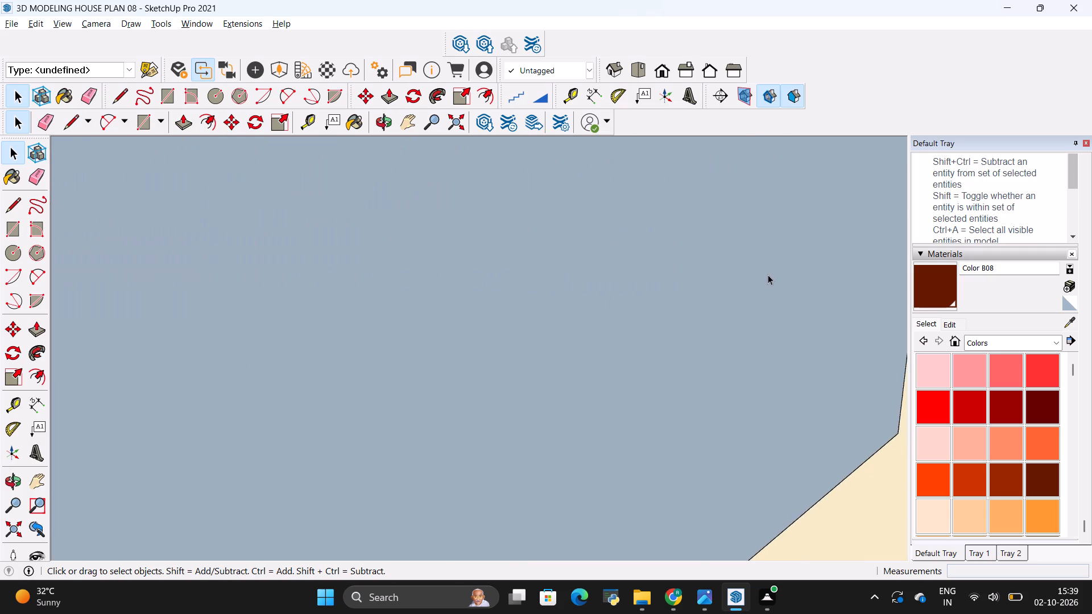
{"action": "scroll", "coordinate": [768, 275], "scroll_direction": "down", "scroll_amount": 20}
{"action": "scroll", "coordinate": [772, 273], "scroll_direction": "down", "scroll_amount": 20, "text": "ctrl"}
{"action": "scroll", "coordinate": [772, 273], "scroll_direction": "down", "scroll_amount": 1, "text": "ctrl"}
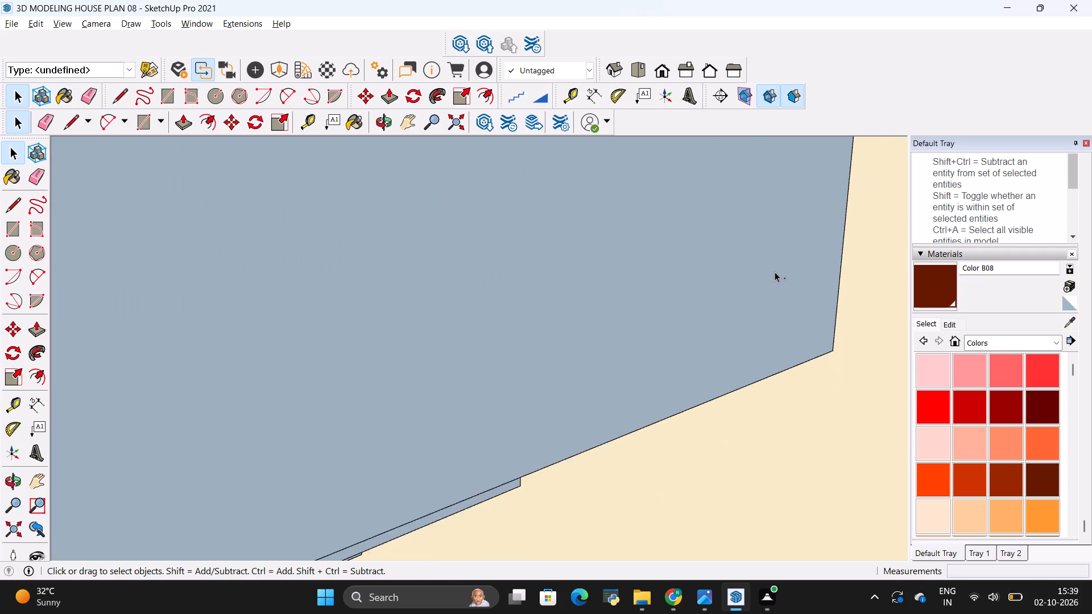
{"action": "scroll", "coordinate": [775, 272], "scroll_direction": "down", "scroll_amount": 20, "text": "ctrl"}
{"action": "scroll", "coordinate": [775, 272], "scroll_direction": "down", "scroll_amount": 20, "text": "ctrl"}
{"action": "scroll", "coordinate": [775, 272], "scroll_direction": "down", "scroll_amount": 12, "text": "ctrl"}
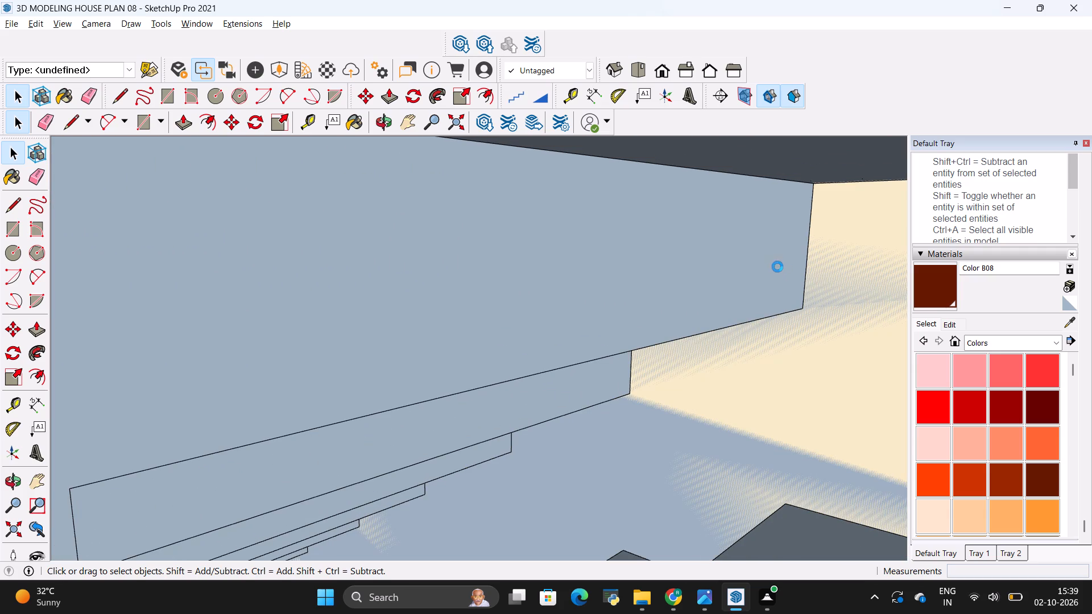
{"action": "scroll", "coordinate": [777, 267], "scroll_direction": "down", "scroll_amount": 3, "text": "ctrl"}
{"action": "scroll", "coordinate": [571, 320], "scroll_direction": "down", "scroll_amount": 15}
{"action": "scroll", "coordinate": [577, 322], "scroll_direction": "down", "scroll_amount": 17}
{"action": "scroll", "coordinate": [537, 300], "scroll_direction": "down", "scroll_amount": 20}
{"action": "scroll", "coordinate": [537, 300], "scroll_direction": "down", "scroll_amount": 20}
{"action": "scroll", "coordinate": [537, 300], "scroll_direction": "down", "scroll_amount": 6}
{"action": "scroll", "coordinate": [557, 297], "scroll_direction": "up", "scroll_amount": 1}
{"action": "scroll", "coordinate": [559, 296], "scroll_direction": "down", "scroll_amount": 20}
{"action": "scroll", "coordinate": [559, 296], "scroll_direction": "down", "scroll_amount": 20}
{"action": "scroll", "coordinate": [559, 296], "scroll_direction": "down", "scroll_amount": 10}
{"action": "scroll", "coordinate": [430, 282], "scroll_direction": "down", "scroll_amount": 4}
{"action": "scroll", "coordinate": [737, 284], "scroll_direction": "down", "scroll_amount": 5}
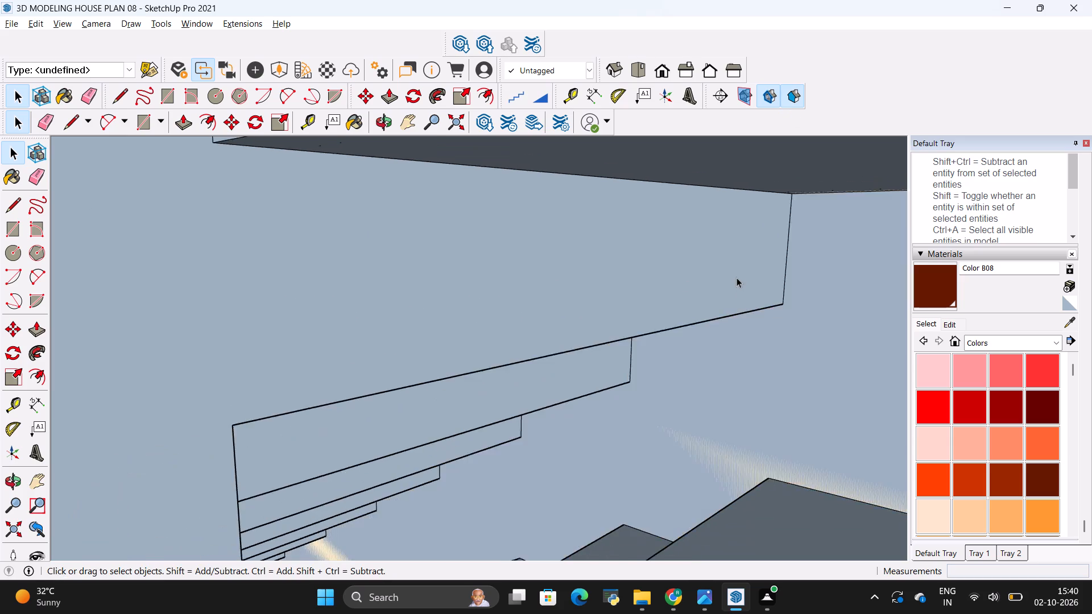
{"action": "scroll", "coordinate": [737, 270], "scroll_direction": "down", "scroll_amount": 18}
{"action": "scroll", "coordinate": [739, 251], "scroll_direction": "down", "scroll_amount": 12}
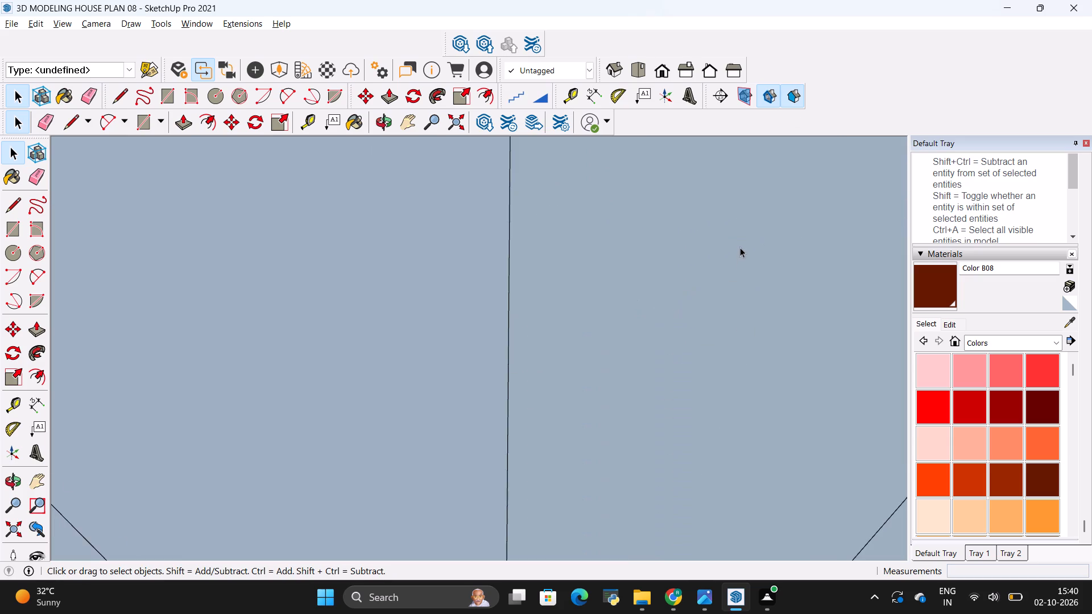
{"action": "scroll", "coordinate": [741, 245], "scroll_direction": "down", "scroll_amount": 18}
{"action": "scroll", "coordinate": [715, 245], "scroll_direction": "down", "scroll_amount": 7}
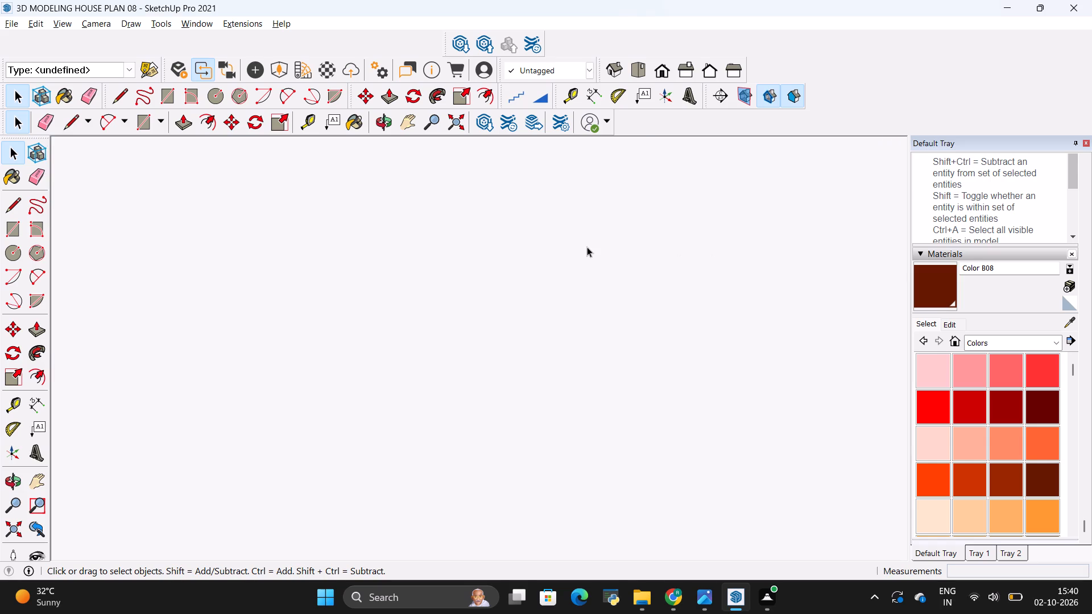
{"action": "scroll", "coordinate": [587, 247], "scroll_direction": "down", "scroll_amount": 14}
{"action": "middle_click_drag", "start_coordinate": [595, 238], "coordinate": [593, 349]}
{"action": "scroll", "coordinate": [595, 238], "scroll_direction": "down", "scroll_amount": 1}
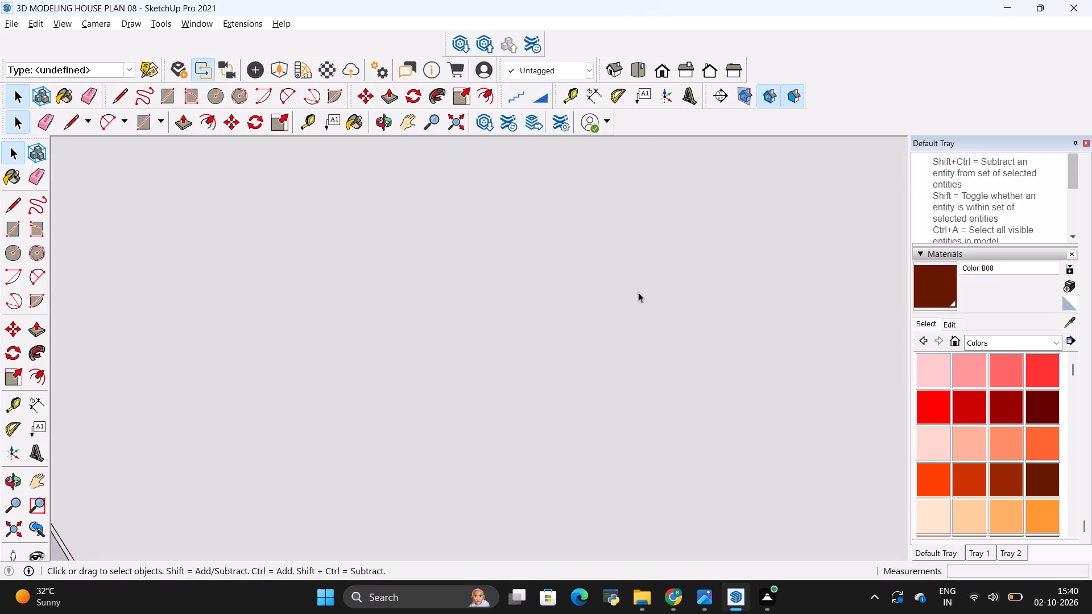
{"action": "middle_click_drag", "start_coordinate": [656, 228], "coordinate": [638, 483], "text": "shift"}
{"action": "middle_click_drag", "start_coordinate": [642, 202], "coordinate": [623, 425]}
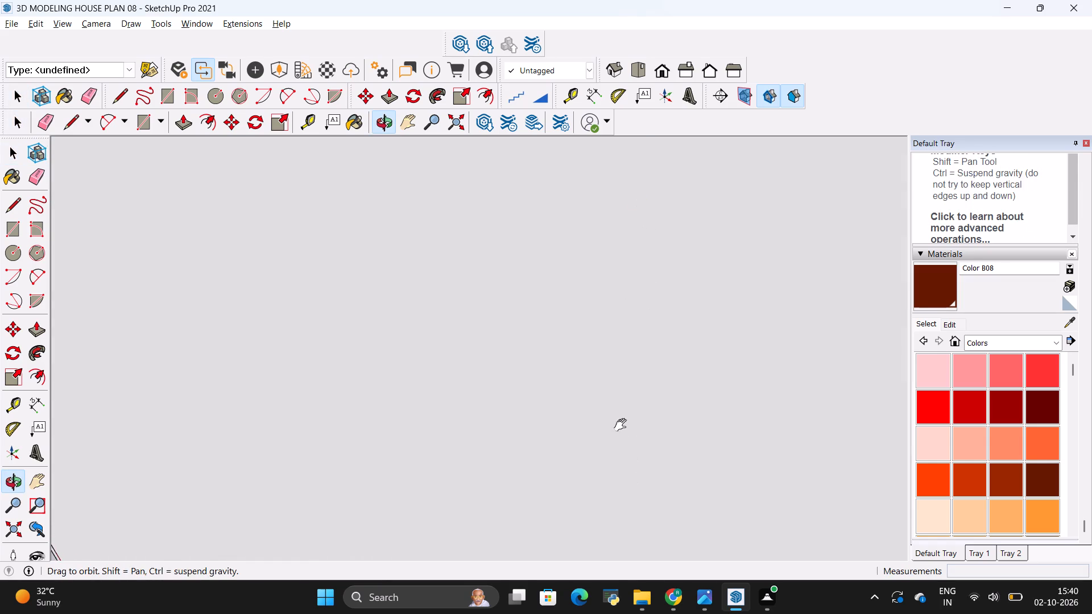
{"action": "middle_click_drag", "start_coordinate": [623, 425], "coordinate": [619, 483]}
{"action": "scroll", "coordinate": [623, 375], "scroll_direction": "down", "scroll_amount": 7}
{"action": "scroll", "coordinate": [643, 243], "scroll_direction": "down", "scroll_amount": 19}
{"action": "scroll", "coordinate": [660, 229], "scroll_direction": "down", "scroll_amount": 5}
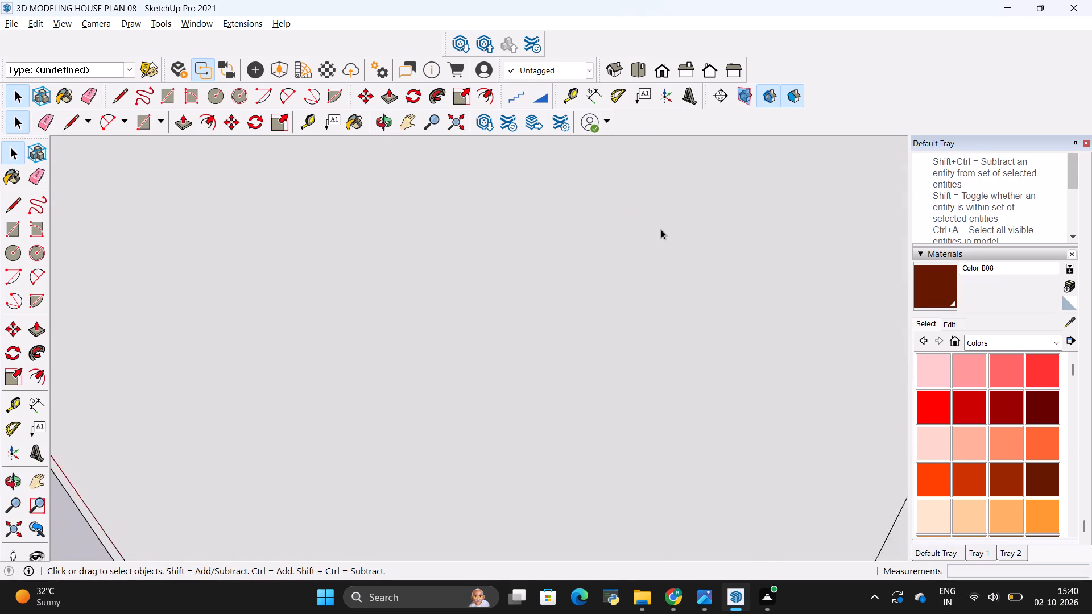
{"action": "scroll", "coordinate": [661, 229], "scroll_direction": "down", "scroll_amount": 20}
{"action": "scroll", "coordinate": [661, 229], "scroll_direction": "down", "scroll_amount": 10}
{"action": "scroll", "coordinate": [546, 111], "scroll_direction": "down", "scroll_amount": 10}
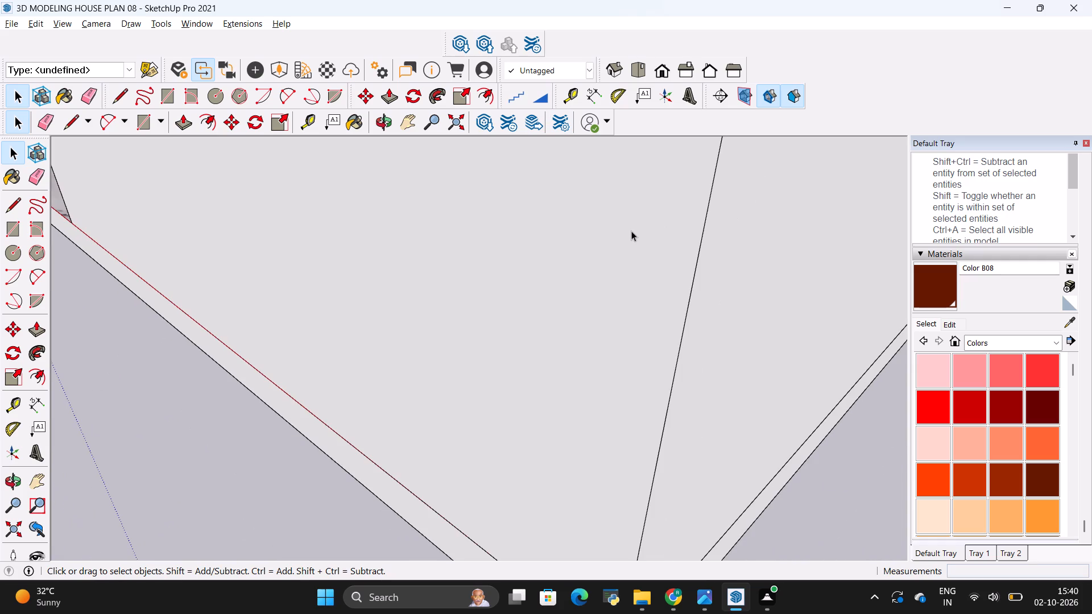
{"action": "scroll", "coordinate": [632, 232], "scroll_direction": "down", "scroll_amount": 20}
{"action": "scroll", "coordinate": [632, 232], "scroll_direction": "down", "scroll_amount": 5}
Inspect the house front and the living and dining interior, including the dining table, chairs, storage unit and slatted marble wall.
{"action": "middle_click_drag", "start_coordinate": [638, 252], "coordinate": [596, 529], "text": "shift"}
{"action": "scroll", "coordinate": [475, 441], "scroll_direction": "down", "scroll_amount": 5}
{"action": "middle_click_drag", "start_coordinate": [490, 479], "coordinate": [659, 531]}
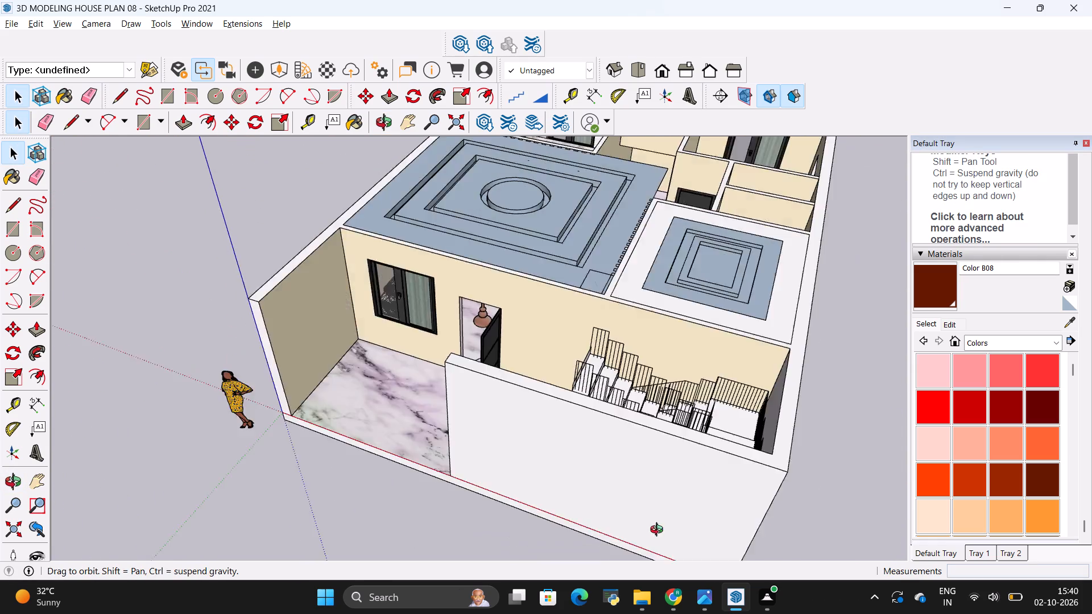
{"action": "middle_click_drag", "start_coordinate": [659, 531], "coordinate": [741, 400]}
{"action": "scroll", "coordinate": [536, 219], "scroll_direction": "up", "scroll_amount": 10}
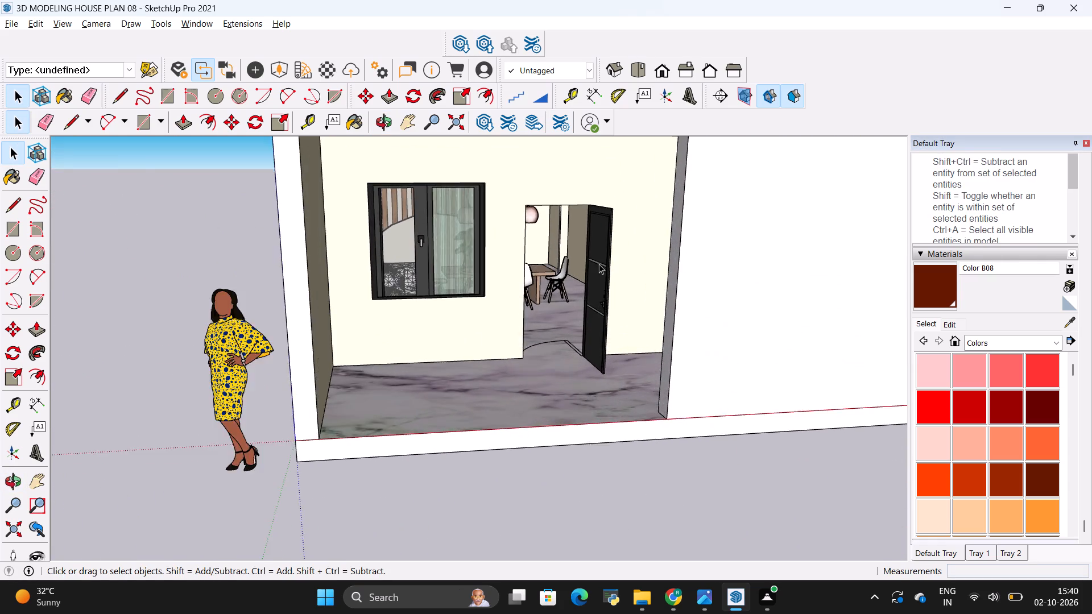
{"action": "scroll", "coordinate": [599, 264], "scroll_direction": "up", "scroll_amount": 10}
{"action": "middle_click_drag", "start_coordinate": [473, 301], "coordinate": [523, 343]}
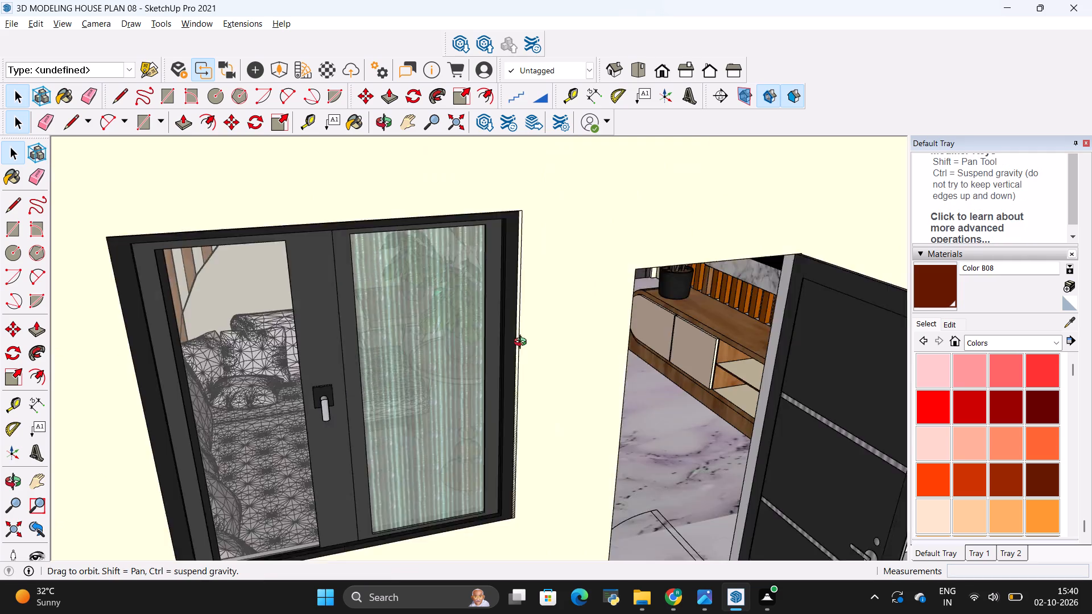
{"action": "middle_click_drag", "start_coordinate": [523, 343], "coordinate": [484, 321]}
{"action": "scroll", "coordinate": [510, 310], "scroll_direction": "up", "scroll_amount": 9}
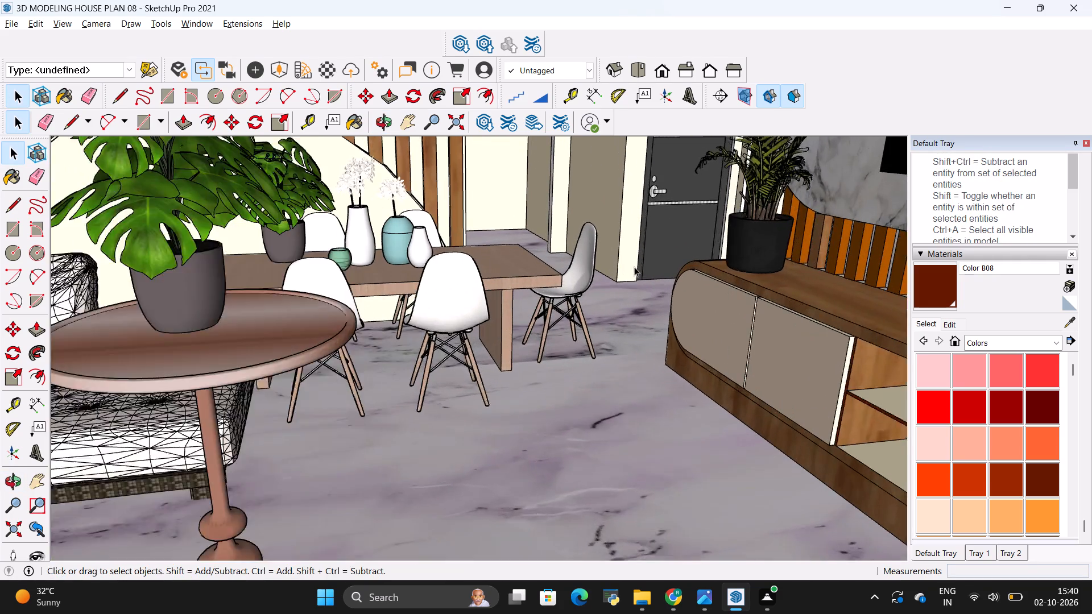
{"action": "middle_click_drag", "start_coordinate": [637, 274], "coordinate": [646, 330]}
{"action": "scroll", "coordinate": [646, 330], "scroll_direction": "down", "scroll_amount": 12}
{"action": "middle_click_drag", "start_coordinate": [679, 403], "coordinate": [677, 393]}
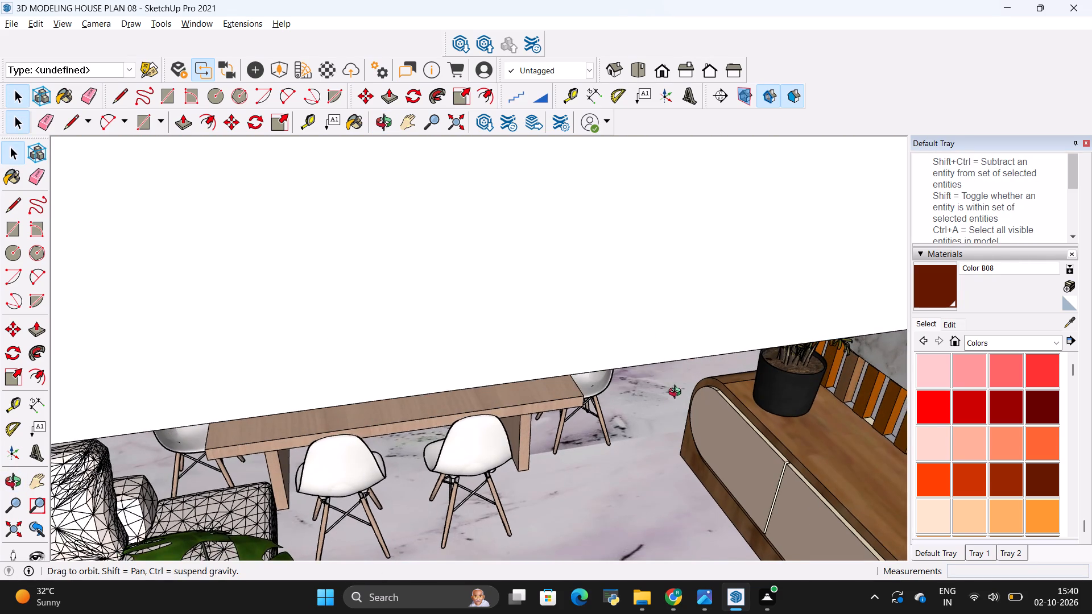
{"action": "middle_click_drag", "start_coordinate": [677, 393], "coordinate": [669, 354]}
{"action": "scroll", "coordinate": [663, 357], "scroll_direction": "down", "scroll_amount": 3}
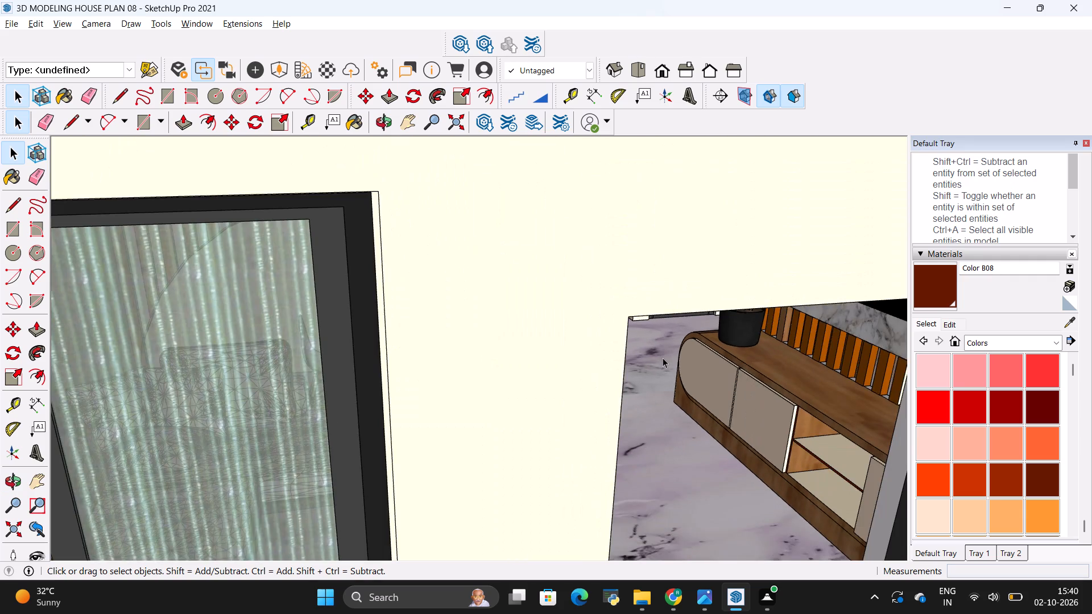
{"action": "scroll", "coordinate": [663, 360], "scroll_direction": "down", "scroll_amount": 5}
{"action": "scroll", "coordinate": [763, 400], "scroll_direction": "up", "scroll_amount": 11}
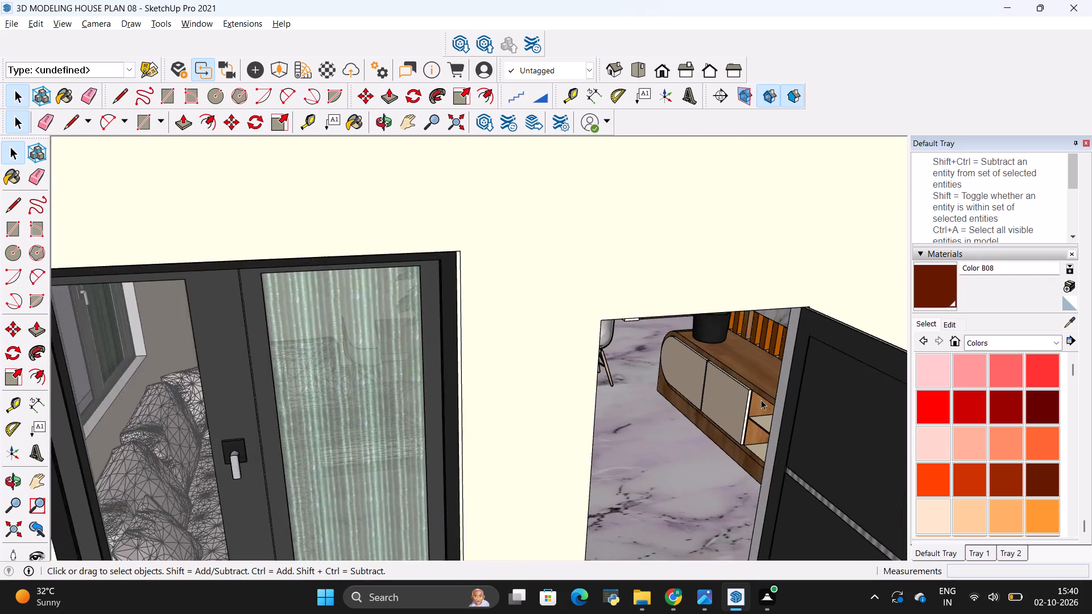
{"action": "scroll", "coordinate": [761, 400], "scroll_direction": "up", "scroll_amount": 12}
{"action": "scroll", "coordinate": [686, 395], "scroll_direction": "up", "scroll_amount": 3}
{"action": "scroll", "coordinate": [739, 395], "scroll_direction": "up", "scroll_amount": 4}
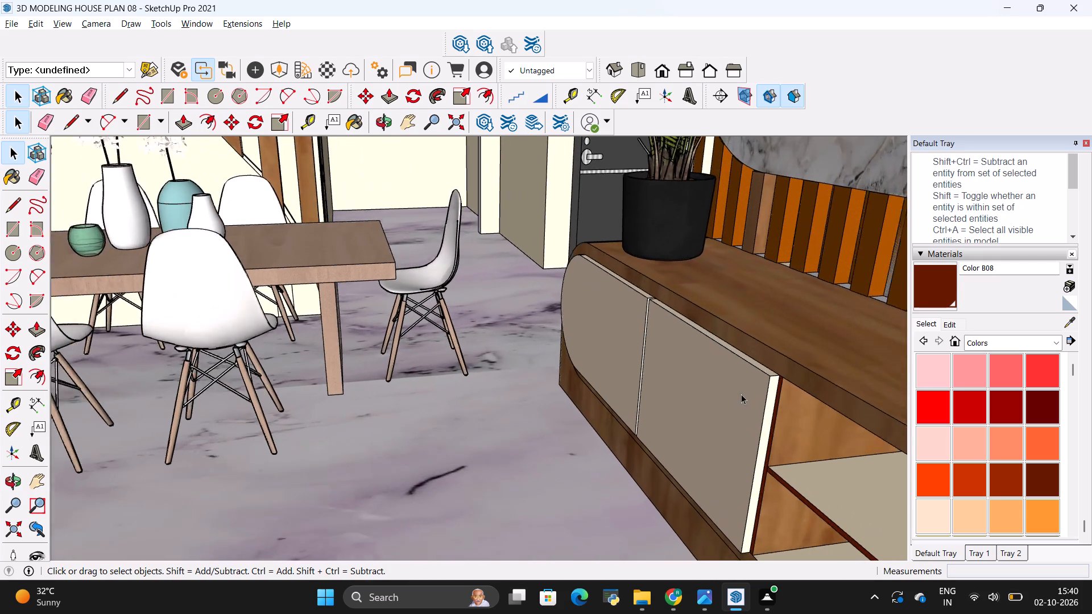
{"action": "scroll", "coordinate": [741, 394], "scroll_direction": "up", "scroll_amount": 1}
{"action": "middle_click_drag", "start_coordinate": [730, 388], "coordinate": [830, 380]}
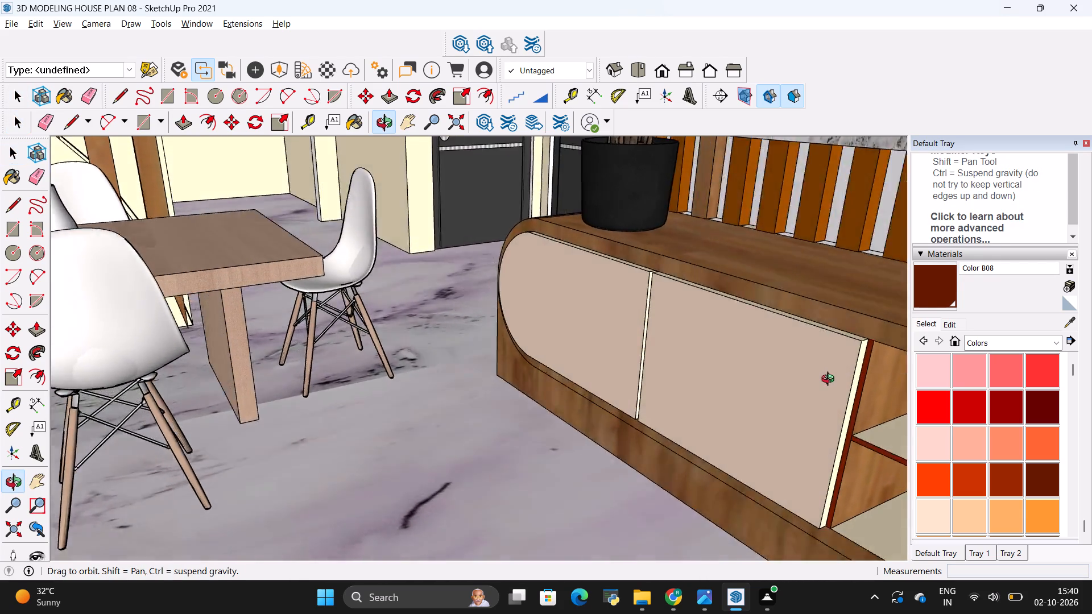
{"action": "middle_click_drag", "start_coordinate": [830, 380], "coordinate": [844, 342]}
{"action": "scroll", "coordinate": [536, 359], "scroll_direction": "down", "scroll_amount": 2}
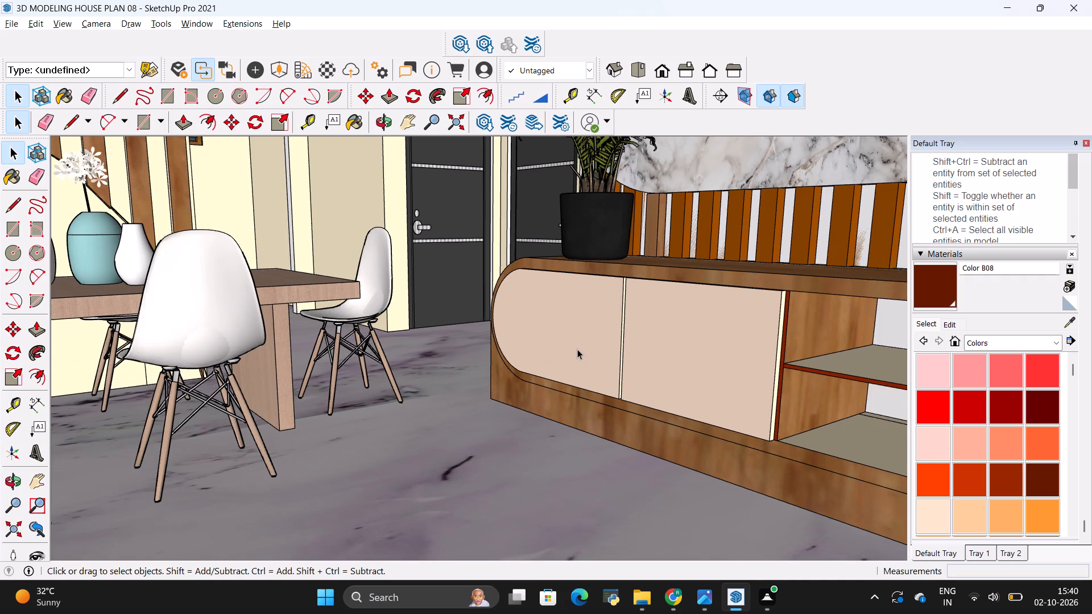
{"action": "scroll", "coordinate": [276, 287], "scroll_direction": "up", "scroll_amount": 2}
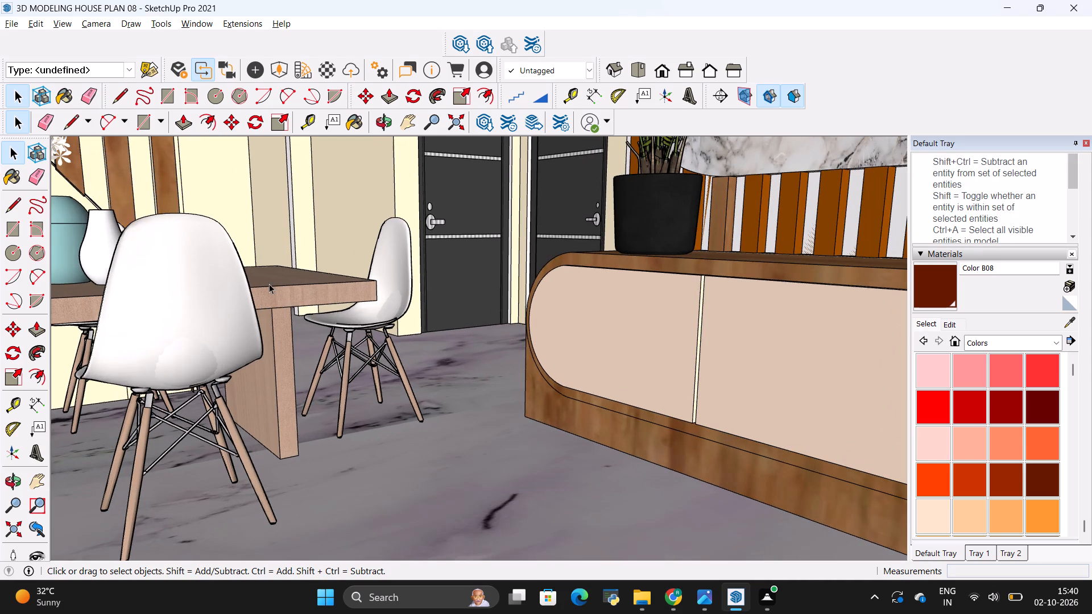
{"action": "scroll", "coordinate": [221, 281], "scroll_direction": "up", "scroll_amount": 3}
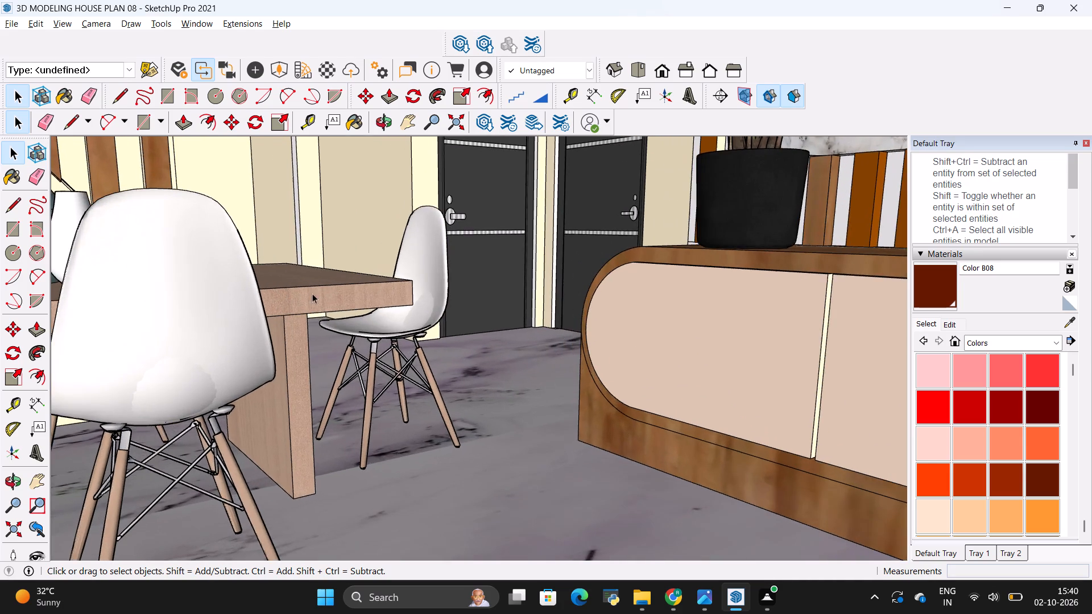
{"action": "middle_click_drag", "start_coordinate": [325, 293], "coordinate": [280, 424]}
{"action": "scroll", "coordinate": [267, 397], "scroll_direction": "down", "scroll_amount": 2}
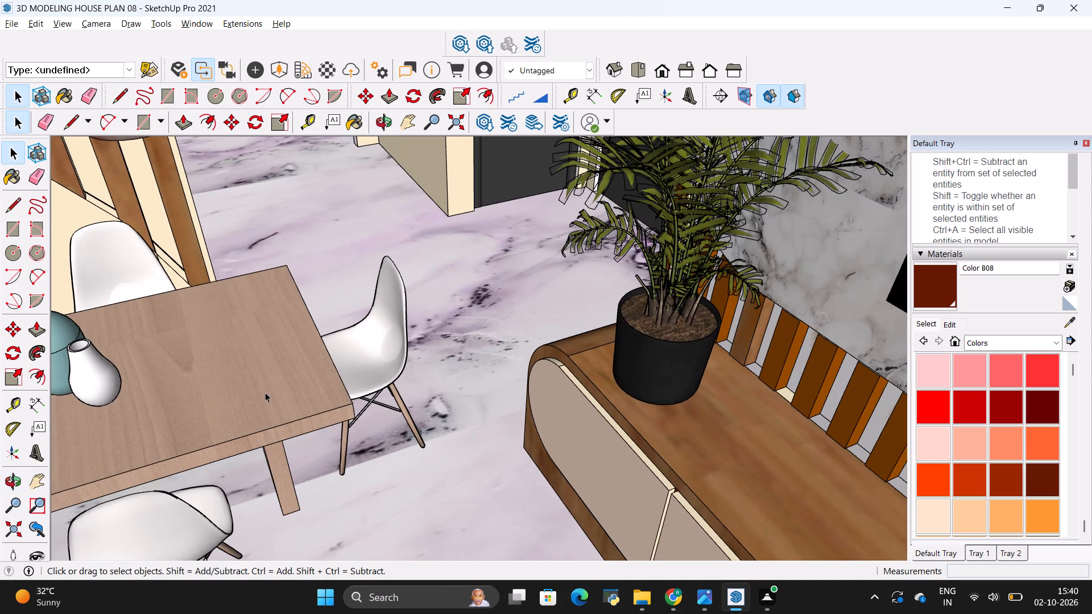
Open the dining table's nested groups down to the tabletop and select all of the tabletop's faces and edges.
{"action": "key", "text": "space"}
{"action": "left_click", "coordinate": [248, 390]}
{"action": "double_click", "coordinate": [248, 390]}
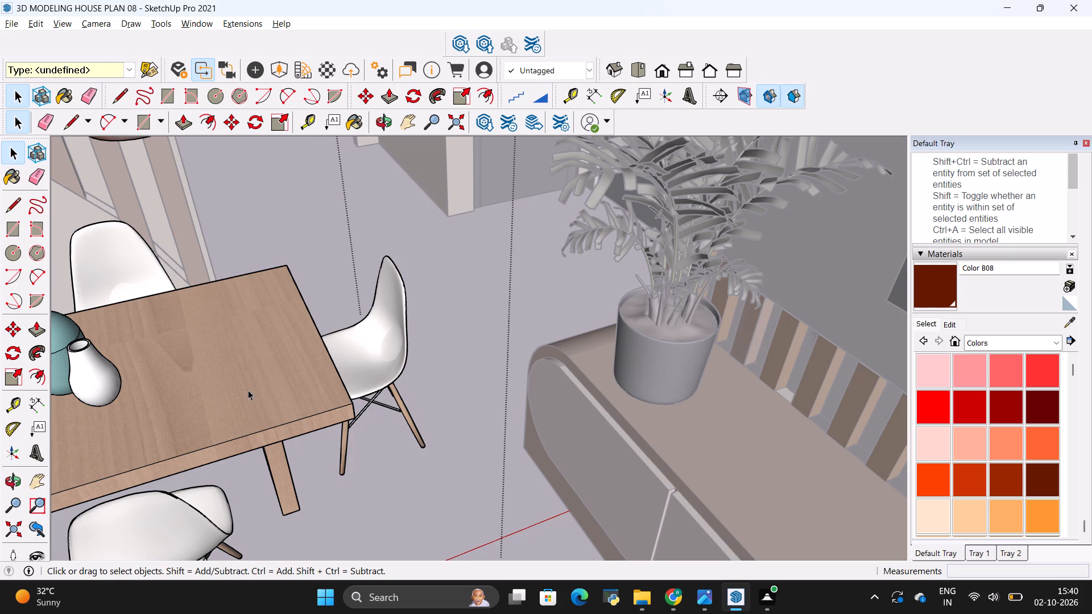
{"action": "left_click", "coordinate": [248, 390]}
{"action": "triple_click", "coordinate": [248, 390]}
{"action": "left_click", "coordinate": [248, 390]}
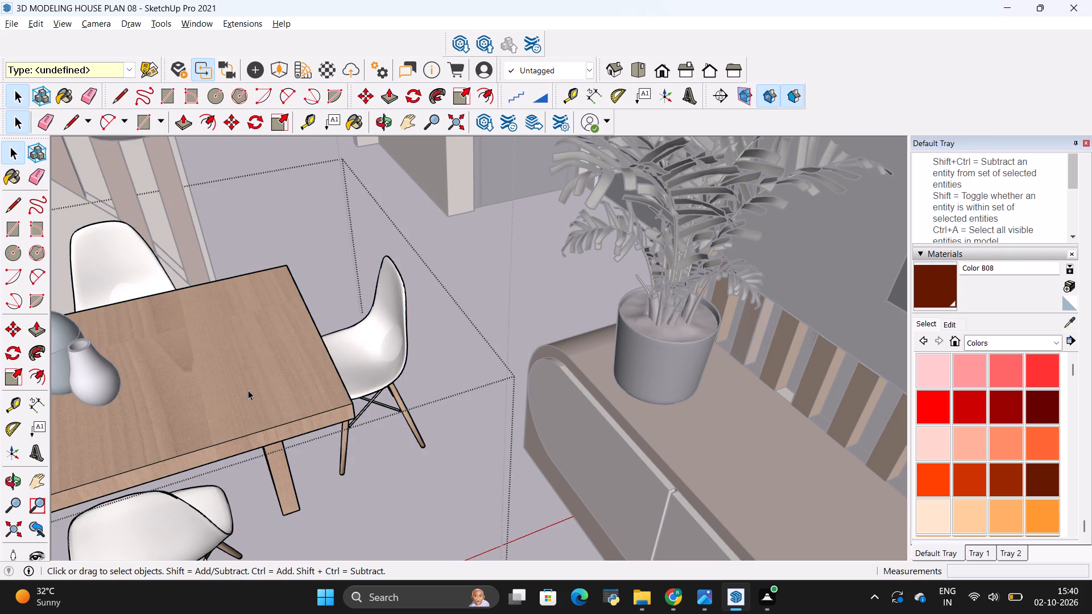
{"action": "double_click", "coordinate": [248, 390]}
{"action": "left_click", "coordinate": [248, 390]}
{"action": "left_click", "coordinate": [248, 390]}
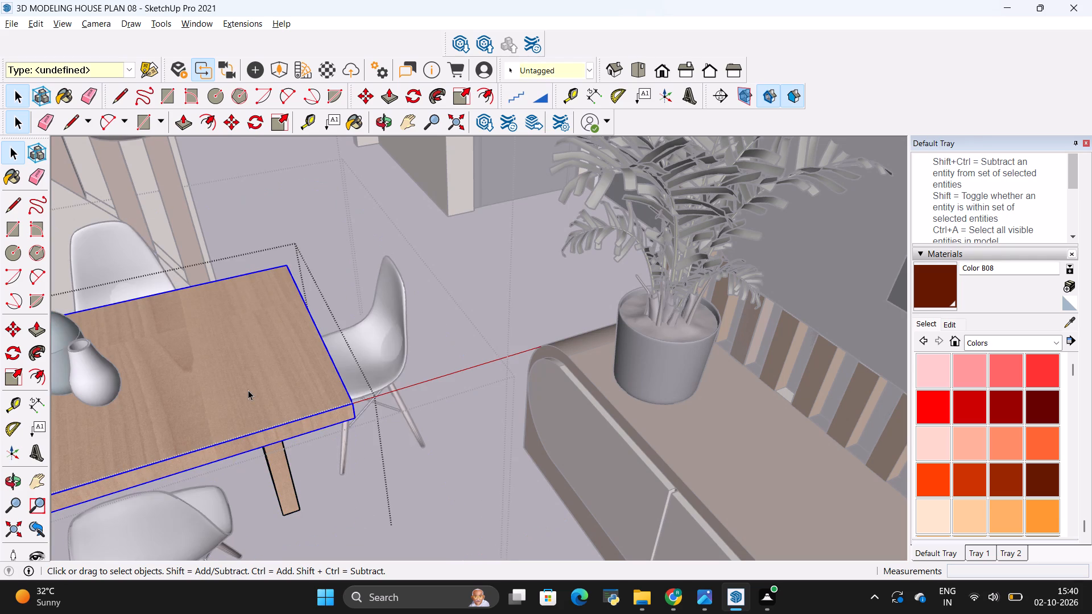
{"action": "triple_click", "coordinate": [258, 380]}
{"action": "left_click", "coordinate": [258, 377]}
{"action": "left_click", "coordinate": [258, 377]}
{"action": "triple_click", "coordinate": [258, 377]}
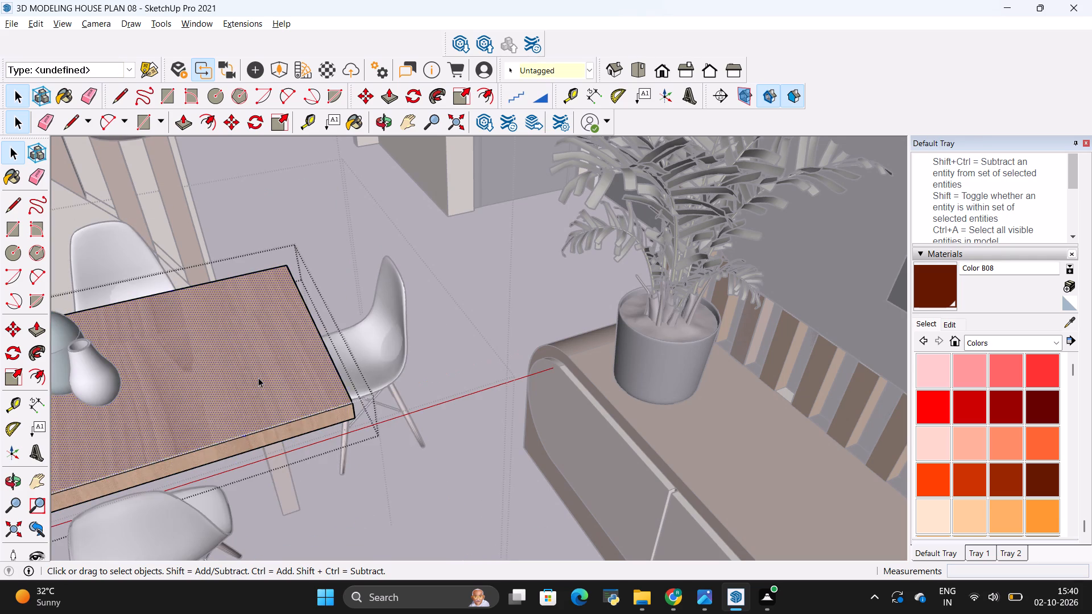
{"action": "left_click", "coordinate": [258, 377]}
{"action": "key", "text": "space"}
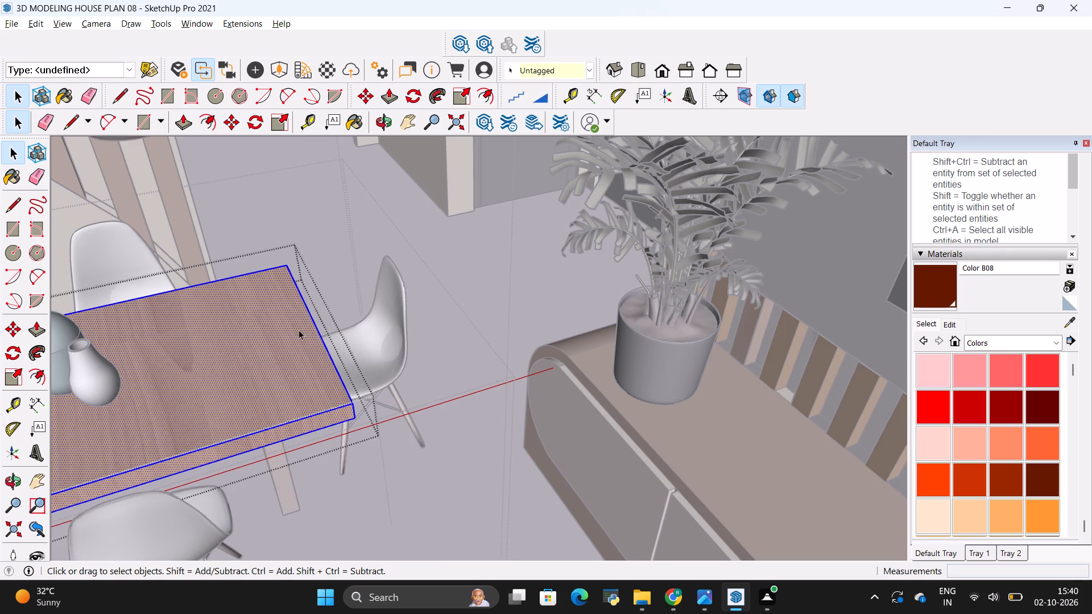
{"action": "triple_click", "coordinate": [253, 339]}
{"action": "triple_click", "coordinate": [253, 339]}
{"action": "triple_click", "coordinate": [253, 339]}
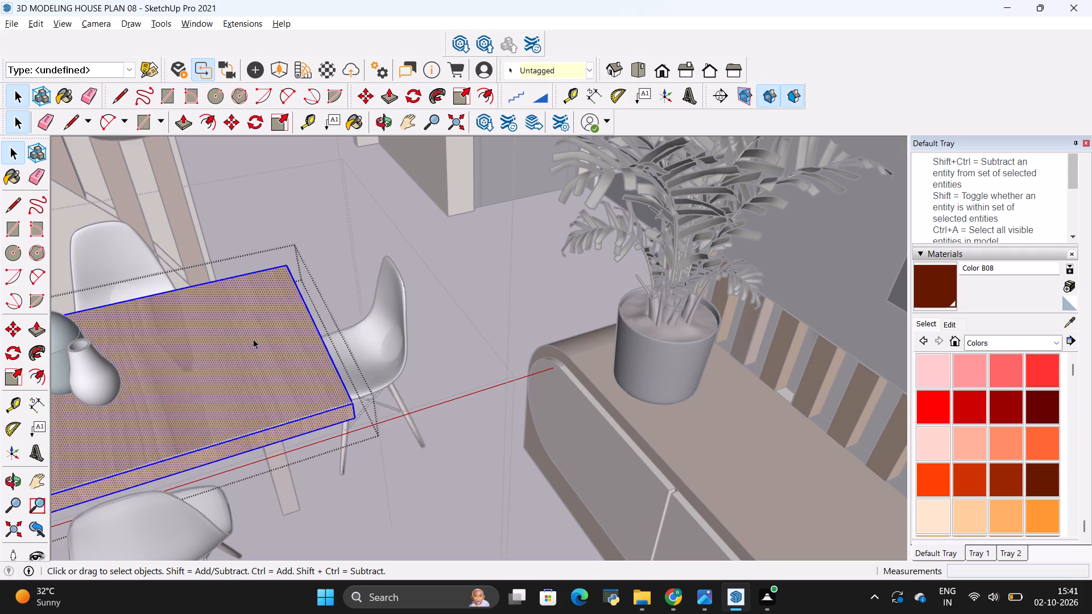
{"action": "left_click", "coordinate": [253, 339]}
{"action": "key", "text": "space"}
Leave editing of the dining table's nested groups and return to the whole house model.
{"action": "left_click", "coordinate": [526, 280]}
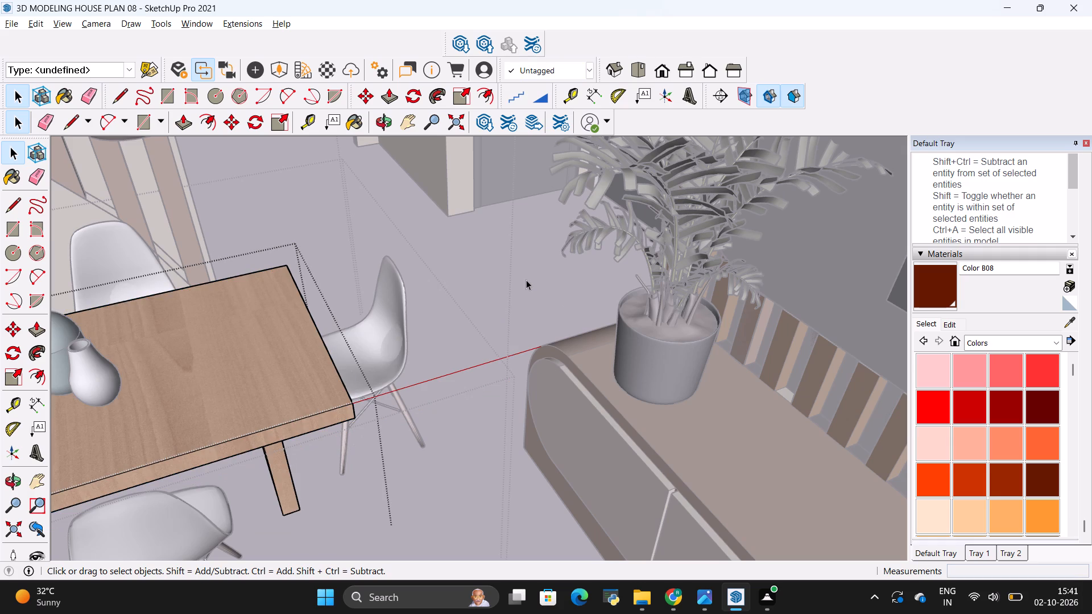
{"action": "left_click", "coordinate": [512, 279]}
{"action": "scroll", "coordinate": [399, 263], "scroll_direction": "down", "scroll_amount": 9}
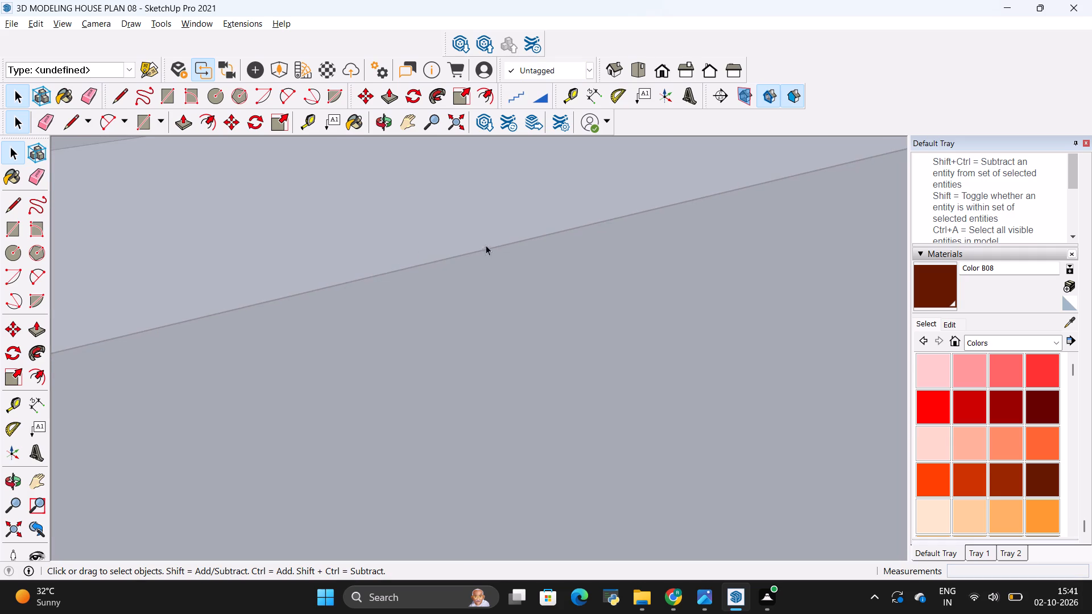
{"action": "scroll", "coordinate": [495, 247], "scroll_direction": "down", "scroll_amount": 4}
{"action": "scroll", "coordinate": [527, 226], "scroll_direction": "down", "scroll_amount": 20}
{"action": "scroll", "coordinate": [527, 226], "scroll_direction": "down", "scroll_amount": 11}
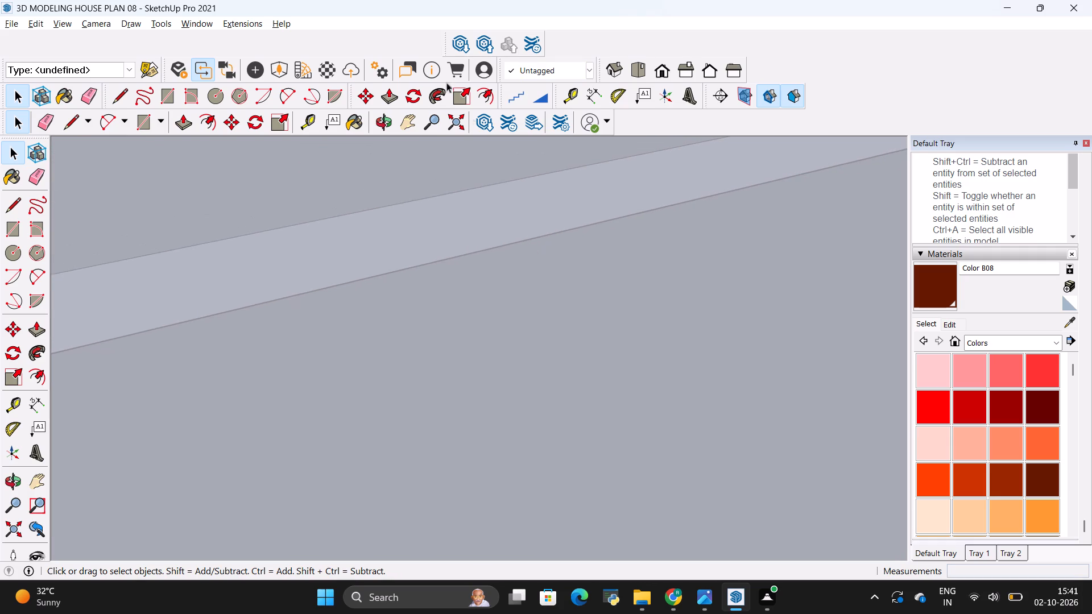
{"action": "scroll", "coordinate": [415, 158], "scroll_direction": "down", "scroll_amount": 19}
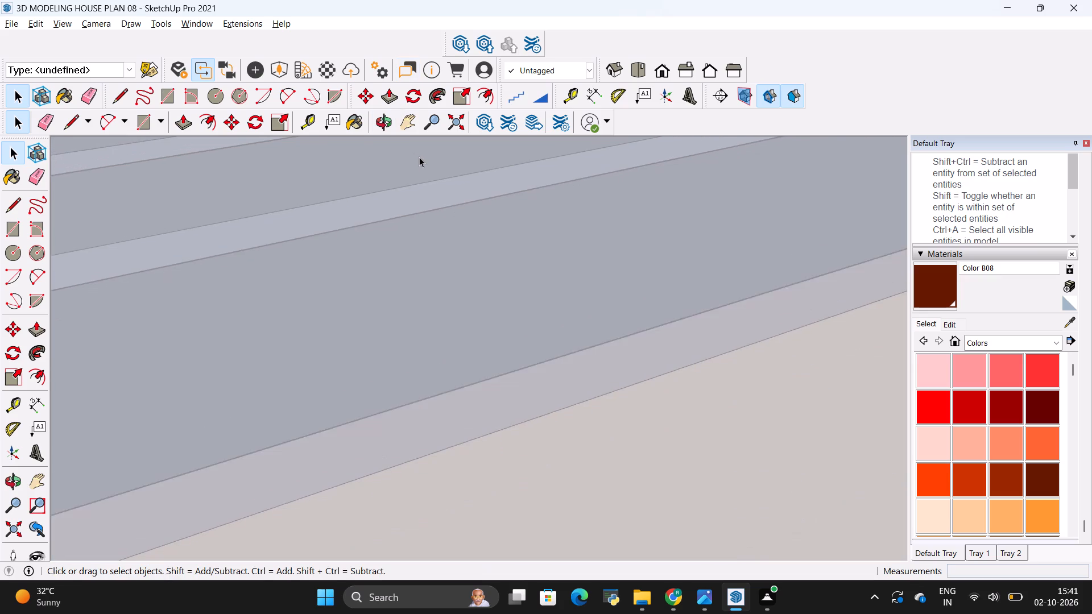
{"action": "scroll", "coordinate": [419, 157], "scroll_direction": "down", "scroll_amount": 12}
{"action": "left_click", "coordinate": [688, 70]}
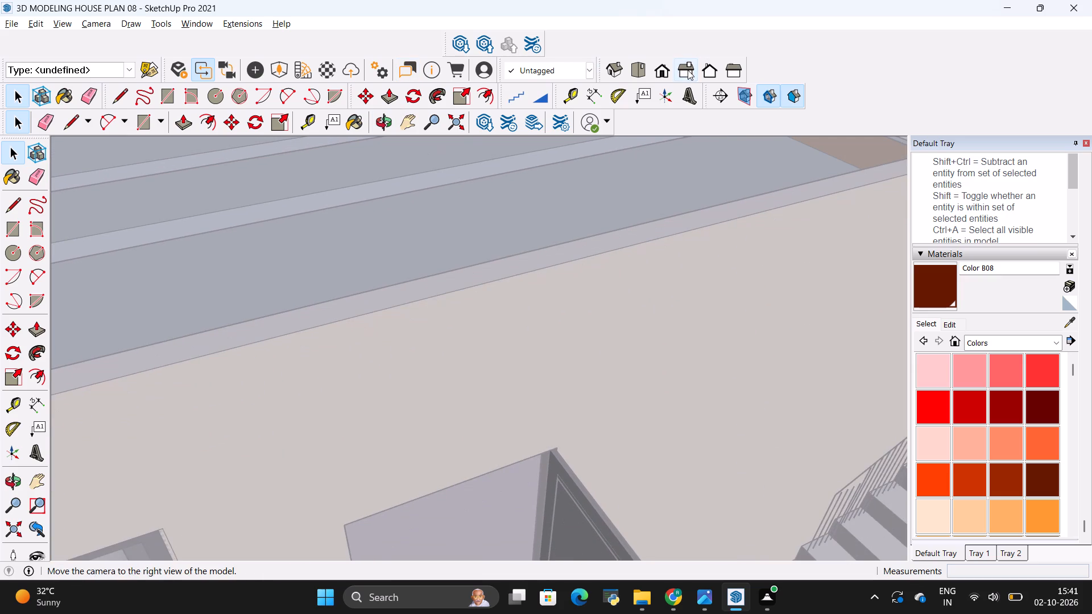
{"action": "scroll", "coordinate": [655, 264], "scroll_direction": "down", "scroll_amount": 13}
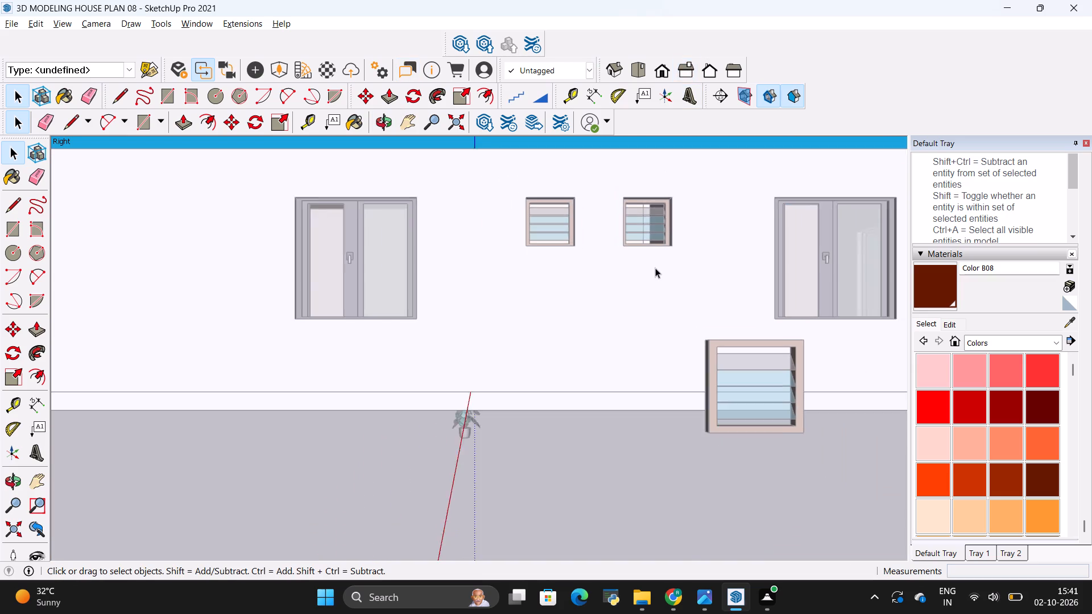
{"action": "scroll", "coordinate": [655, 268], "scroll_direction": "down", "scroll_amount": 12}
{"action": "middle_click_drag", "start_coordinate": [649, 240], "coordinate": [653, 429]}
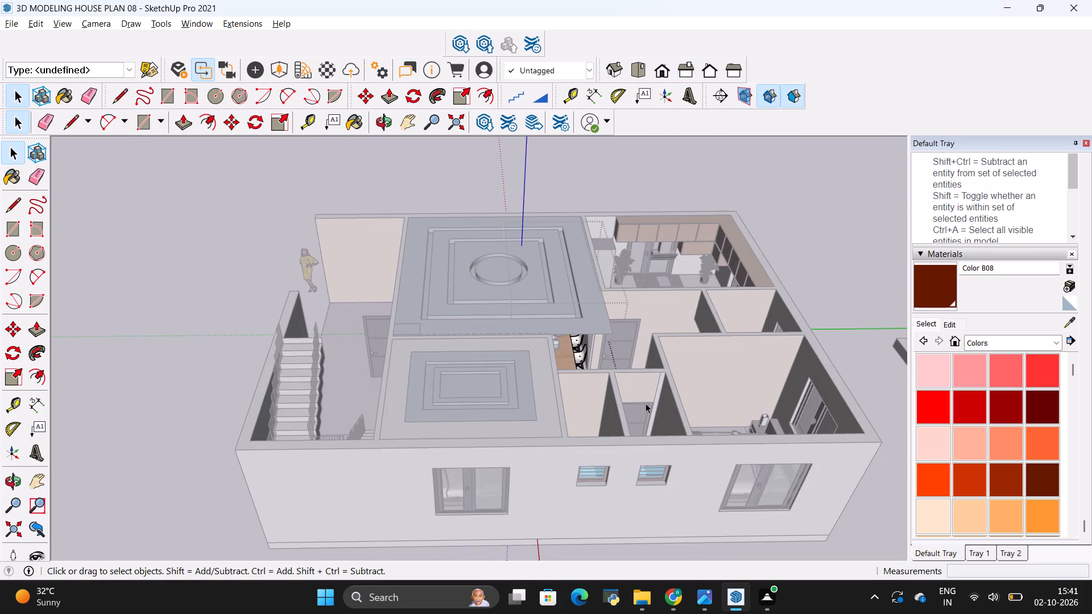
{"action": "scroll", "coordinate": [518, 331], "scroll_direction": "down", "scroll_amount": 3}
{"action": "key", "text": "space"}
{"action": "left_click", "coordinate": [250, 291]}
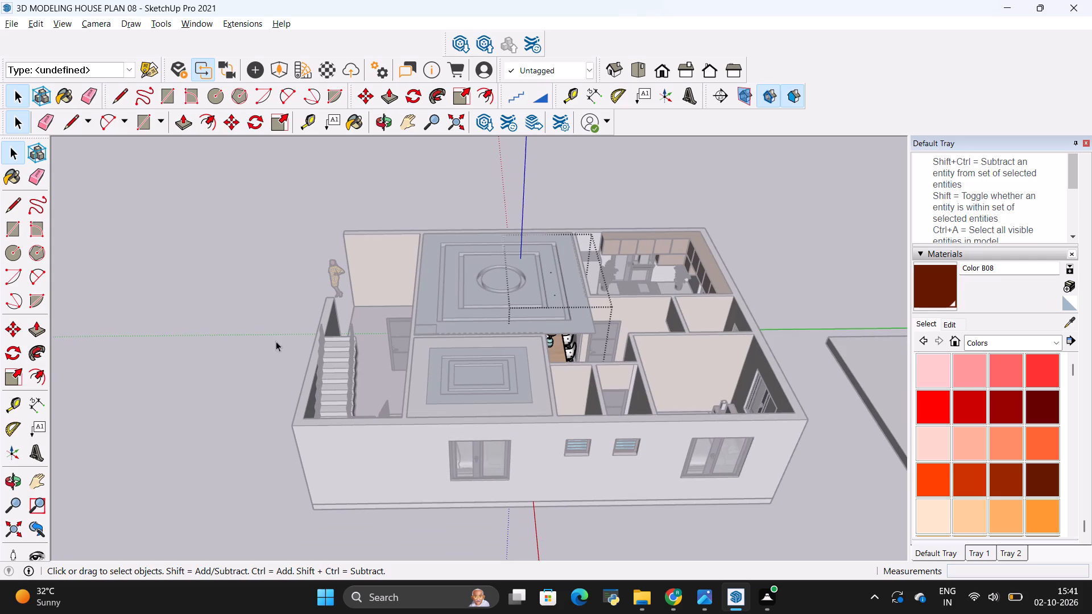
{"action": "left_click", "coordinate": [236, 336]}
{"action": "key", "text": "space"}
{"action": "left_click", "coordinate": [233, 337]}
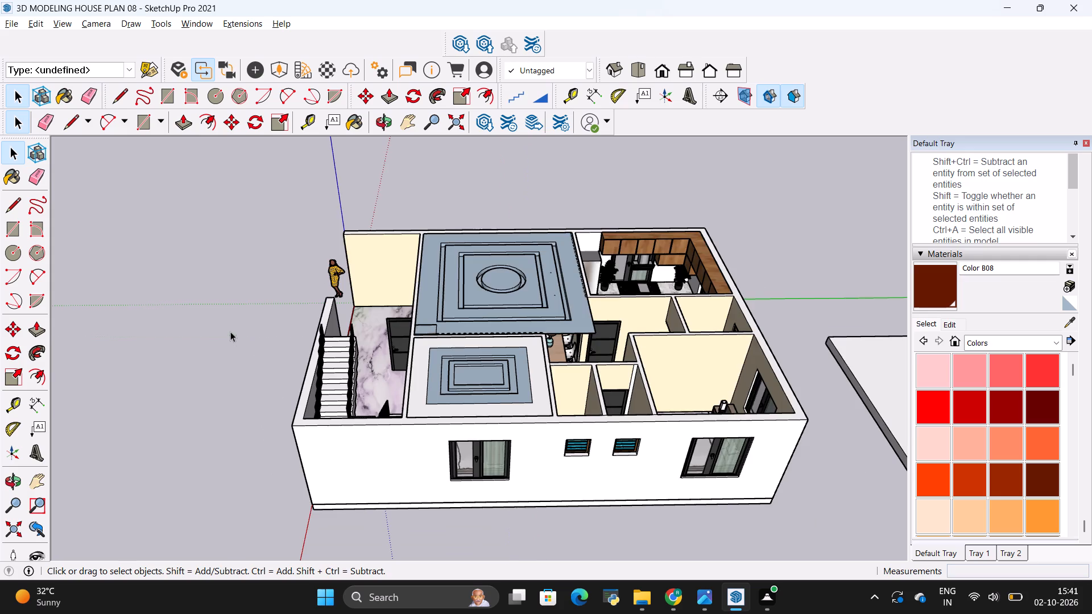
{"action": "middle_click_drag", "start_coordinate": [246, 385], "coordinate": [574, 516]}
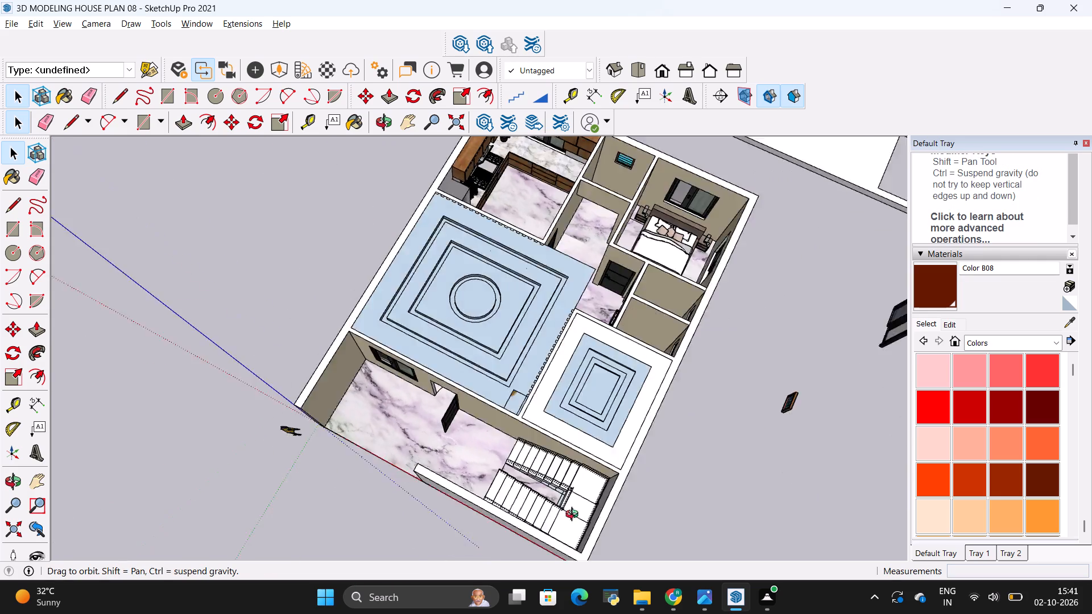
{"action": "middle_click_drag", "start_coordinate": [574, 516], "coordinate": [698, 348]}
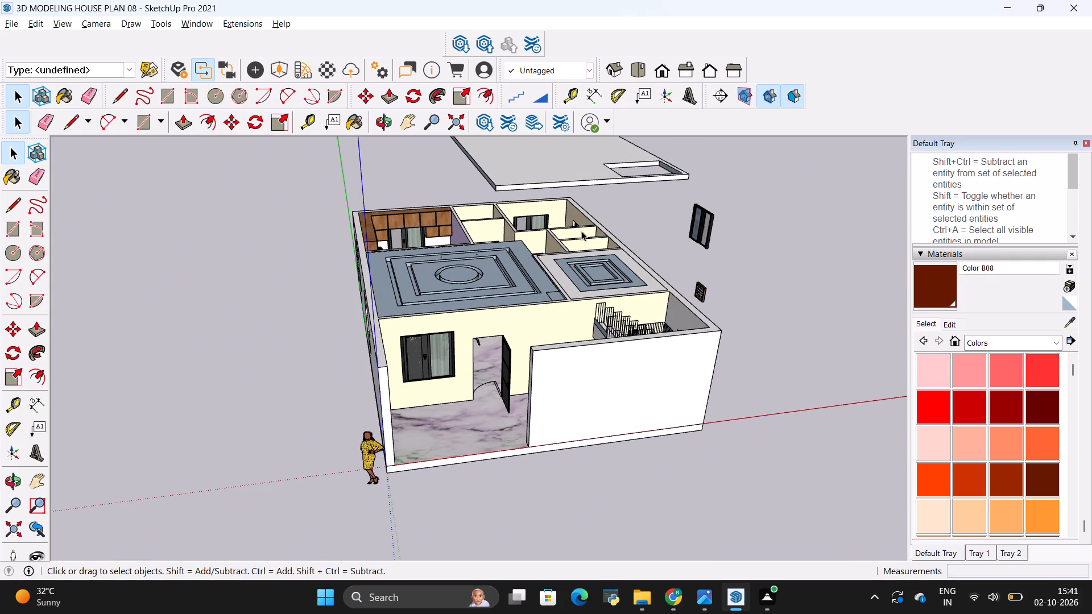
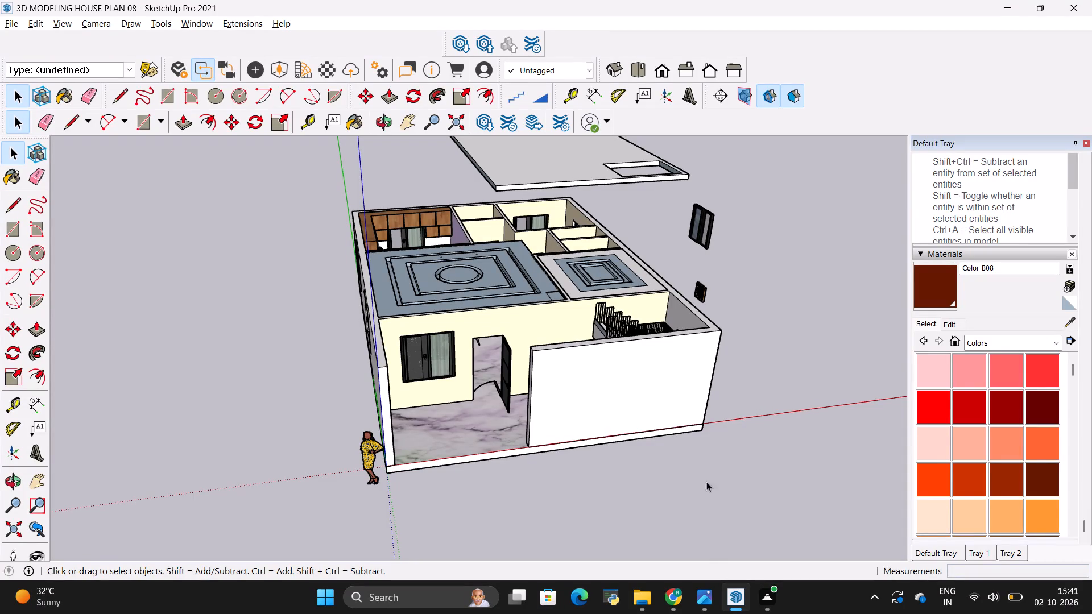
Draw a rectangle about 11' by 10' over the open top of the rear bedroom, between its wall corners.
{"action": "scroll", "coordinate": [530, 171], "scroll_direction": "up", "scroll_amount": 5}
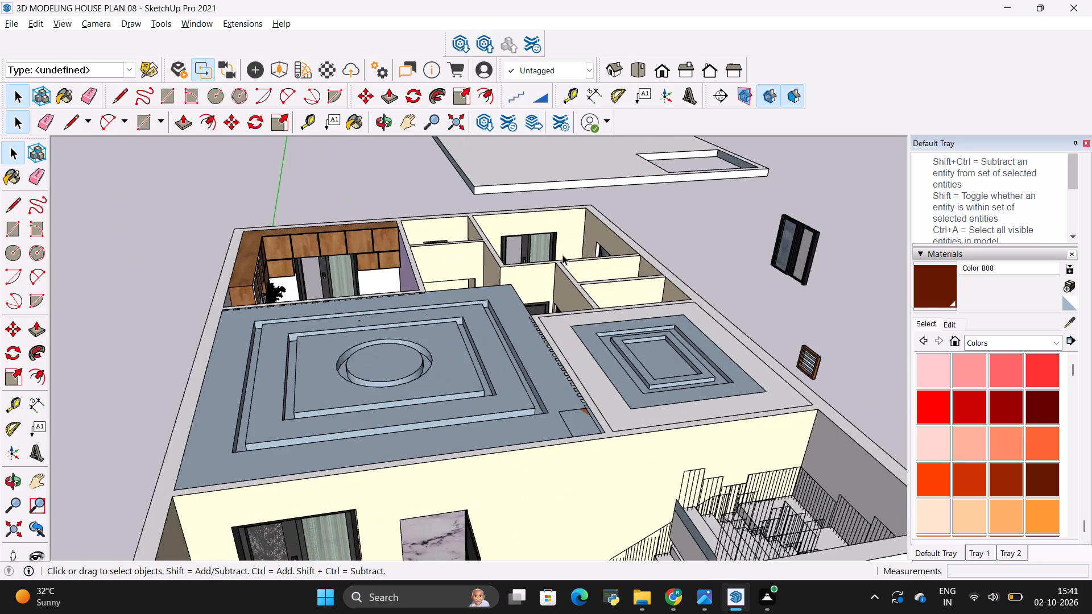
{"action": "middle_click_drag", "start_coordinate": [562, 255], "coordinate": [495, 379]}
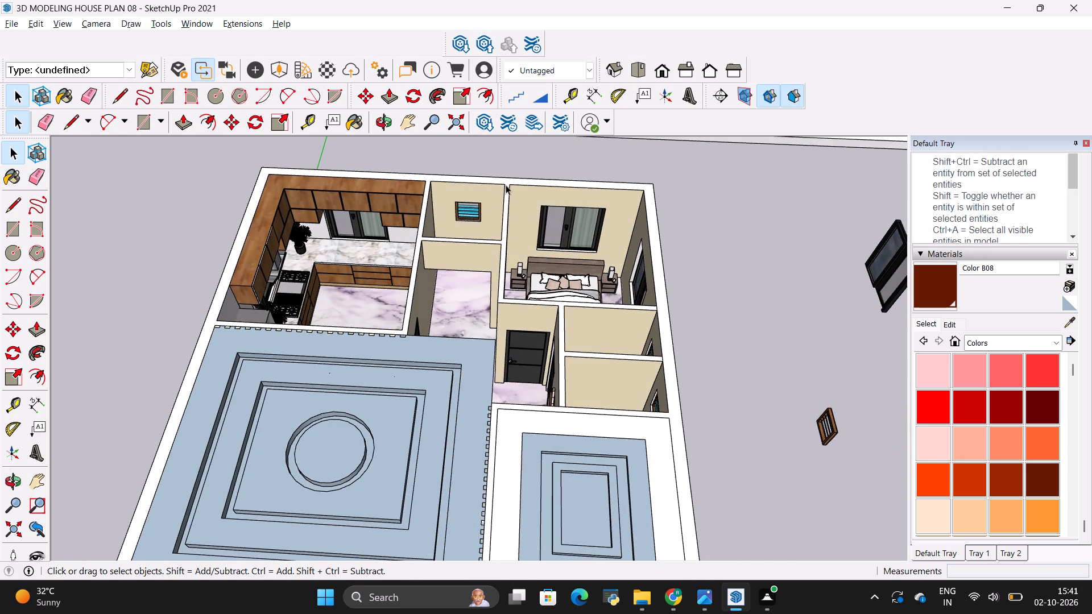
{"action": "scroll", "coordinate": [513, 198], "scroll_direction": "up", "scroll_amount": 2}
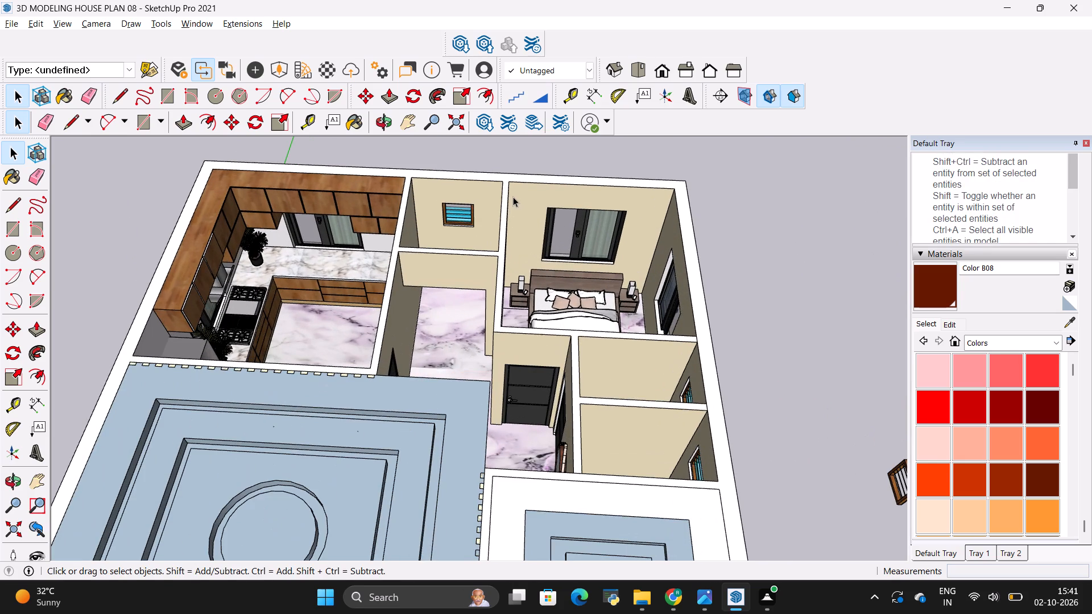
{"action": "key", "text": "r"}
{"action": "left_click", "coordinate": [509, 183]}
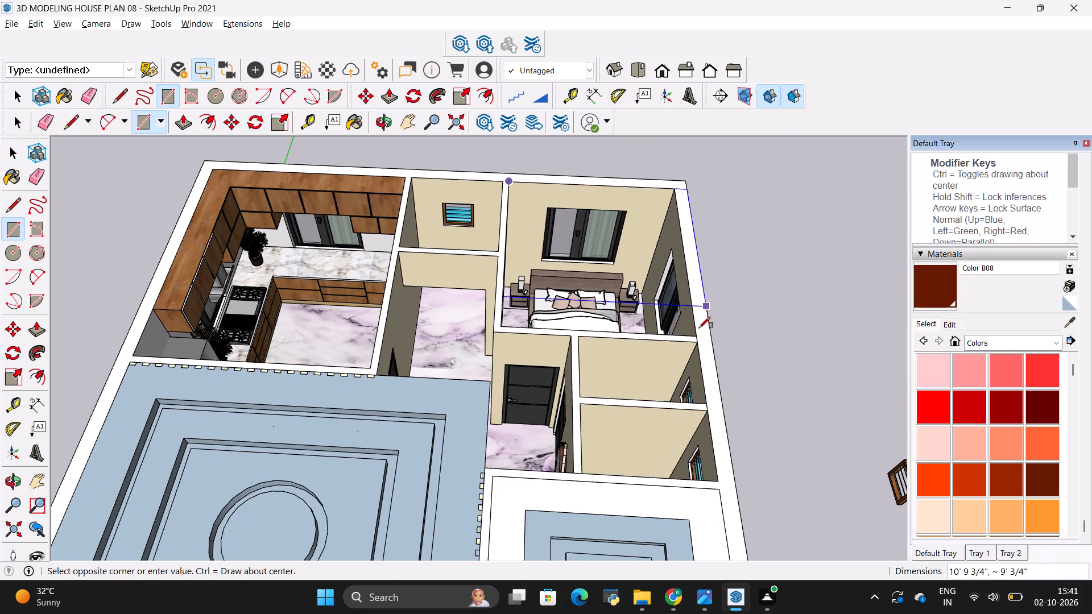
{"action": "left_click", "coordinate": [697, 334]}
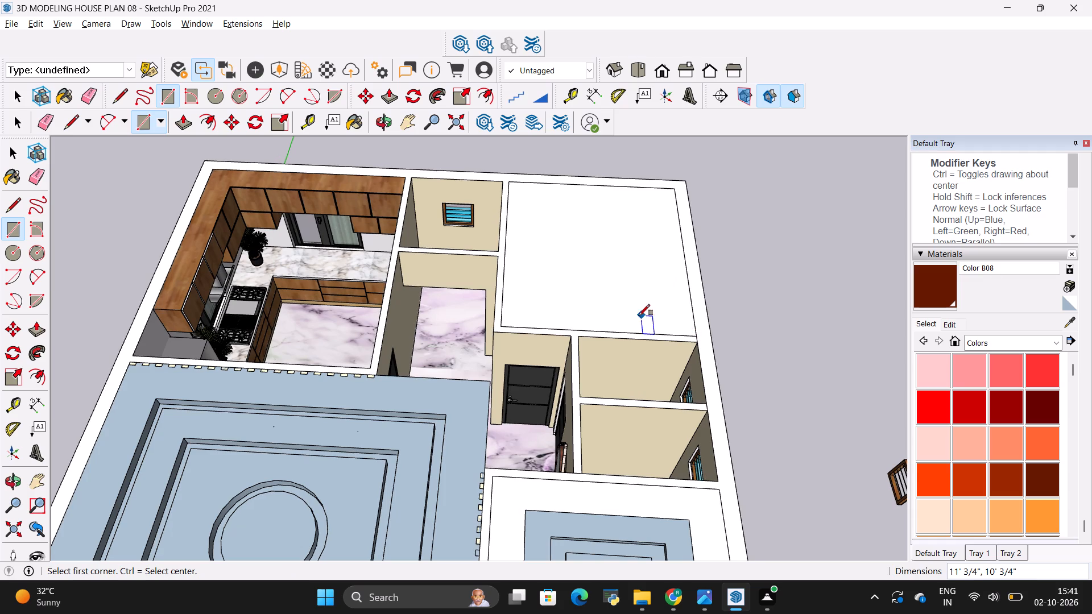
Copy the bedroom ceiling rectangle with its edges about 38' 9" along the red axis, clear of the house.
{"action": "key", "text": "space"}
{"action": "double_click", "coordinate": [622, 295]}
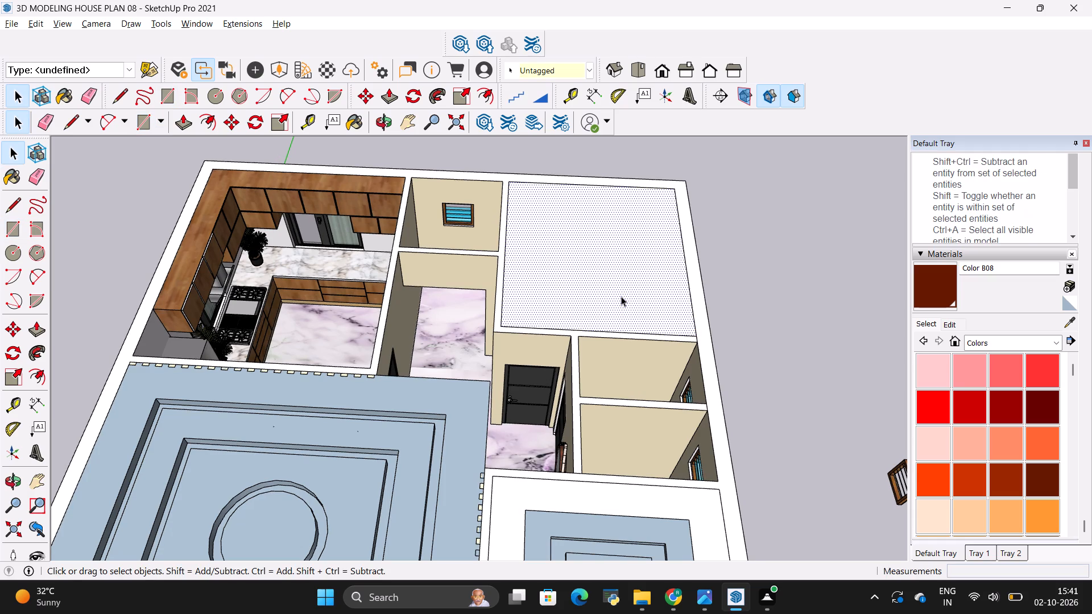
{"action": "double_click", "coordinate": [621, 296]}
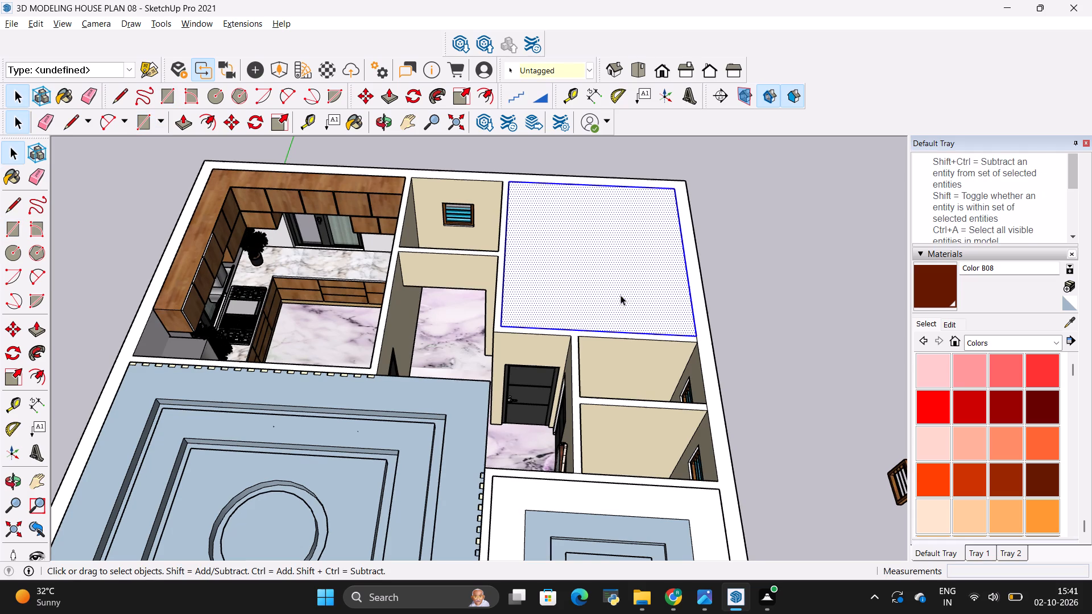
{"action": "key", "text": "m"}
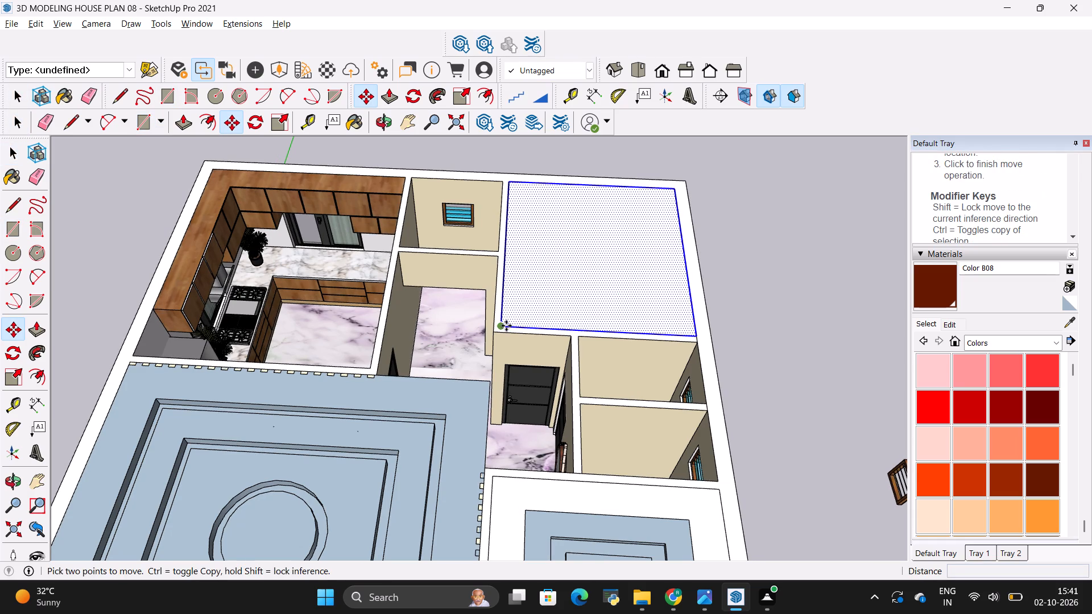
{"action": "left_click", "coordinate": [506, 326]}
{"action": "scroll", "coordinate": [507, 289], "scroll_direction": "down", "scroll_amount": 6}
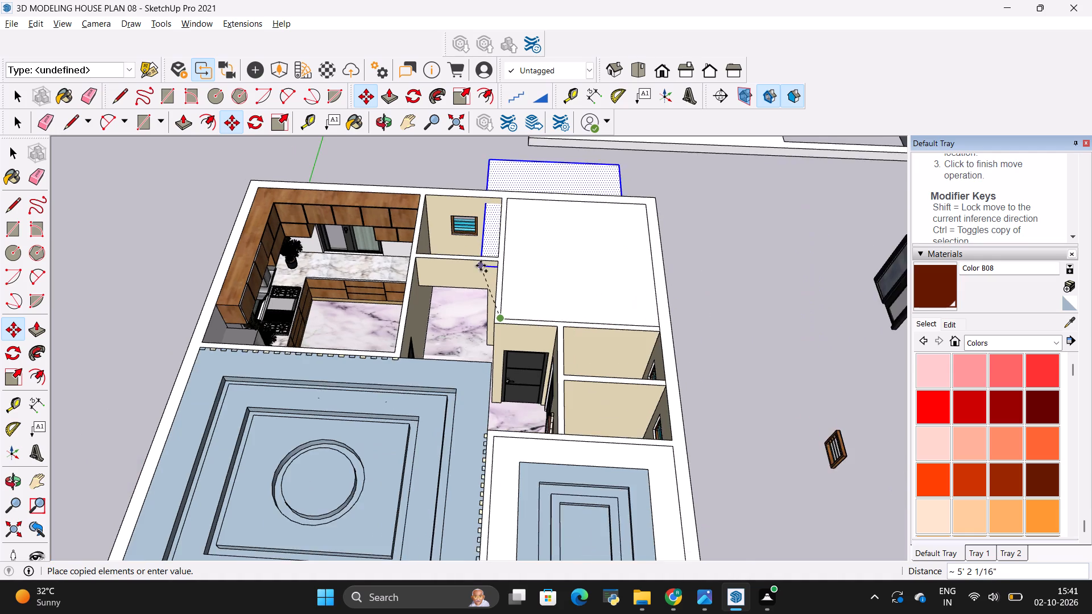
{"action": "scroll", "coordinate": [481, 265], "scroll_direction": "down", "scroll_amount": 14}
{"action": "middle_click_drag", "start_coordinate": [609, 420], "coordinate": [609, 401]}
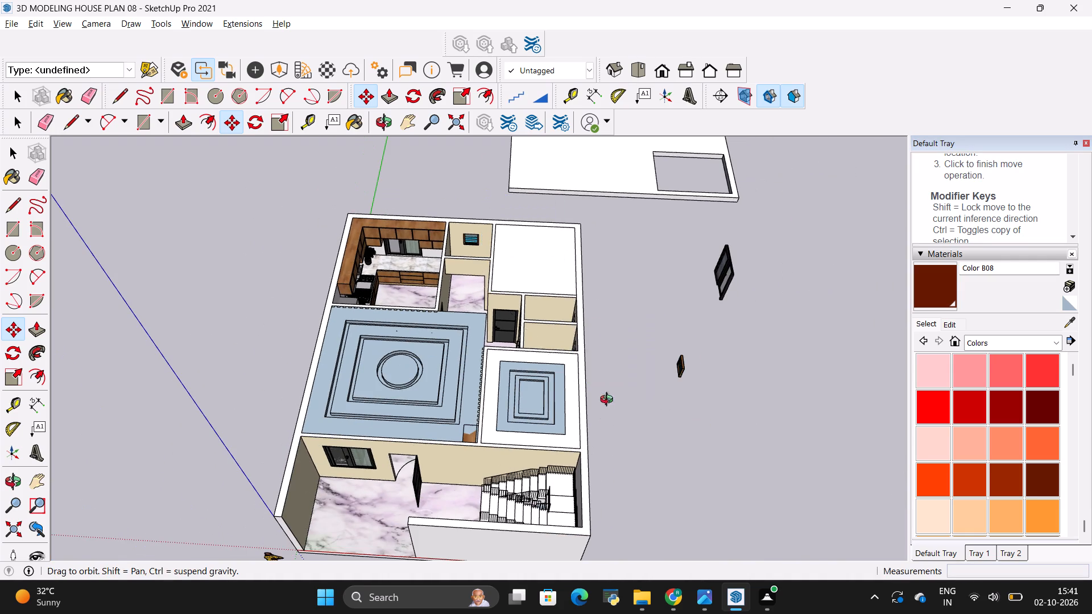
{"action": "scroll", "coordinate": [609, 401], "scroll_direction": "down", "scroll_amount": 1}
{"action": "middle_click_drag", "start_coordinate": [609, 401], "coordinate": [539, 223]}
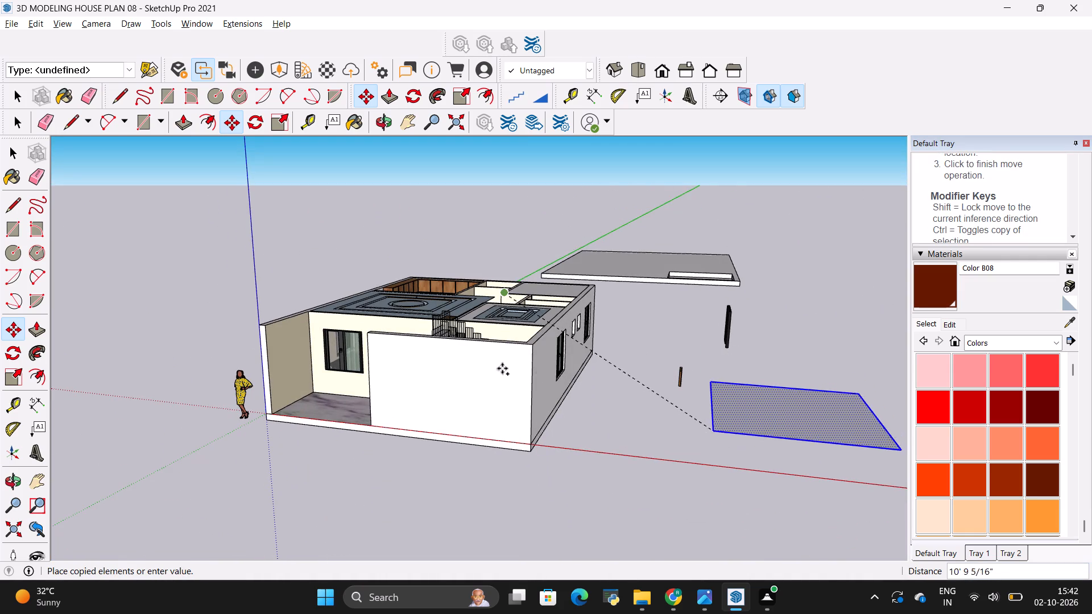
{"action": "middle_click_drag", "start_coordinate": [559, 413], "coordinate": [503, 403]}
{"action": "scroll", "coordinate": [503, 403], "scroll_direction": "down", "scroll_amount": 3}
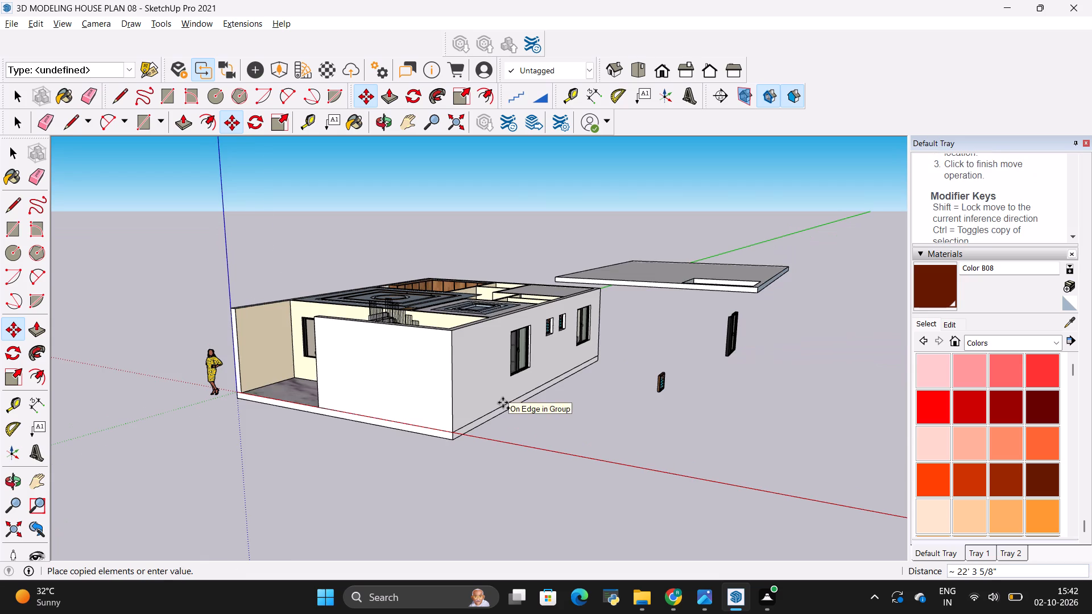
{"action": "scroll", "coordinate": [503, 403], "scroll_direction": "down", "scroll_amount": 9}
{"action": "middle_click_drag", "start_coordinate": [569, 449], "coordinate": [558, 195]}
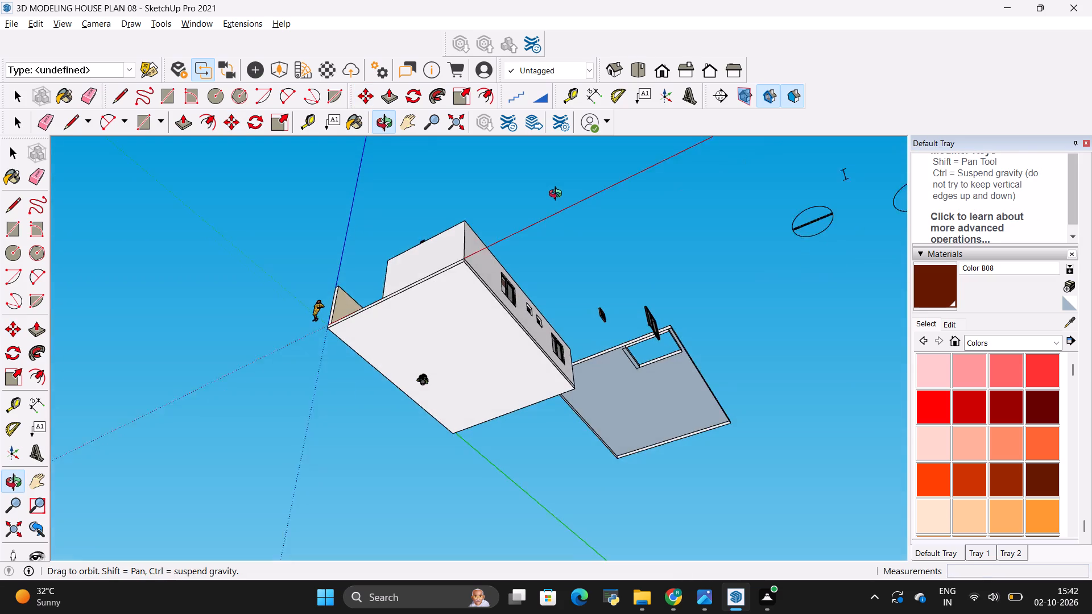
{"action": "middle_click_drag", "start_coordinate": [558, 195], "coordinate": [553, 185]}
{"action": "left_click", "coordinate": [538, 175]}
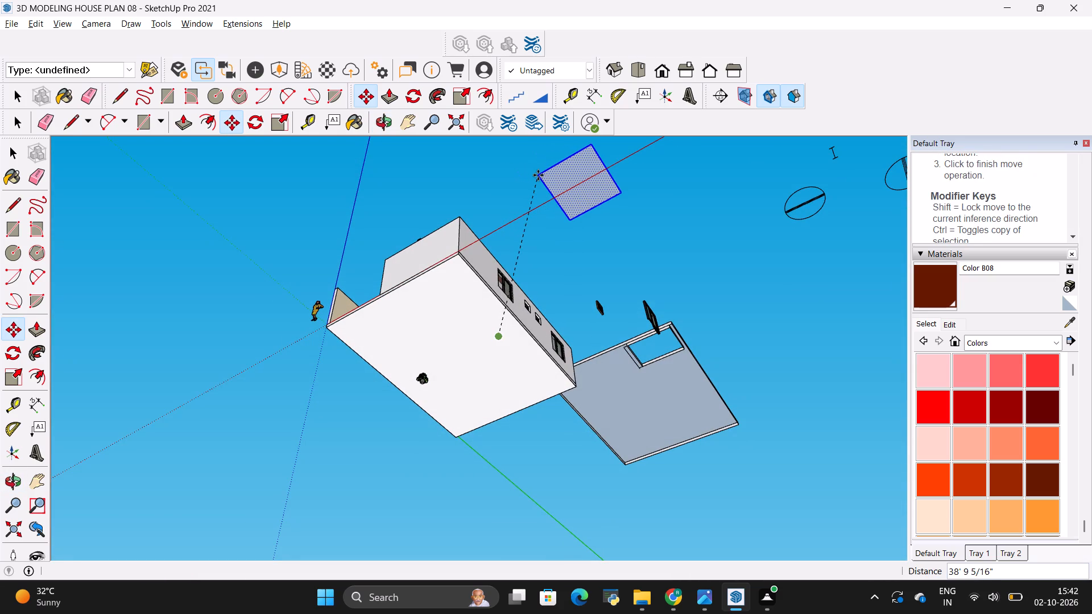
Offset the copied rectangle's outer edges inward twice, by about 11" and about 2' 2", viewing it from below.
{"action": "scroll", "coordinate": [577, 168], "scroll_direction": "up", "scroll_amount": 16}
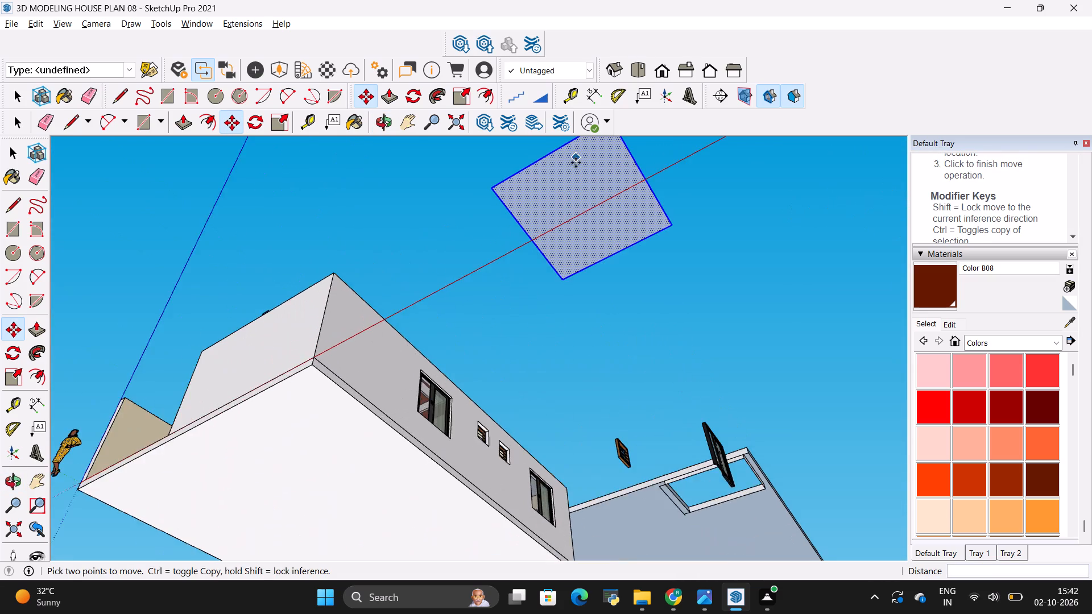
{"action": "scroll", "coordinate": [596, 282], "scroll_direction": "up", "scroll_amount": 1}
{"action": "middle_click_drag", "start_coordinate": [596, 282], "coordinate": [693, 580]}
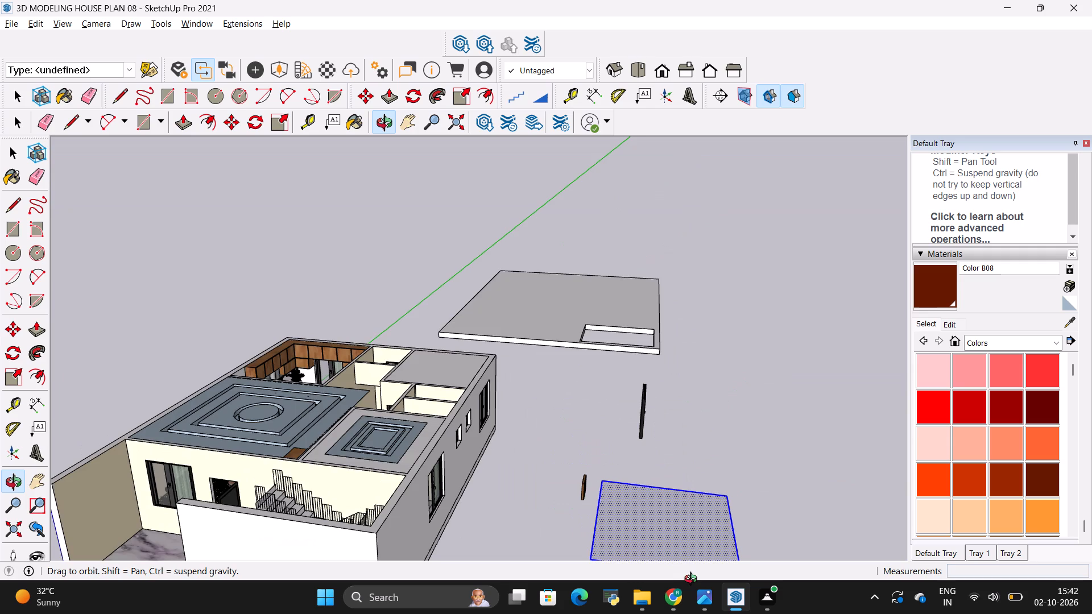
{"action": "middle_click_drag", "start_coordinate": [693, 580], "coordinate": [605, 316]}
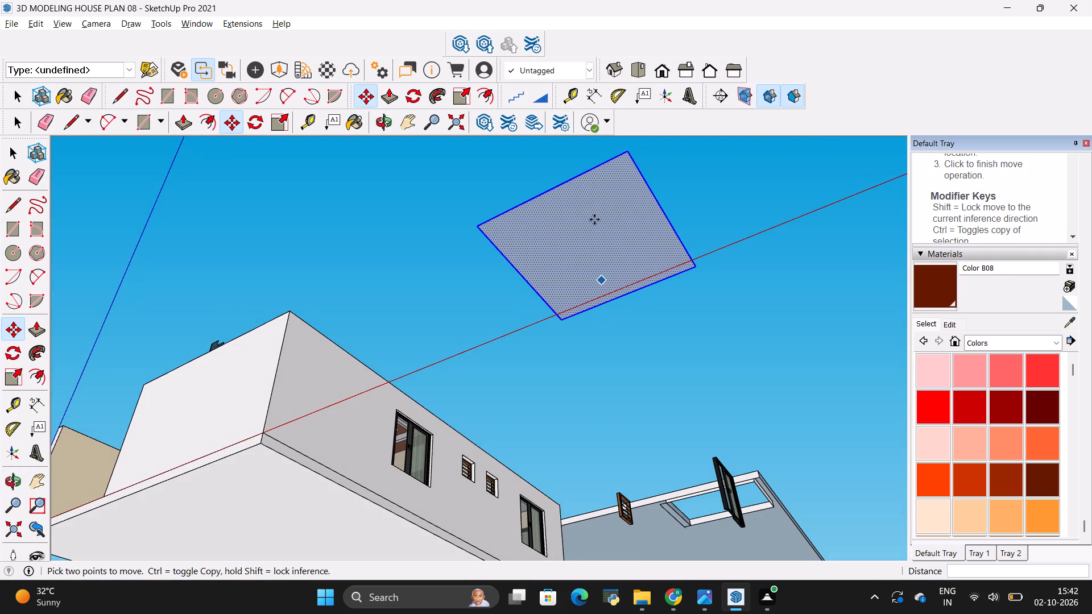
{"action": "scroll", "coordinate": [562, 157], "scroll_direction": "up", "scroll_amount": 8}
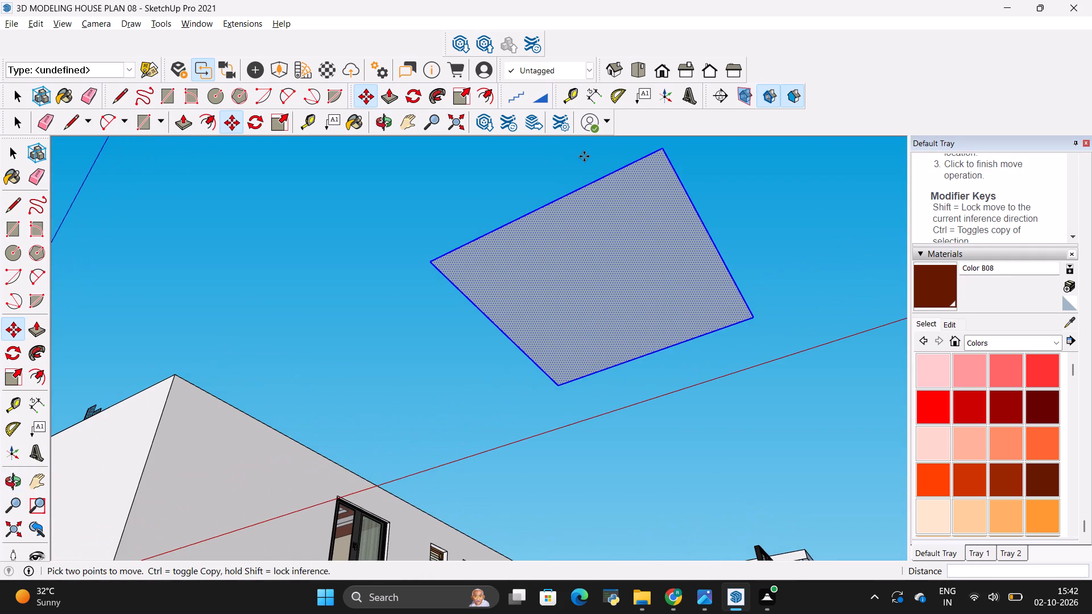
{"action": "scroll", "coordinate": [589, 156], "scroll_direction": "up", "scroll_amount": 3}
{"action": "key", "text": "space"}
{"action": "left_click", "coordinate": [594, 240]}
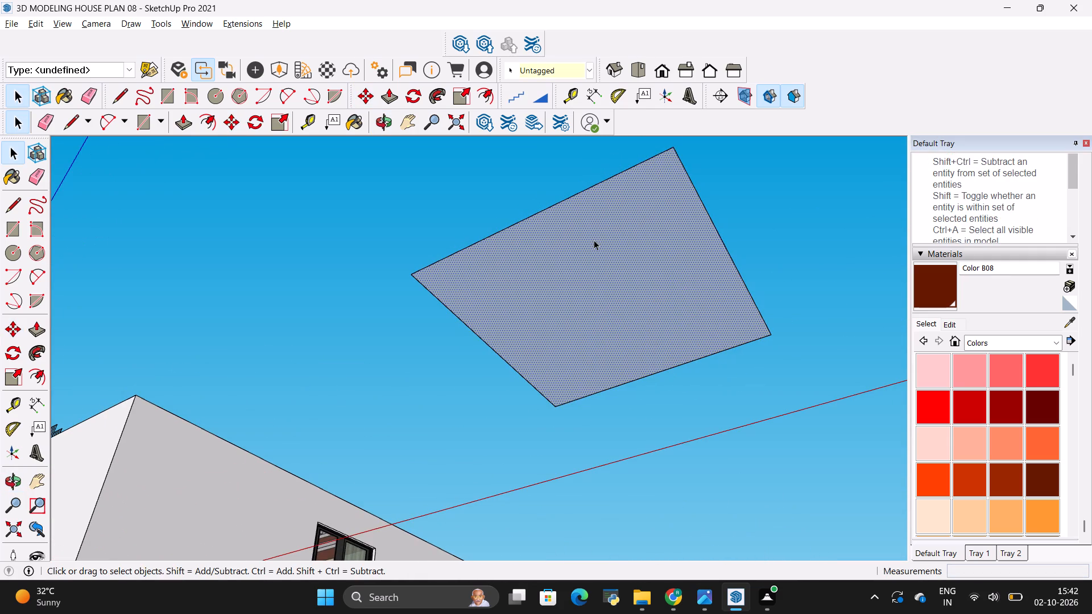
{"action": "left_click", "coordinate": [485, 96]}
{"action": "left_click", "coordinate": [554, 243]}
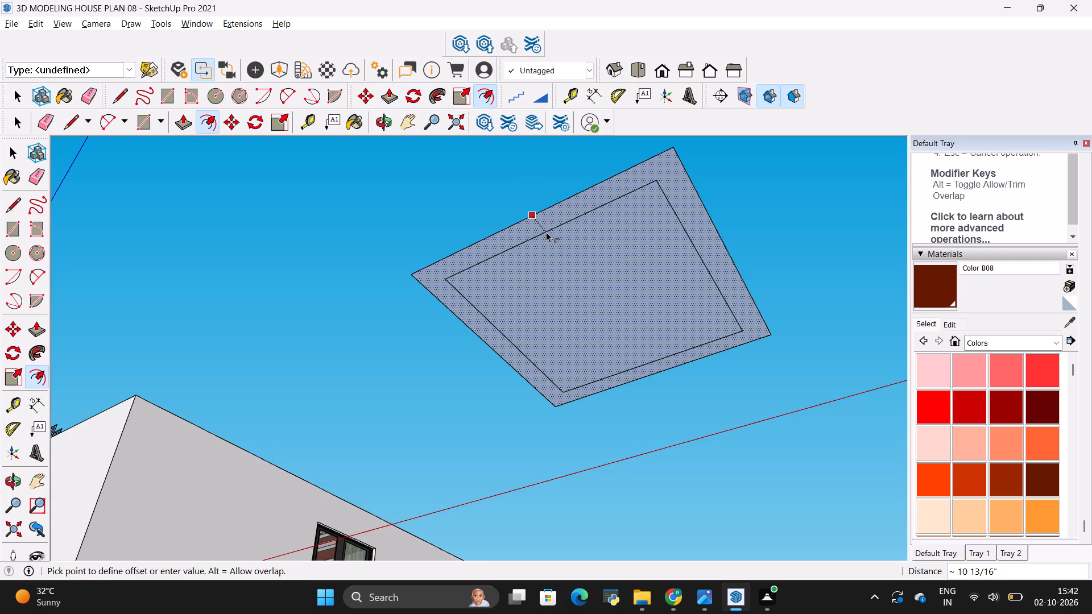
{"action": "left_click", "coordinate": [545, 231]}
{"action": "left_click", "coordinate": [560, 252]}
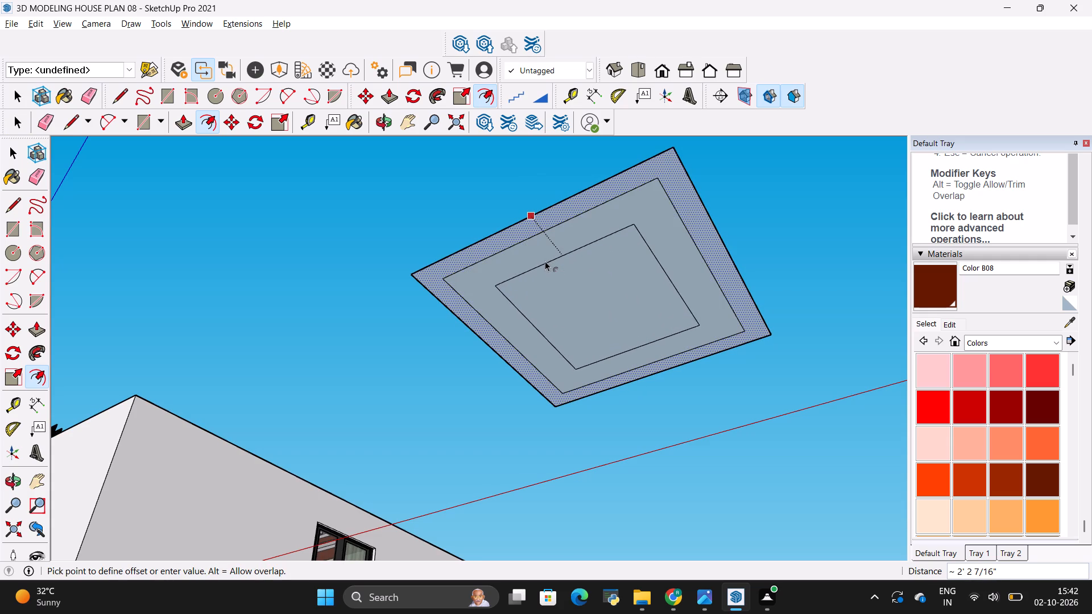
{"action": "left_click", "coordinate": [546, 262]}
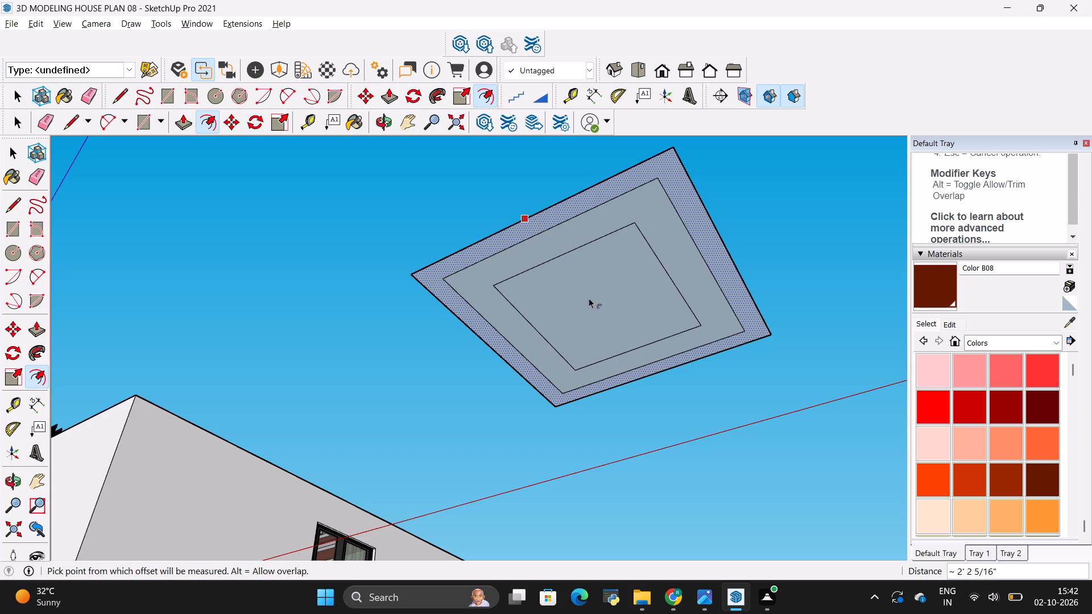
Add two diagonal guide lines through opposite corners of the copied ceiling's innermost rectangle to mark its centre.
{"action": "left_click", "coordinate": [210, 92]}
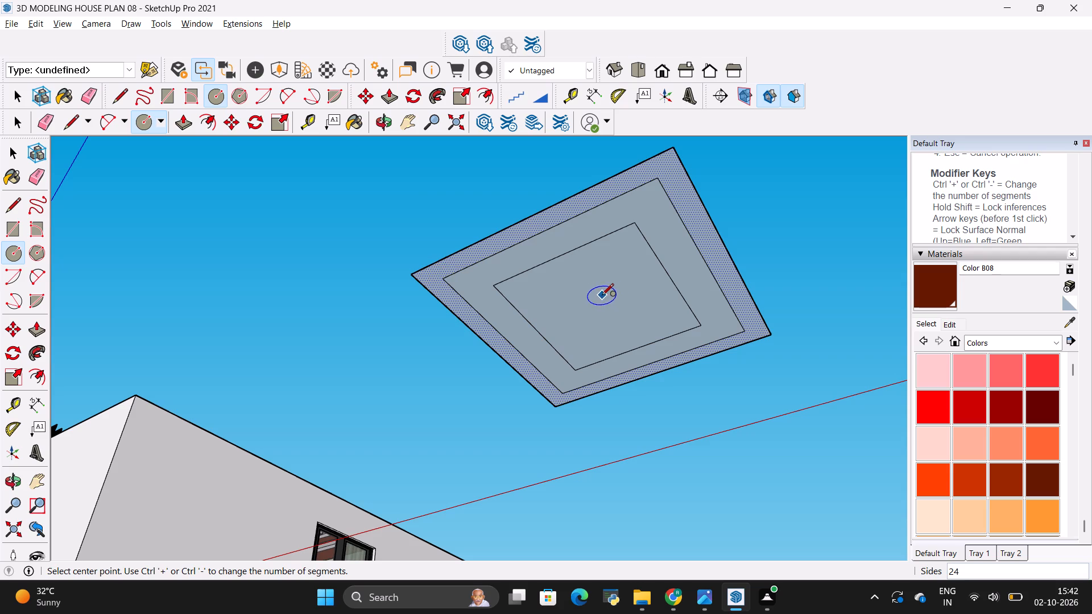
{"action": "key", "text": "space"}
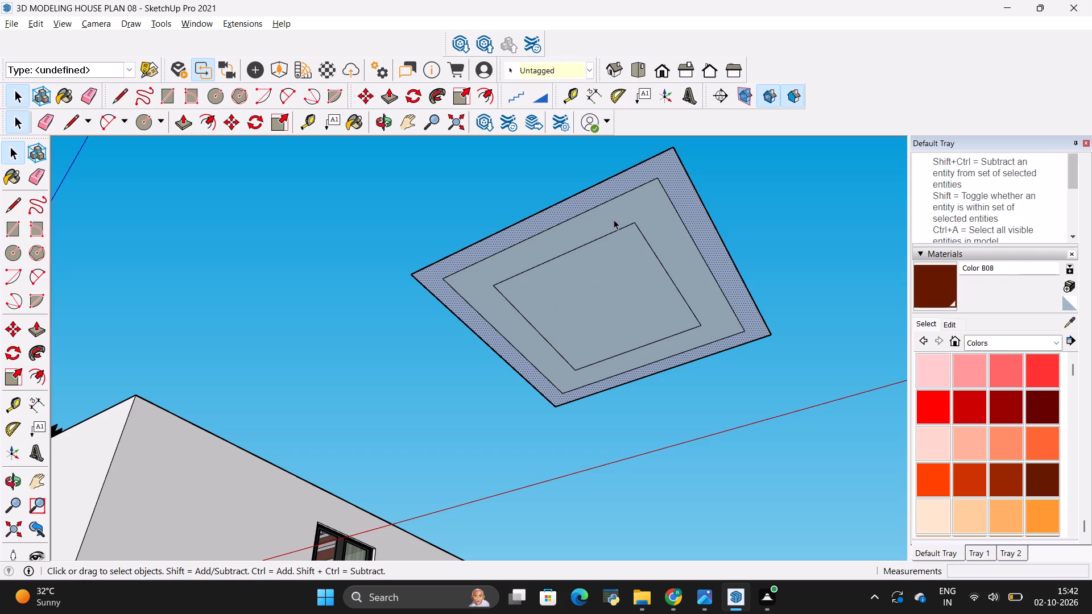
{"action": "key", "text": "t"}
{"action": "left_click", "coordinate": [636, 219]}
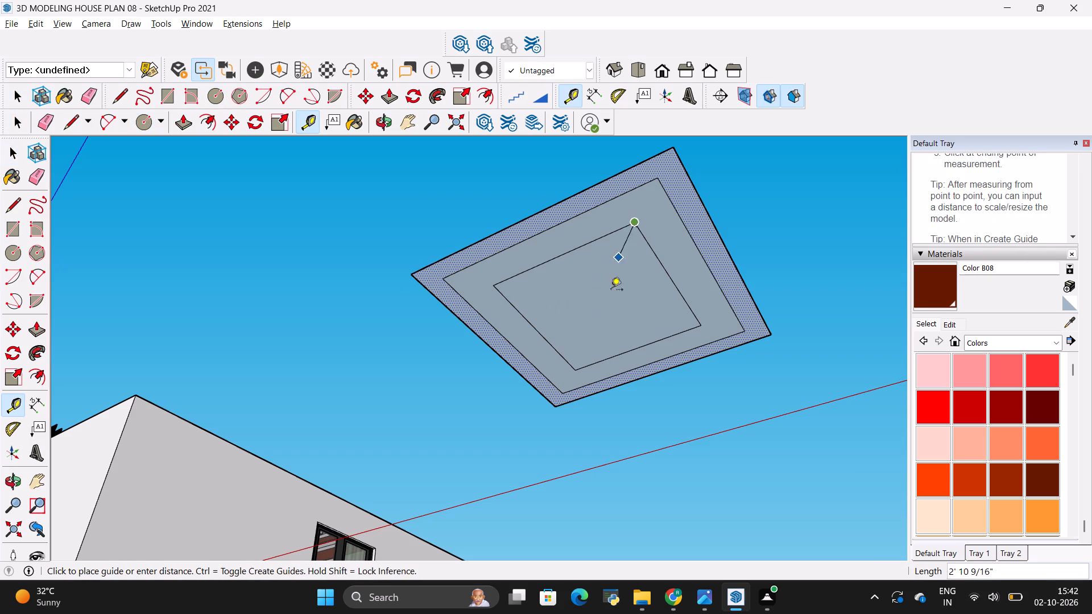
{"action": "left_click", "coordinate": [578, 366]}
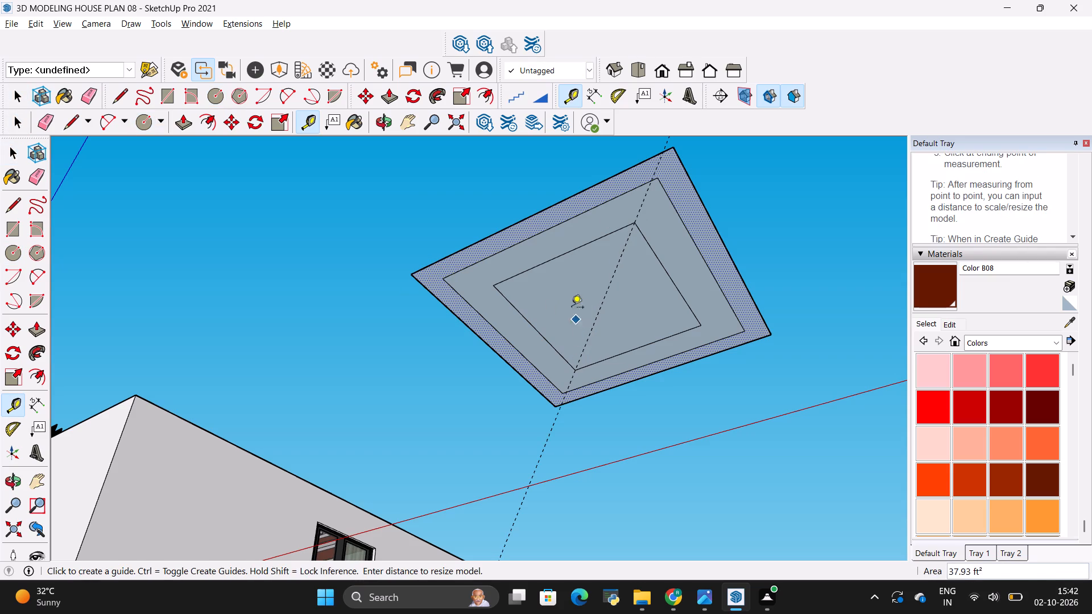
{"action": "left_click", "coordinate": [498, 284]}
{"action": "left_click", "coordinate": [701, 325]}
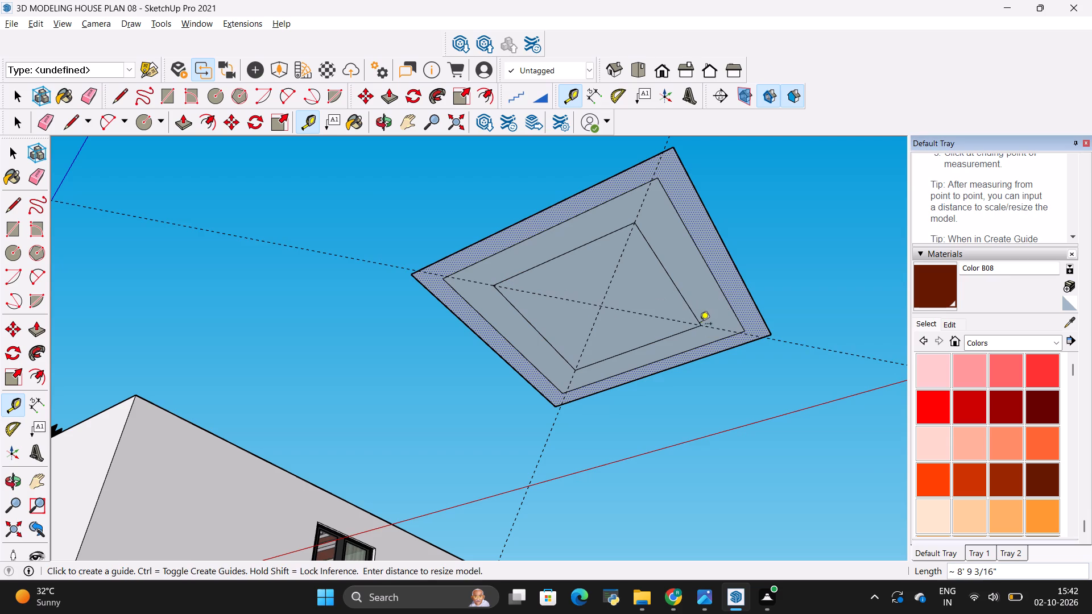
Draw a circle of 1'6" radius centred on the crossing of the diagonal guides.
{"action": "left_click", "coordinate": [215, 98]}
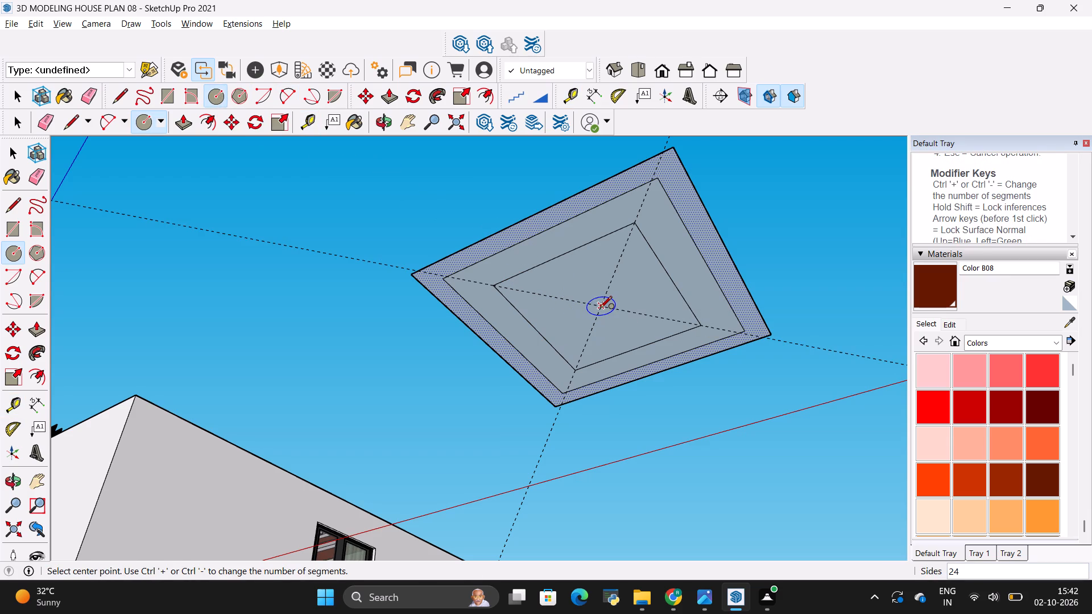
{"action": "left_click", "coordinate": [600, 309]}
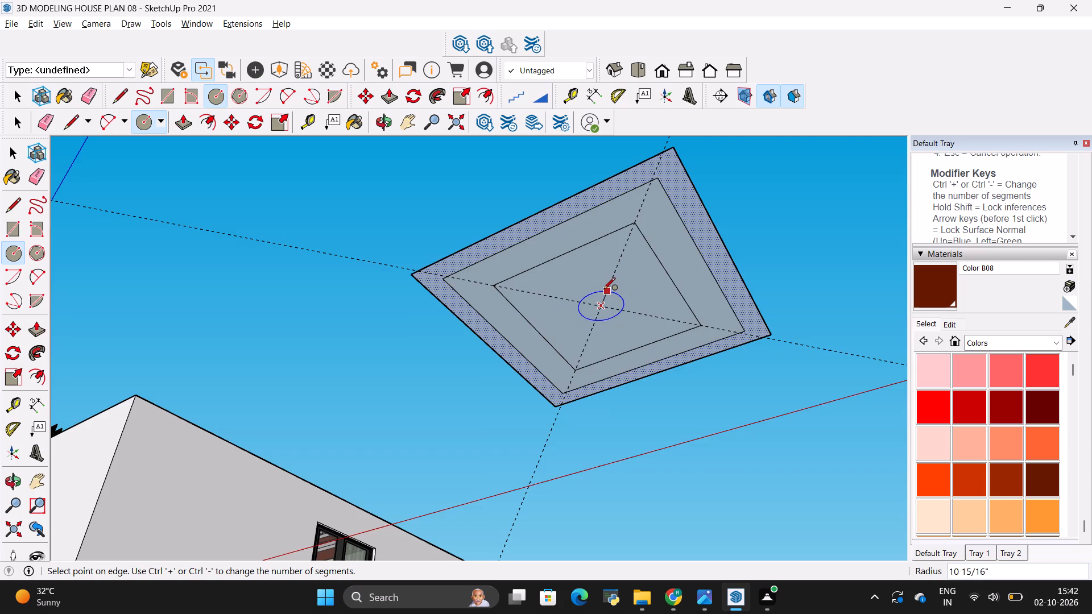
{"action": "scroll", "coordinate": [603, 290], "scroll_direction": "up", "scroll_amount": 3}
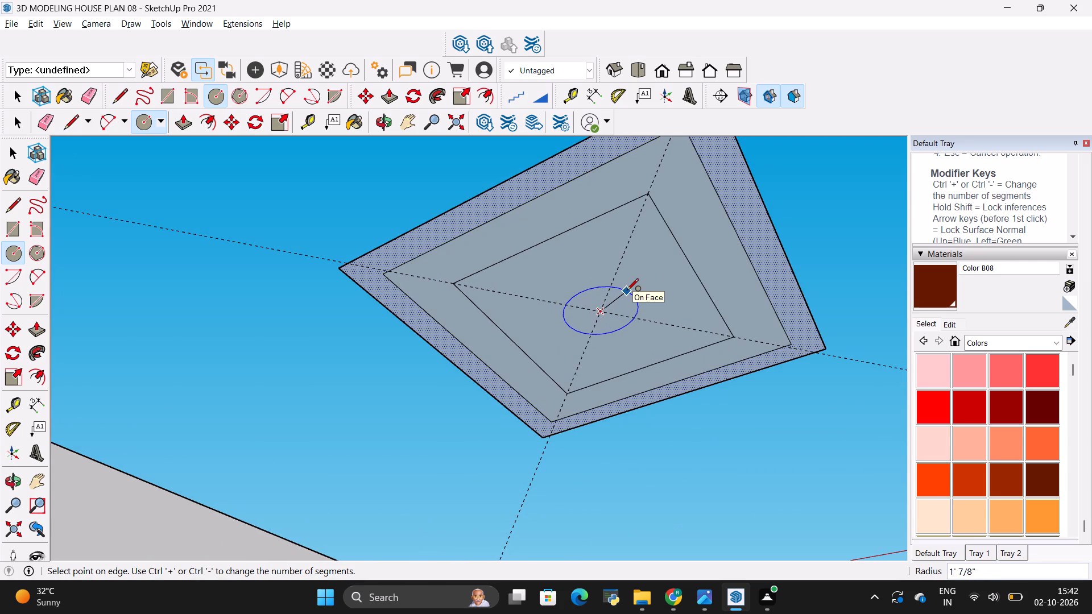
{"action": "key", "text": "BackSpace"}
{"action": "key", "text": "BackSpace"}
{"action": "key", "text": "1"}
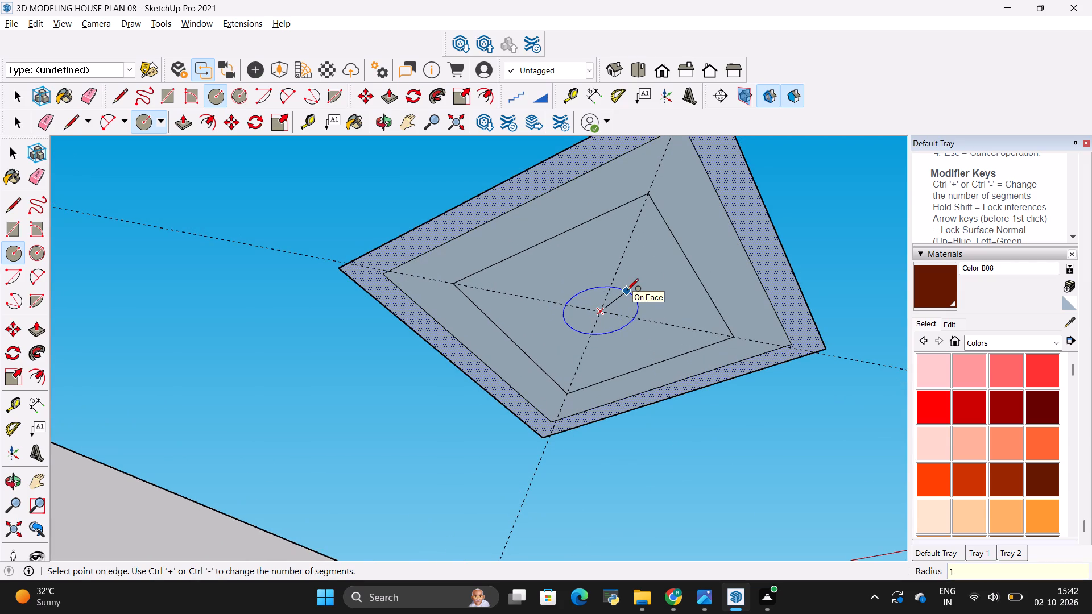
{"action": "type", "text": "'6"}
{"action": "key", "text": "shift+quotedbl"}
{"action": "key", "text": "Return"}
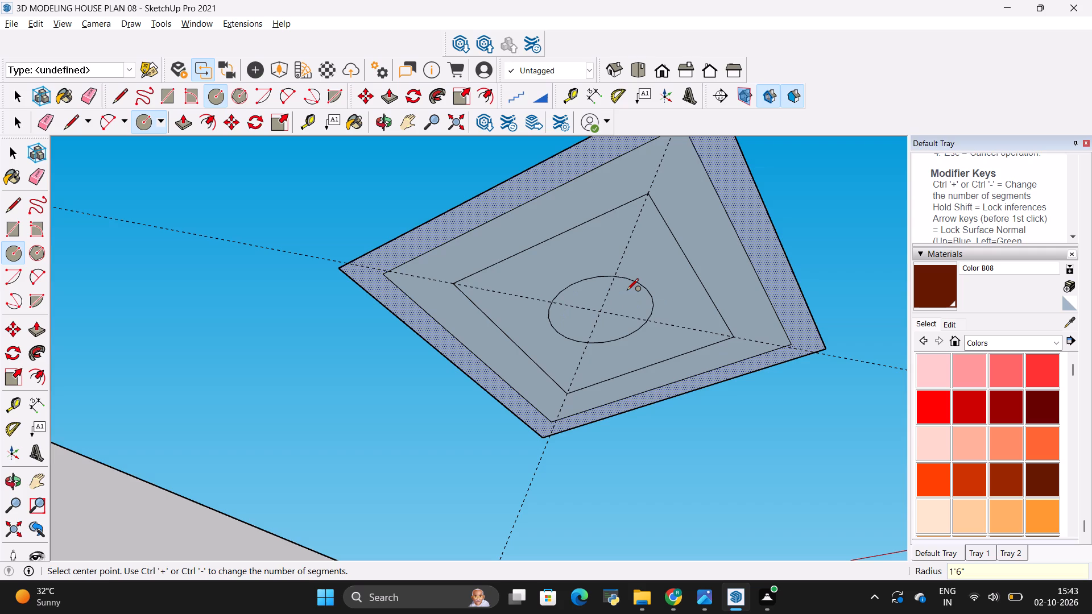
Set the new circle's radius to 2'.
{"action": "key", "text": "2"}
{"action": "key", "text": "apostrophe"}
{"action": "key", "text": "Return"}
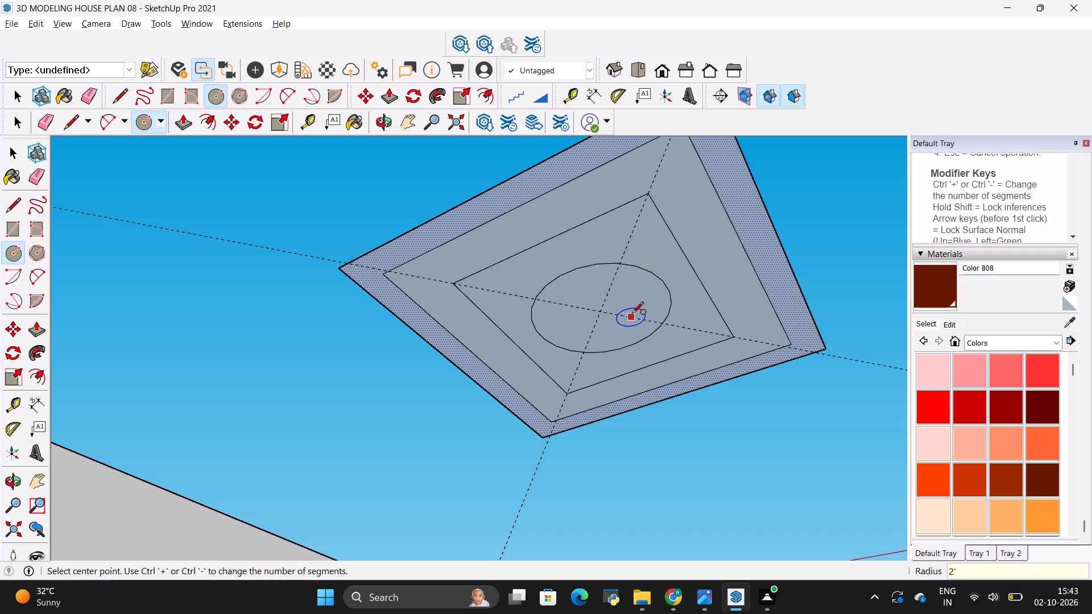
Draw a second circle of 1' 6" radius from the crossing of the diagonal guides, inside the 2' circle.
{"action": "left_click", "coordinate": [602, 314]}
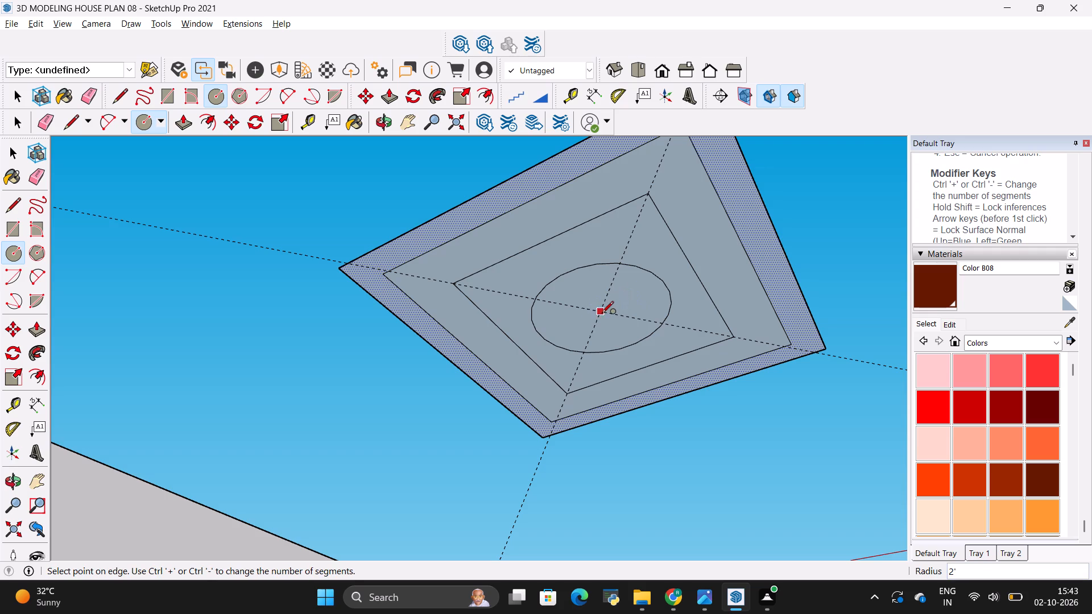
{"action": "left_click", "coordinate": [655, 292]}
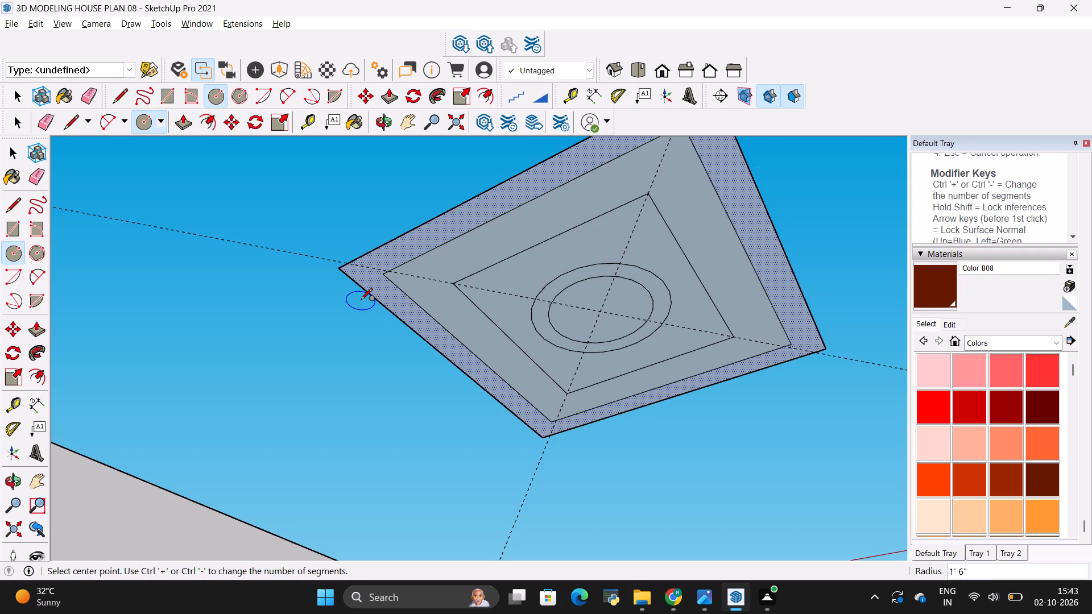
Erase the two diagonal guide lines crossing the copied ceiling.
{"action": "key", "text": "e"}
{"action": "left_click_drag", "start_coordinate": [312, 239], "coordinate": [312, 266]}
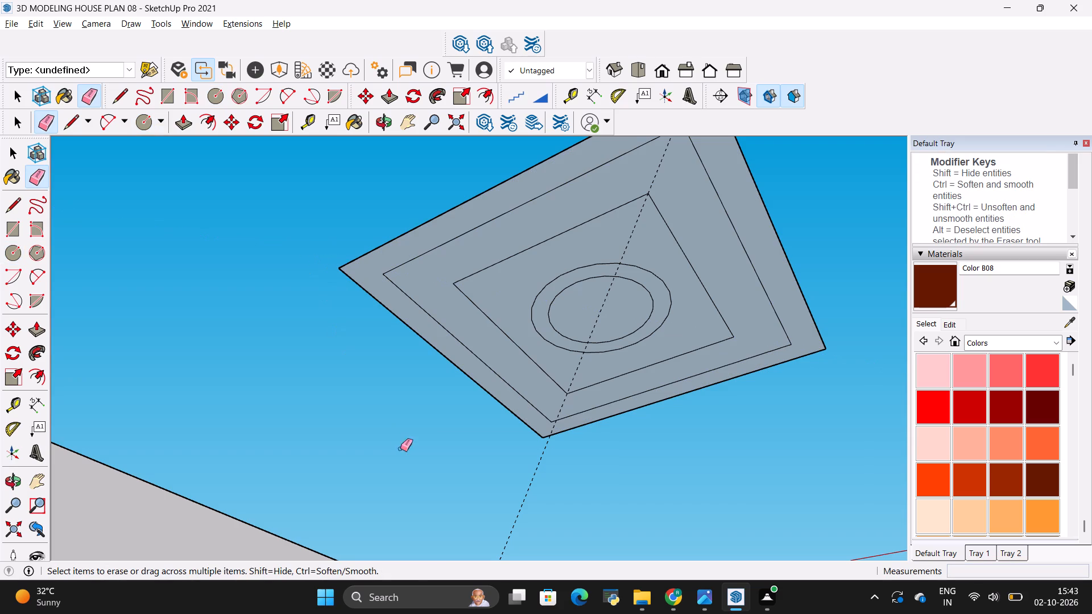
{"action": "left_click_drag", "start_coordinate": [475, 474], "coordinate": [541, 497]}
{"action": "left_click_drag", "start_coordinate": [532, 491], "coordinate": [525, 491]}
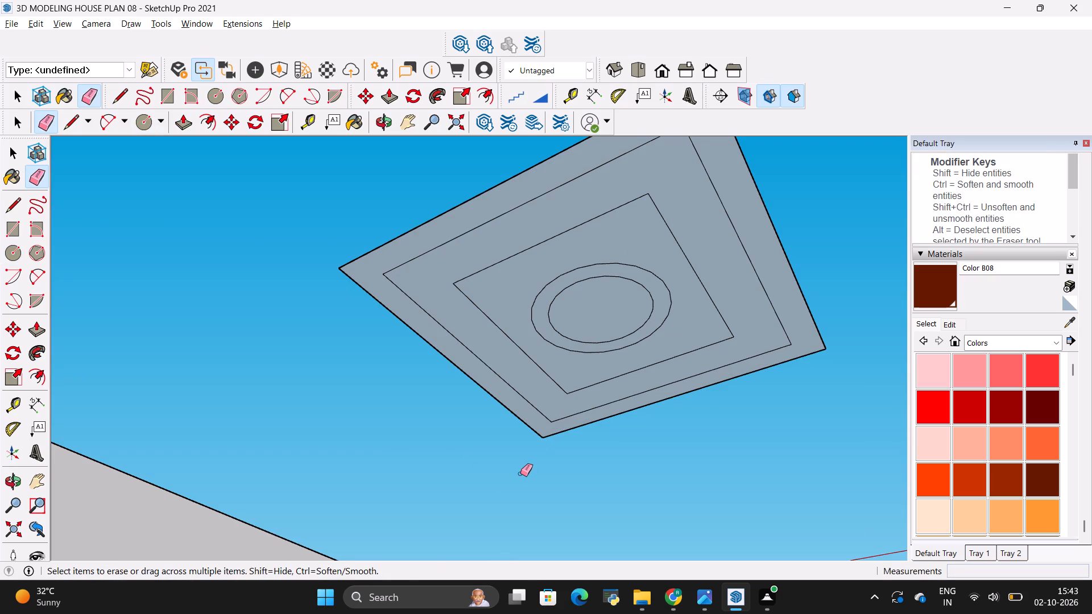
Pull the ring between the two circles and the band between the two inner rectangles 3" down from the ceiling.
{"action": "scroll", "coordinate": [547, 414], "scroll_direction": "up", "scroll_amount": 2}
{"action": "scroll", "coordinate": [547, 410], "scroll_direction": "down", "scroll_amount": 3}
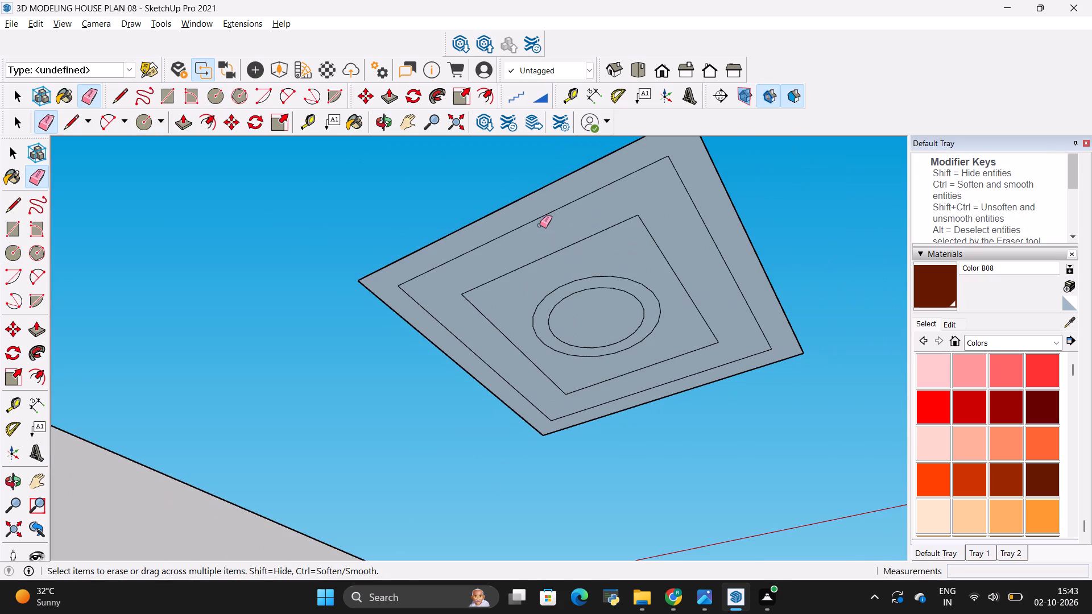
{"action": "scroll", "coordinate": [540, 225], "scroll_direction": "up", "scroll_amount": 1}
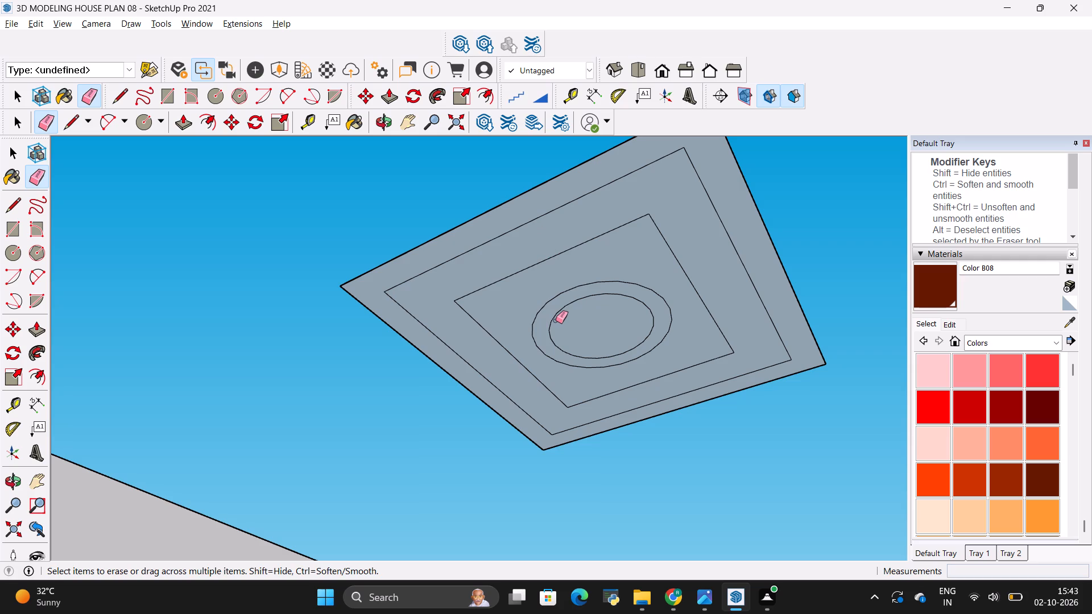
{"action": "scroll", "coordinate": [601, 335], "scroll_direction": "up", "scroll_amount": 2}
{"action": "key", "text": "p"}
{"action": "left_click", "coordinate": [606, 275]}
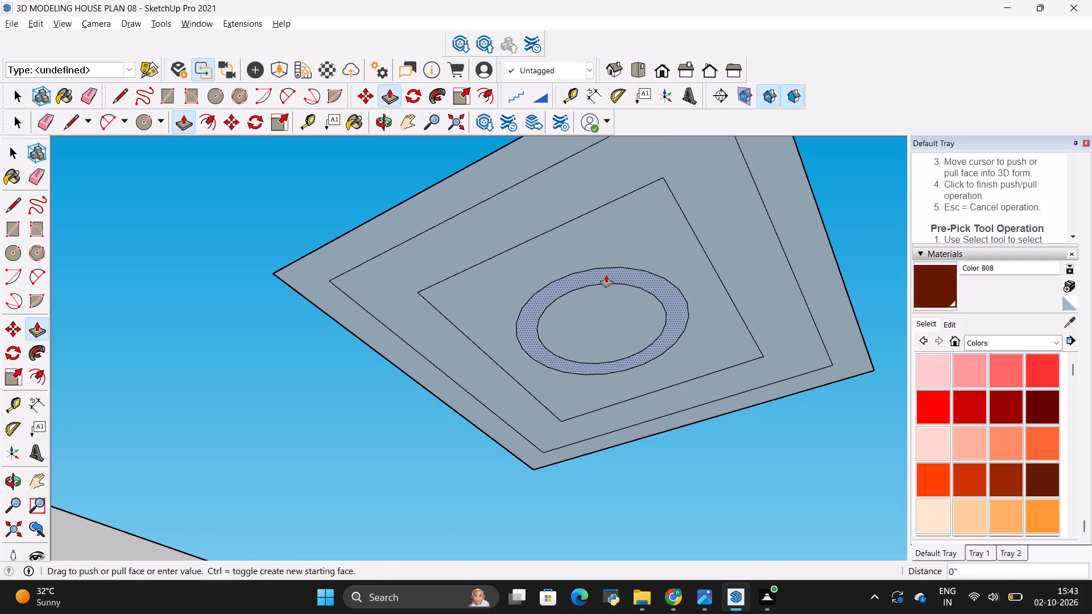
{"action": "key", "text": "BackSpace"}
{"action": "key", "text": "BackSpace"}
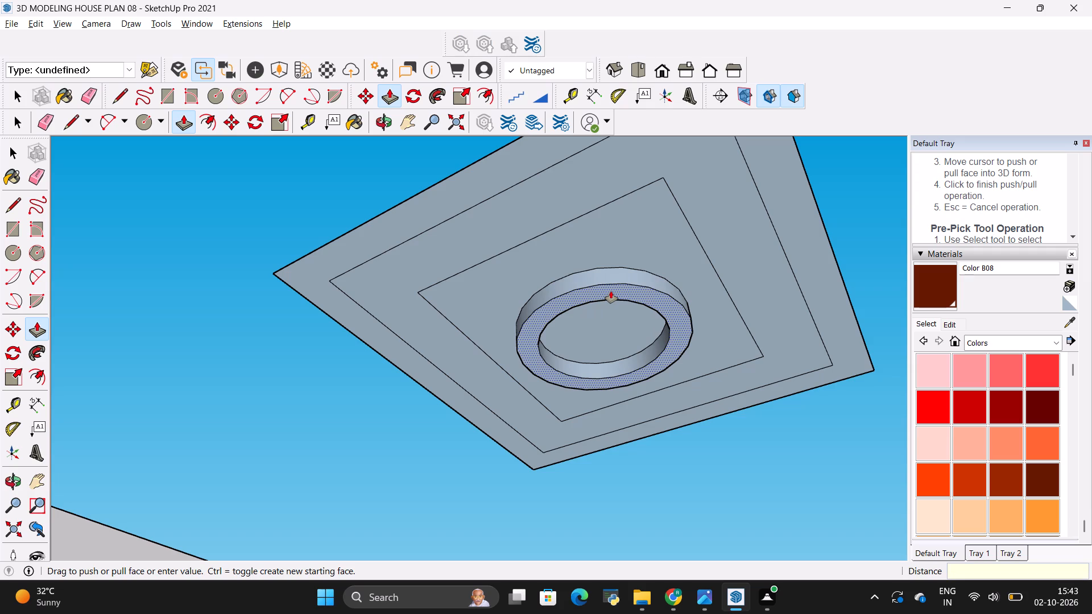
{"action": "key", "text": "3"}
{"action": "key", "text": "shift+quotedbl"}
{"action": "key", "text": "Return"}
{"action": "double_click", "coordinate": [549, 216]}
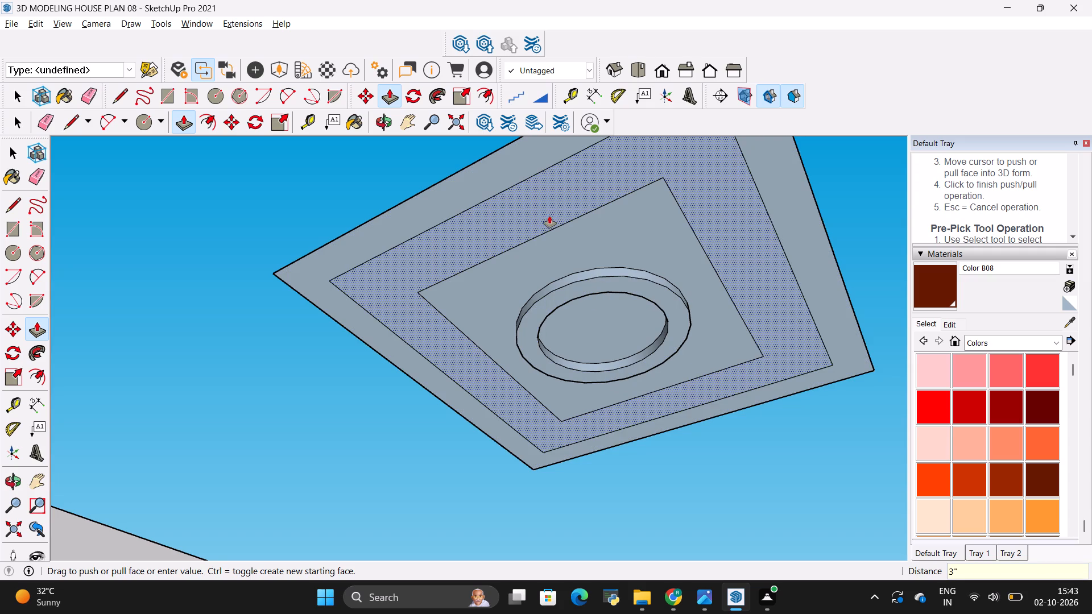
Paint the lowered ring and the lowered rectangular band's undersides with Color B08.
{"action": "scroll", "coordinate": [568, 380], "scroll_direction": "down", "scroll_amount": 2}
{"action": "middle_click_drag", "start_coordinate": [576, 434], "coordinate": [589, 488]}
{"action": "scroll", "coordinate": [526, 293], "scroll_direction": "up", "scroll_amount": 3}
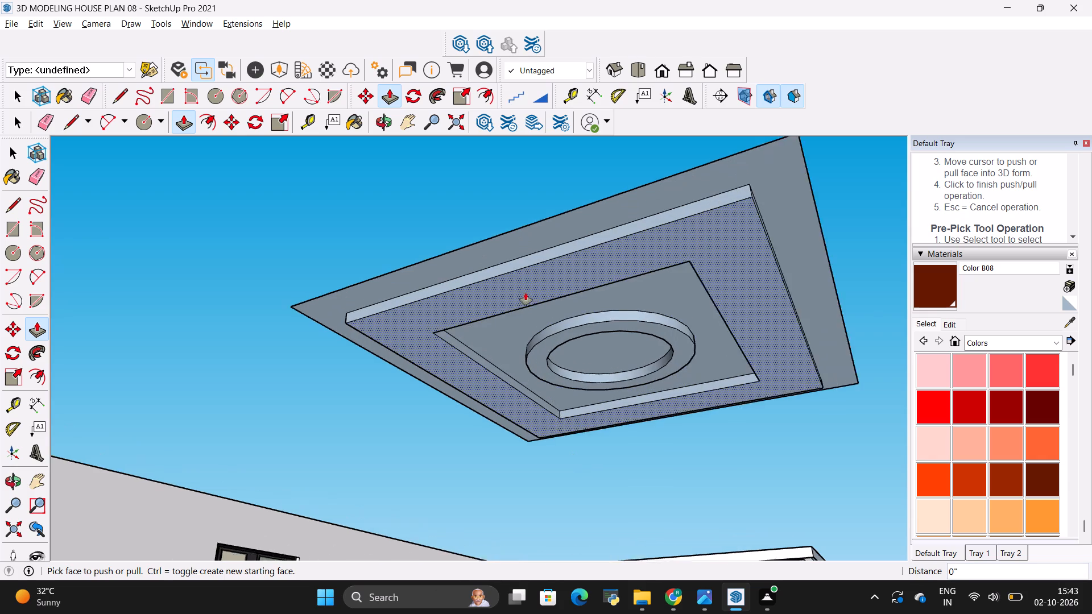
{"action": "middle_click_drag", "start_coordinate": [537, 426], "coordinate": [395, 352]}
{"action": "scroll", "coordinate": [479, 349], "scroll_direction": "down", "scroll_amount": 2}
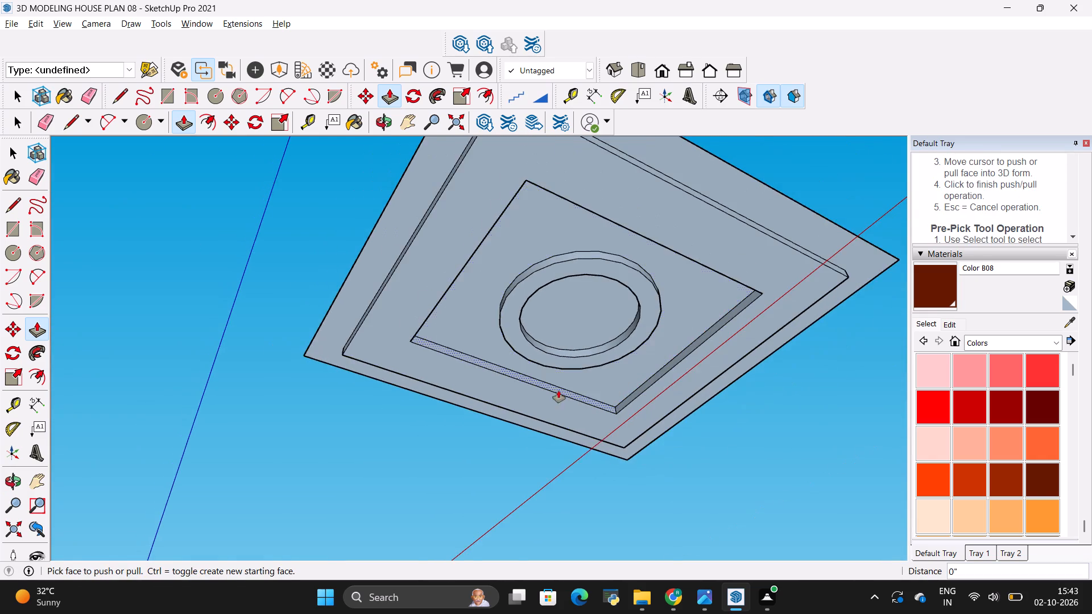
{"action": "middle_click_drag", "start_coordinate": [559, 391], "coordinate": [367, 297]}
{"action": "scroll", "coordinate": [588, 366], "scroll_direction": "down", "scroll_amount": 2}
{"action": "middle_click_drag", "start_coordinate": [634, 343], "coordinate": [633, 391]}
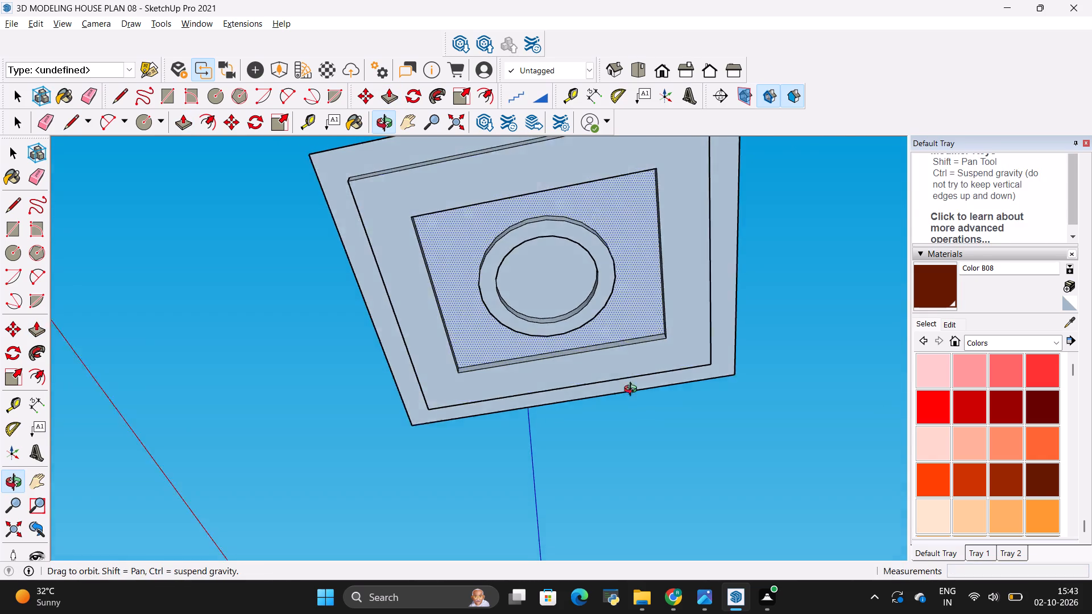
{"action": "middle_click_drag", "start_coordinate": [633, 391], "coordinate": [632, 421]}
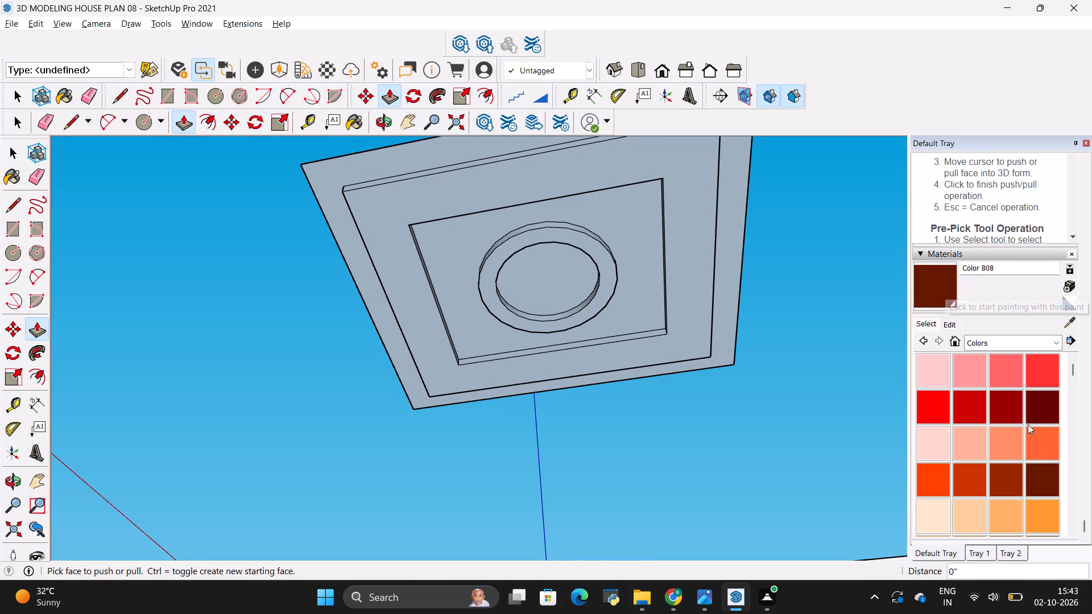
{"action": "left_click", "coordinate": [1047, 476]}
{"action": "scroll", "coordinate": [575, 311], "scroll_direction": "up", "scroll_amount": 2}
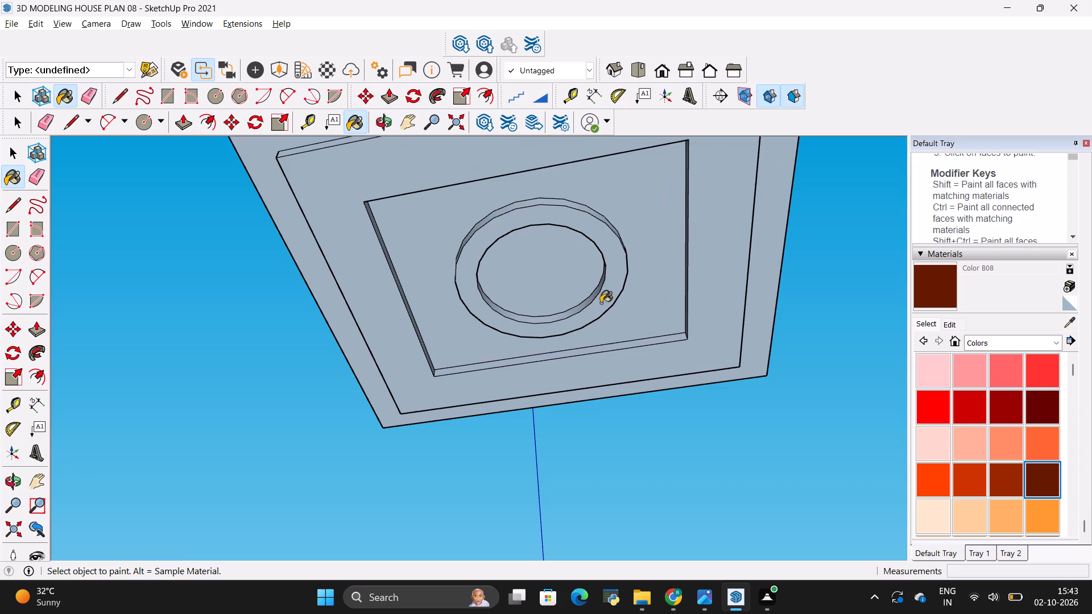
{"action": "left_click", "coordinate": [606, 297]}
{"action": "left_click", "coordinate": [706, 278]}
{"action": "scroll", "coordinate": [685, 419], "scroll_direction": "down", "scroll_amount": 1}
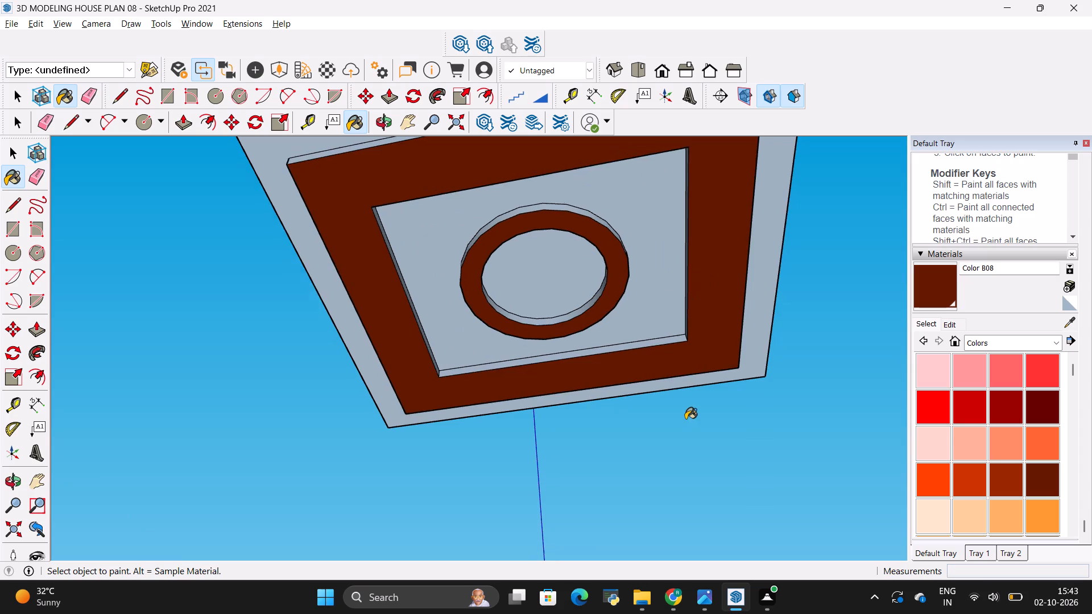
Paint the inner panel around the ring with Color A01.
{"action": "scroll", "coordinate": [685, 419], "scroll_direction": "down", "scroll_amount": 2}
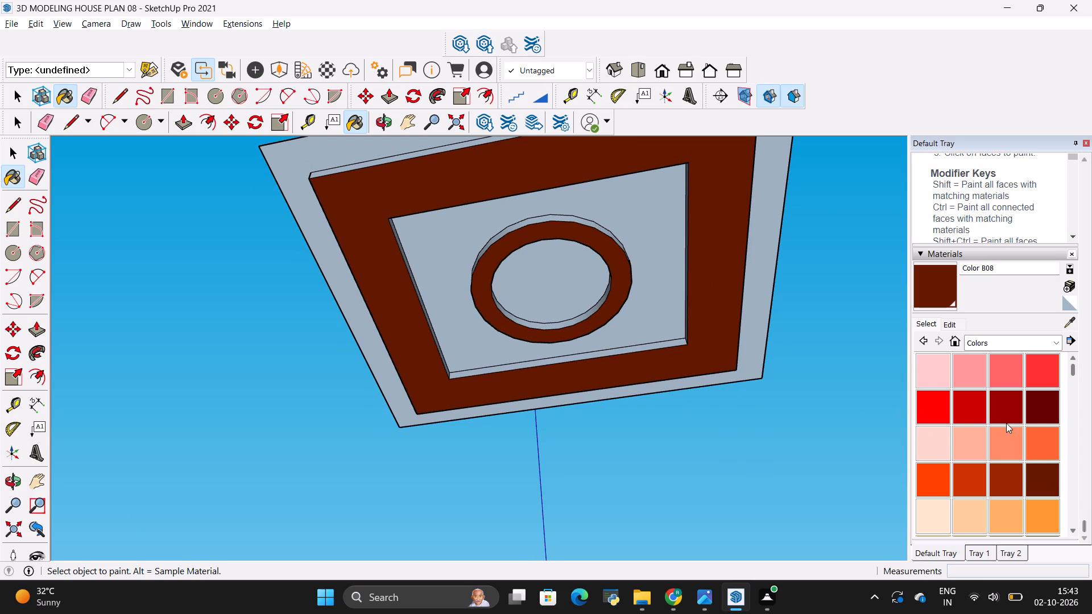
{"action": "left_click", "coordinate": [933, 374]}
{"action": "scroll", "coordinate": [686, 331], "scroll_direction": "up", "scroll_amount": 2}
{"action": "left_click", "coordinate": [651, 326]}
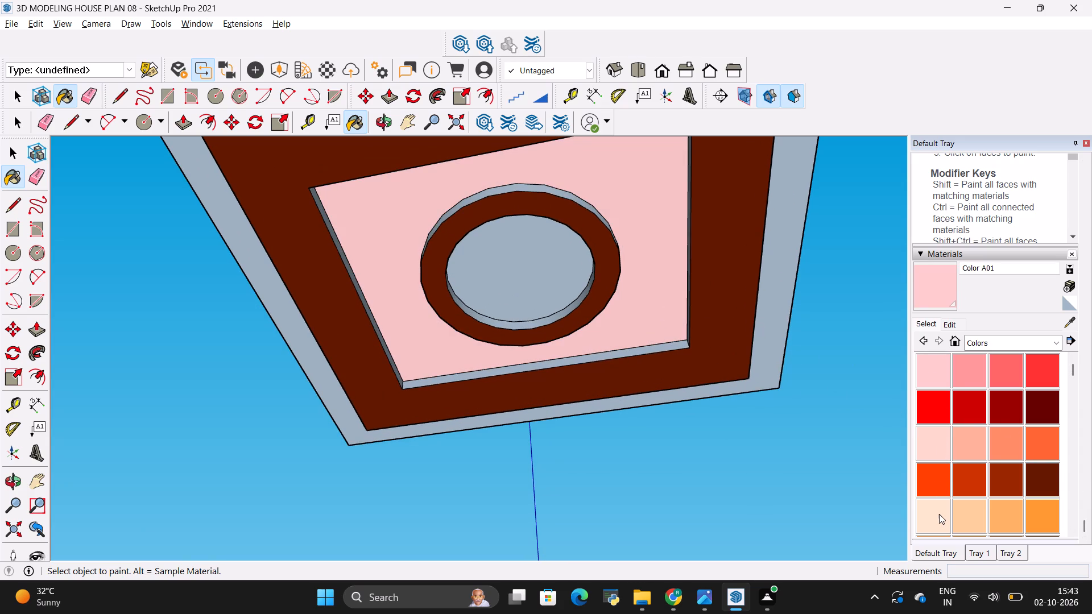
Paint the inner panel around the ring and the ceiling's outer border with Color B01.
{"action": "left_click", "coordinate": [929, 452]}
{"action": "left_click", "coordinate": [617, 312]}
{"action": "scroll", "coordinate": [748, 285], "scroll_direction": "up", "scroll_amount": 2}
{"action": "left_click", "coordinate": [779, 273]}
Examine the painted ceiling's stepped edges and band widths from several angles below.
{"action": "scroll", "coordinate": [760, 344], "scroll_direction": "down", "scroll_amount": 7}
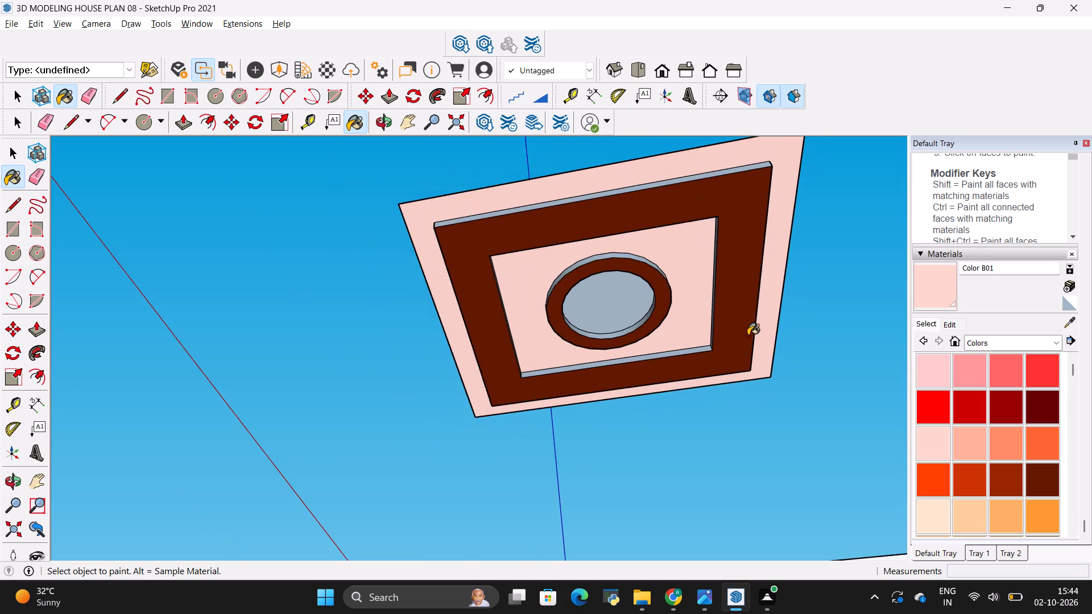
{"action": "middle_click_drag", "start_coordinate": [748, 332], "coordinate": [829, 470]}
{"action": "scroll", "coordinate": [487, 288], "scroll_direction": "up", "scroll_amount": 2}
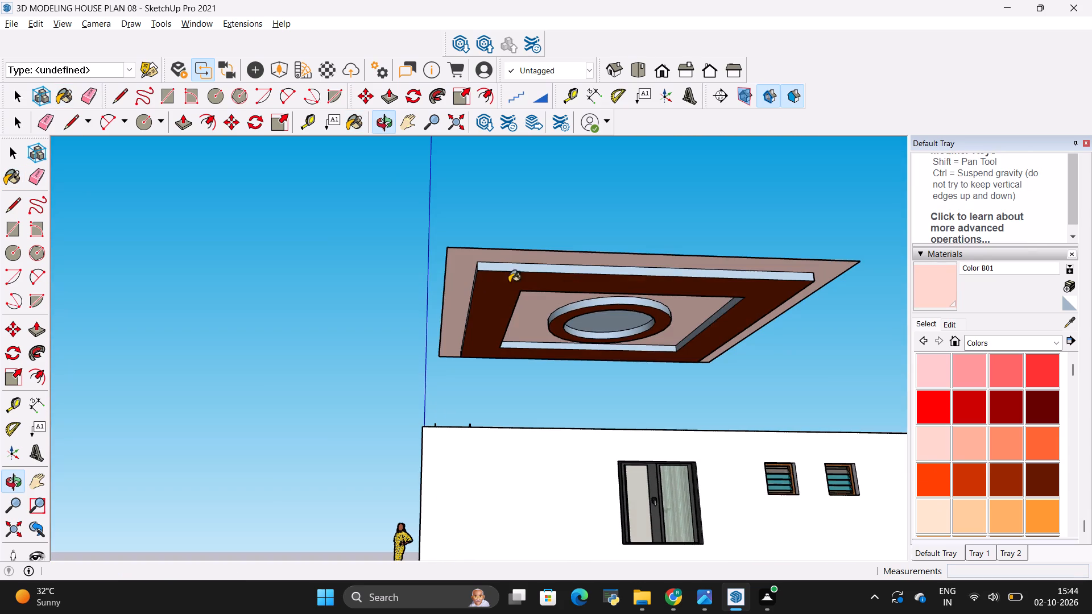
{"action": "middle_click_drag", "start_coordinate": [578, 308], "coordinate": [698, 229]}
{"action": "scroll", "coordinate": [647, 392], "scroll_direction": "down", "scroll_amount": 4}
{"action": "middle_click_drag", "start_coordinate": [683, 422], "coordinate": [660, 376]}
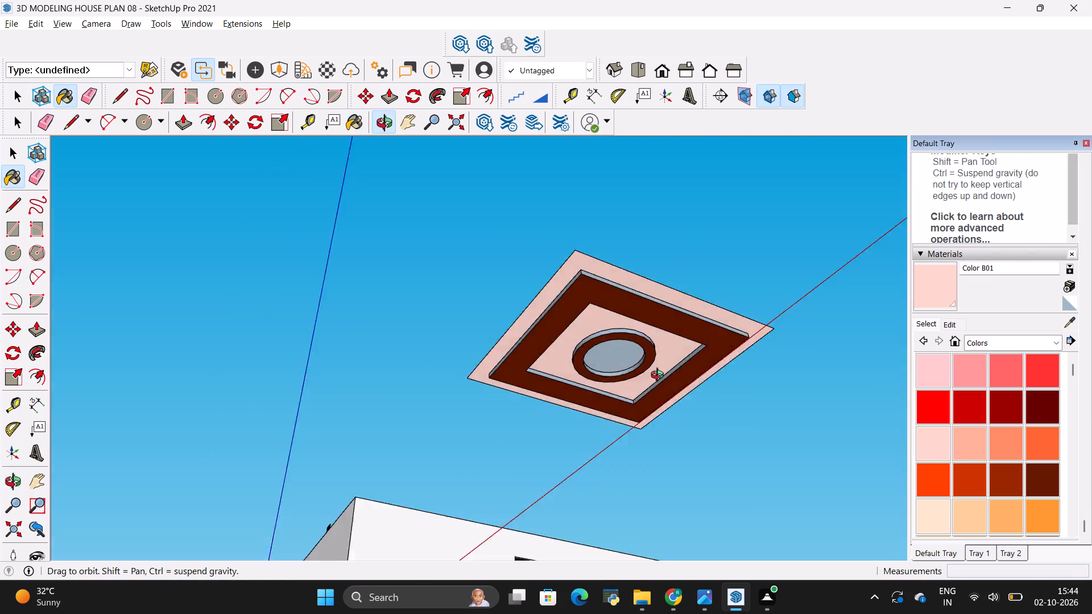
{"action": "middle_click_drag", "start_coordinate": [660, 376], "coordinate": [653, 318]}
{"action": "scroll", "coordinate": [573, 271], "scroll_direction": "up", "scroll_amount": 6}
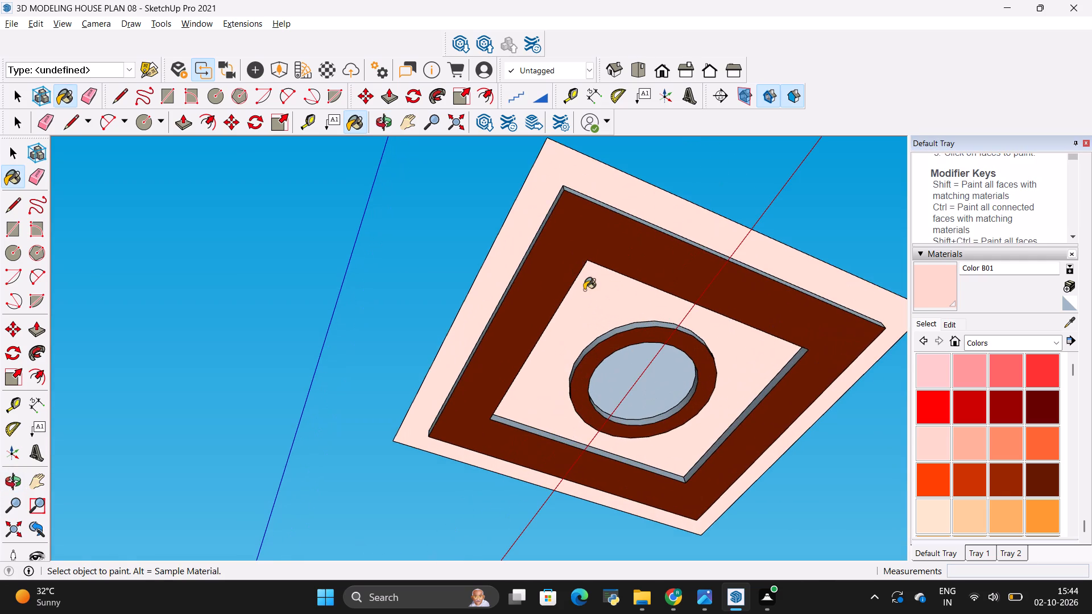
{"action": "scroll", "coordinate": [553, 431], "scroll_direction": "up", "scroll_amount": 2}
{"action": "scroll", "coordinate": [607, 327], "scroll_direction": "up", "scroll_amount": 5}
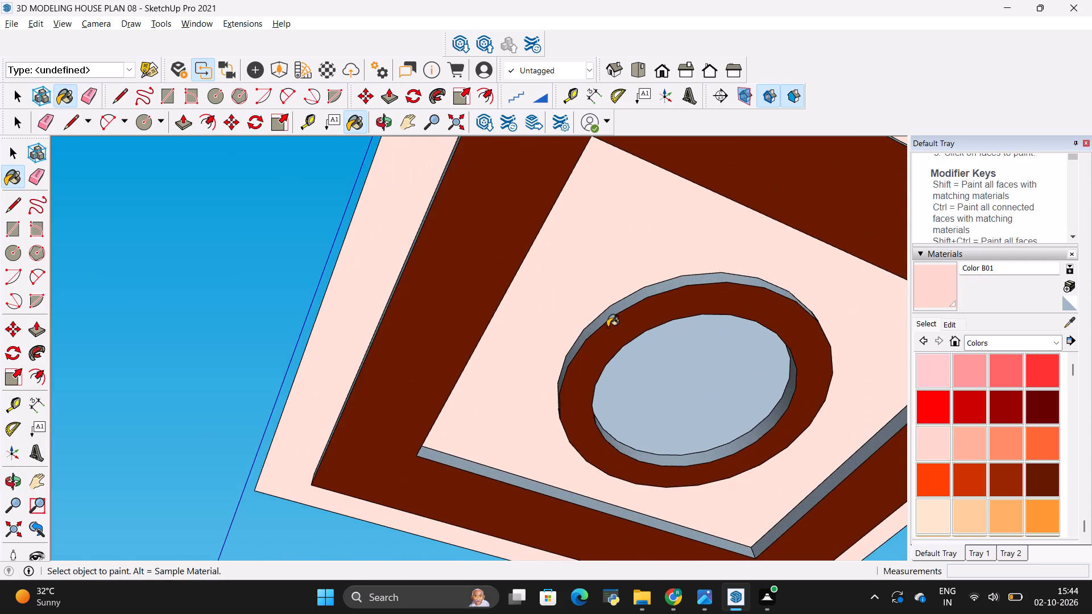
{"action": "scroll", "coordinate": [607, 327], "scroll_direction": "down", "scroll_amount": 3}
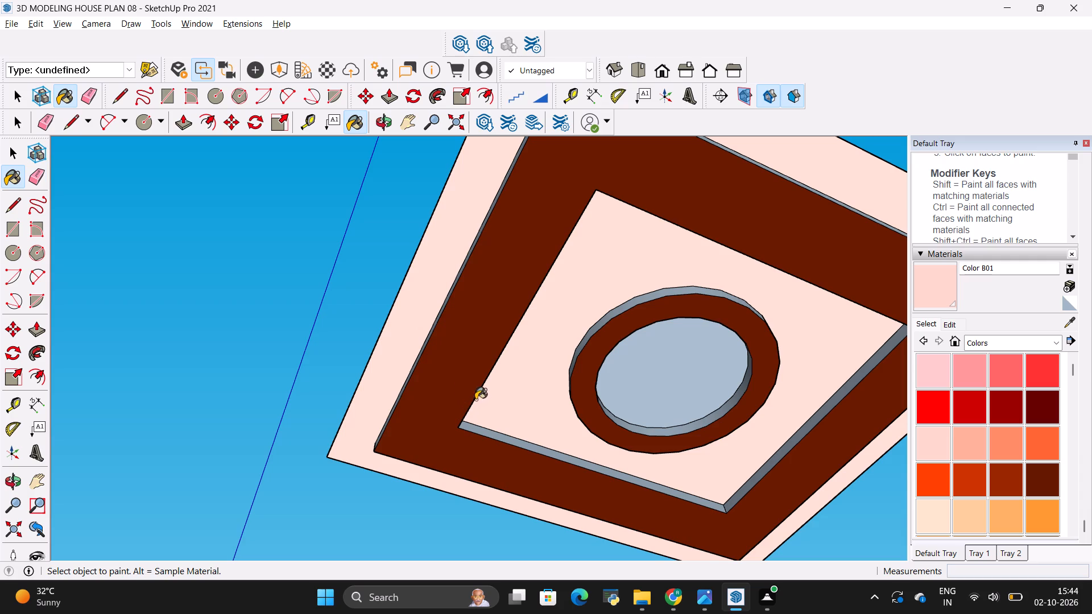
{"action": "scroll", "coordinate": [409, 410], "scroll_direction": "down", "scroll_amount": 4}
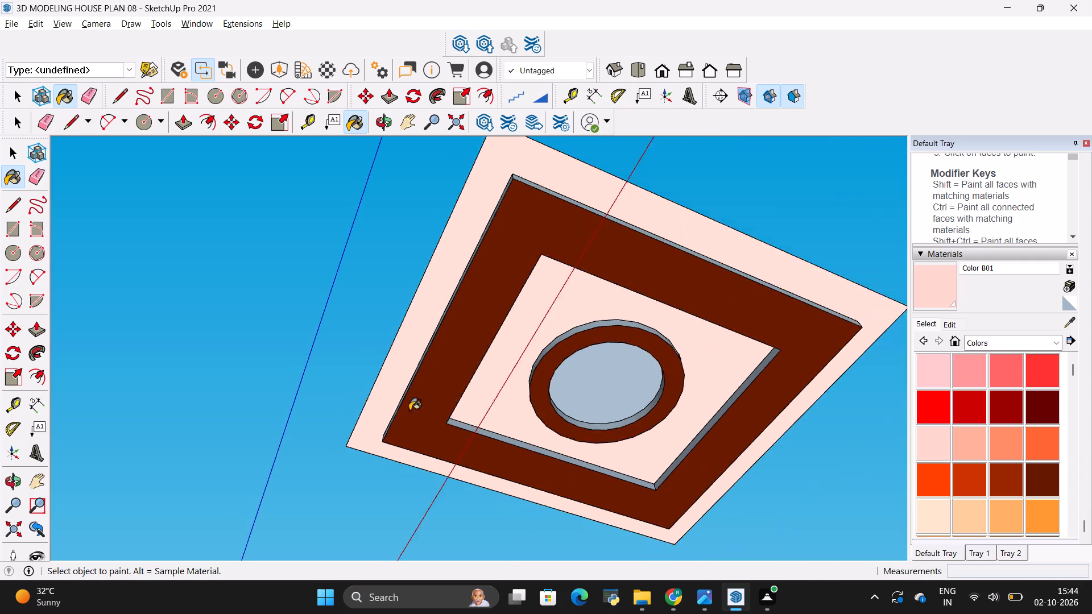
{"action": "scroll", "coordinate": [409, 410], "scroll_direction": "down", "scroll_amount": 3}
Push two adjacent side faces of the inner rectangular recess outward by 8" to narrow the dark band.
{"action": "middle_click_drag", "start_coordinate": [580, 340], "coordinate": [565, 389]}
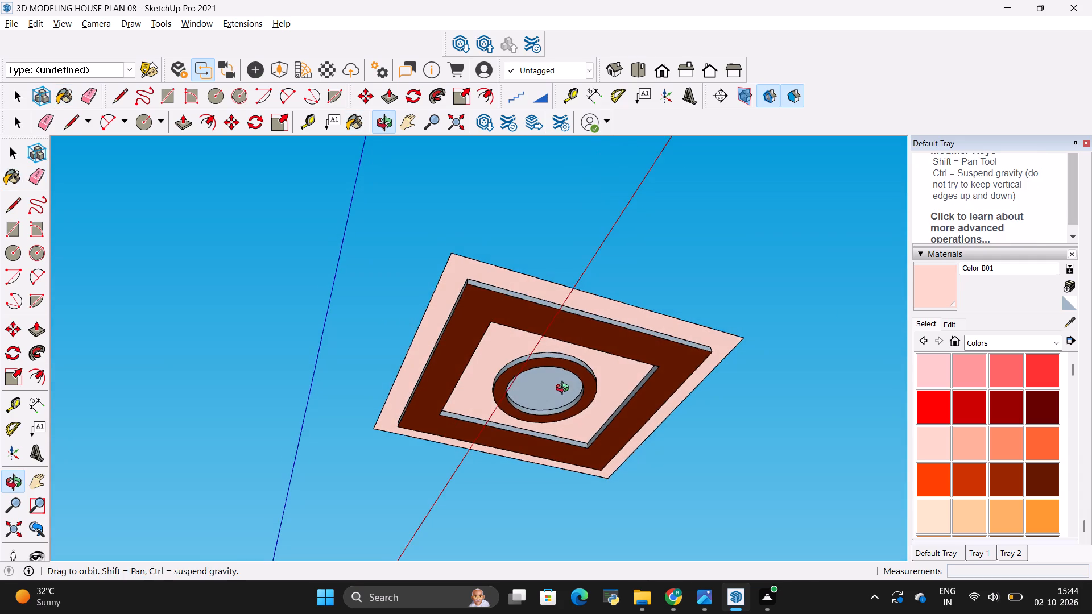
{"action": "middle_click_drag", "start_coordinate": [565, 389], "coordinate": [565, 391]}
{"action": "scroll", "coordinate": [467, 428], "scroll_direction": "up", "scroll_amount": 7}
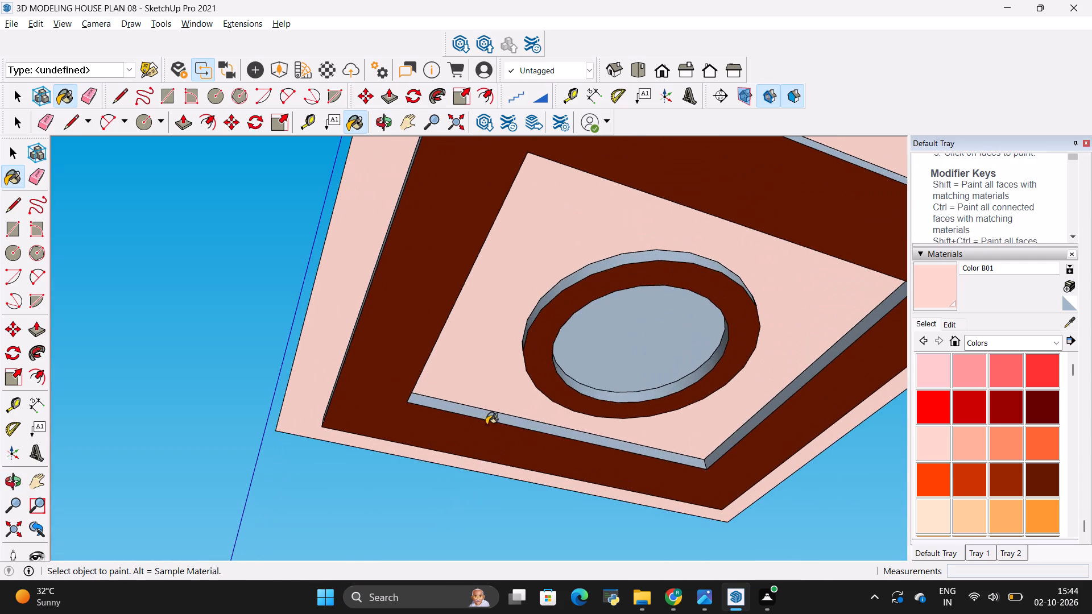
{"action": "key", "text": "p"}
{"action": "scroll", "coordinate": [497, 425], "scroll_direction": "up", "scroll_amount": 4}
{"action": "left_click", "coordinate": [505, 412]}
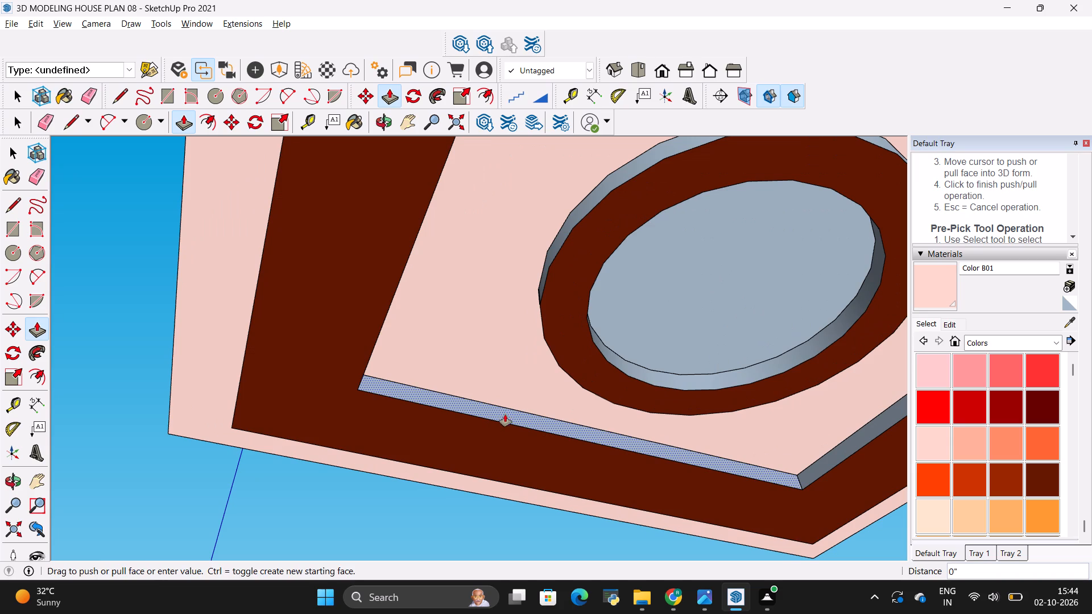
{"action": "left_click", "coordinate": [489, 441]}
{"action": "scroll", "coordinate": [816, 481], "scroll_direction": "up", "scroll_amount": 3}
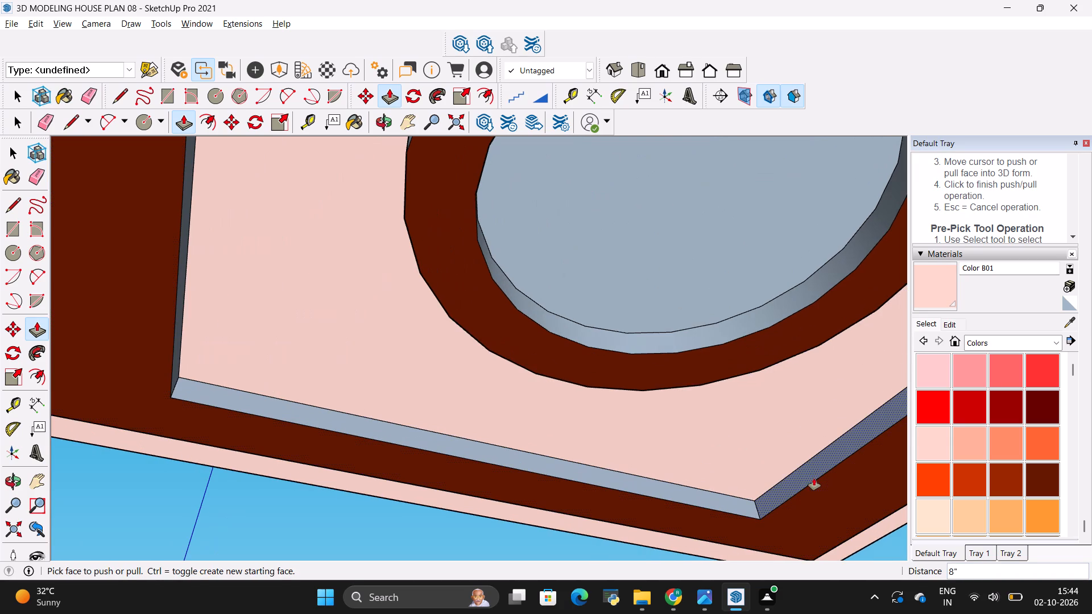
{"action": "double_click", "coordinate": [809, 472]}
{"action": "scroll", "coordinate": [688, 486], "scroll_direction": "down", "scroll_amount": 8}
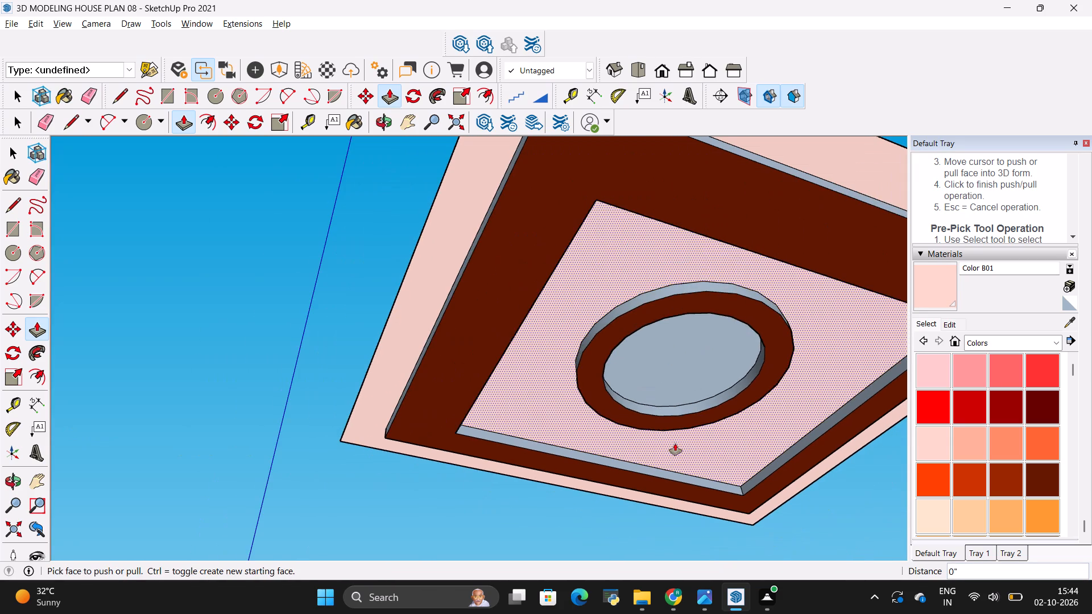
Push the remaining two side faces of the inner rectangular recess outward by 8" to narrow the dark band.
{"action": "middle_click_drag", "start_coordinate": [627, 310], "coordinate": [419, 408]}
{"action": "middle_click_drag", "start_coordinate": [526, 384], "coordinate": [521, 384]}
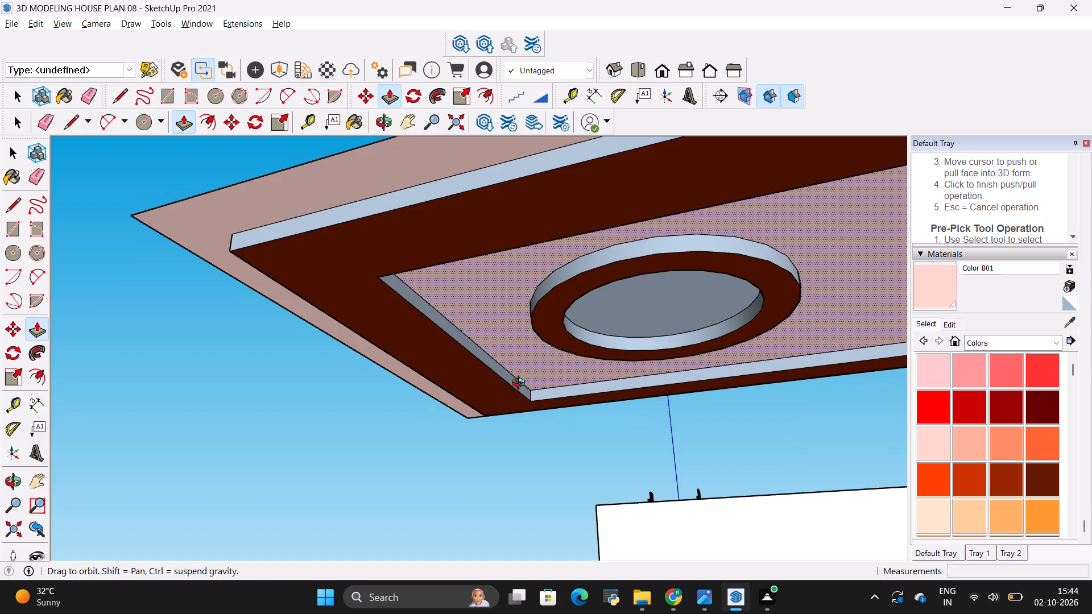
{"action": "middle_click_drag", "start_coordinate": [521, 384], "coordinate": [450, 409]}
{"action": "scroll", "coordinate": [488, 368], "scroll_direction": "up", "scroll_amount": 6}
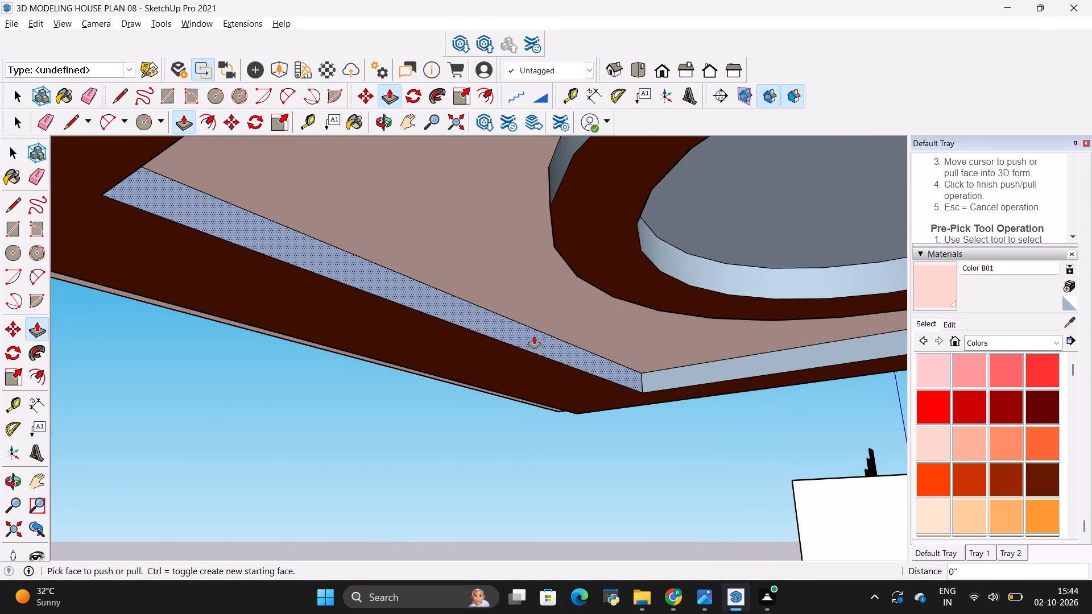
{"action": "double_click", "coordinate": [534, 339]}
{"action": "scroll", "coordinate": [556, 375], "scroll_direction": "down", "scroll_amount": 9}
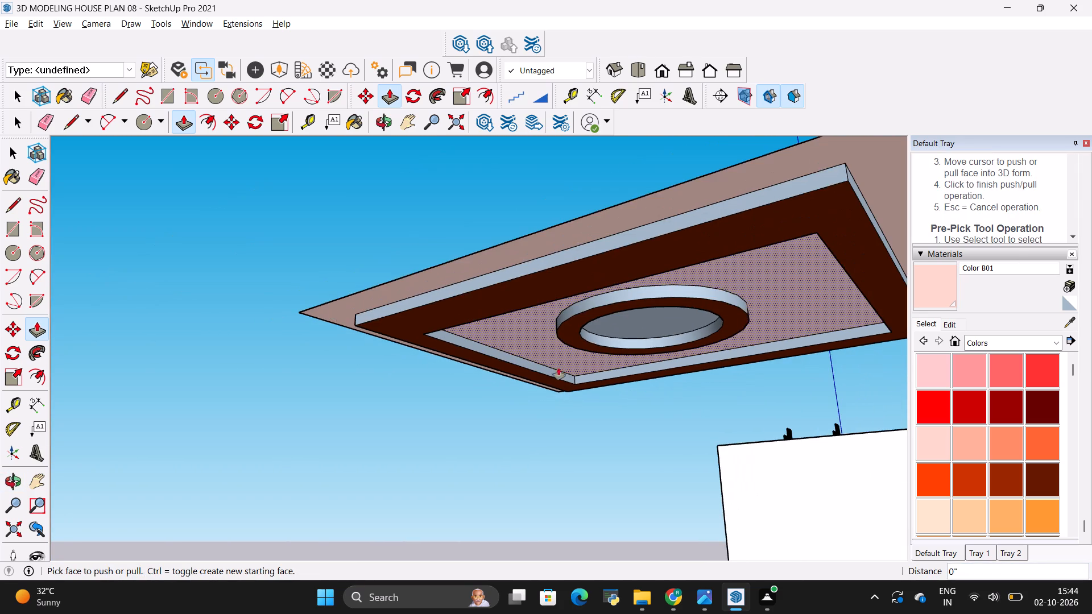
{"action": "middle_click_drag", "start_coordinate": [410, 366], "coordinate": [766, 302]}
{"action": "middle_click_drag", "start_coordinate": [323, 380], "coordinate": [358, 366]}
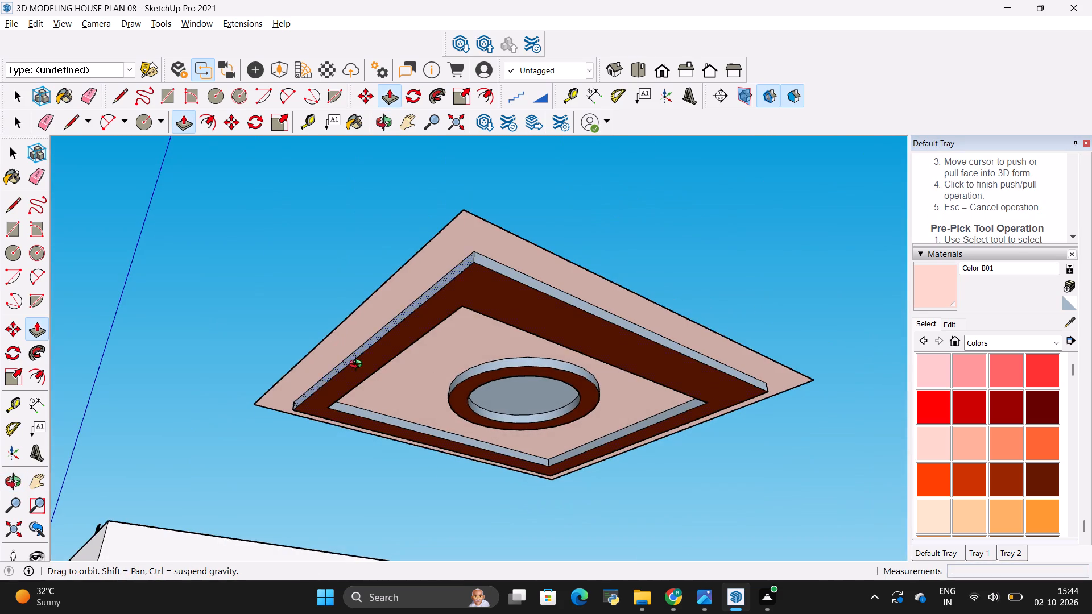
{"action": "middle_click_drag", "start_coordinate": [358, 366], "coordinate": [684, 335]}
{"action": "middle_click_drag", "start_coordinate": [469, 370], "coordinate": [668, 443]}
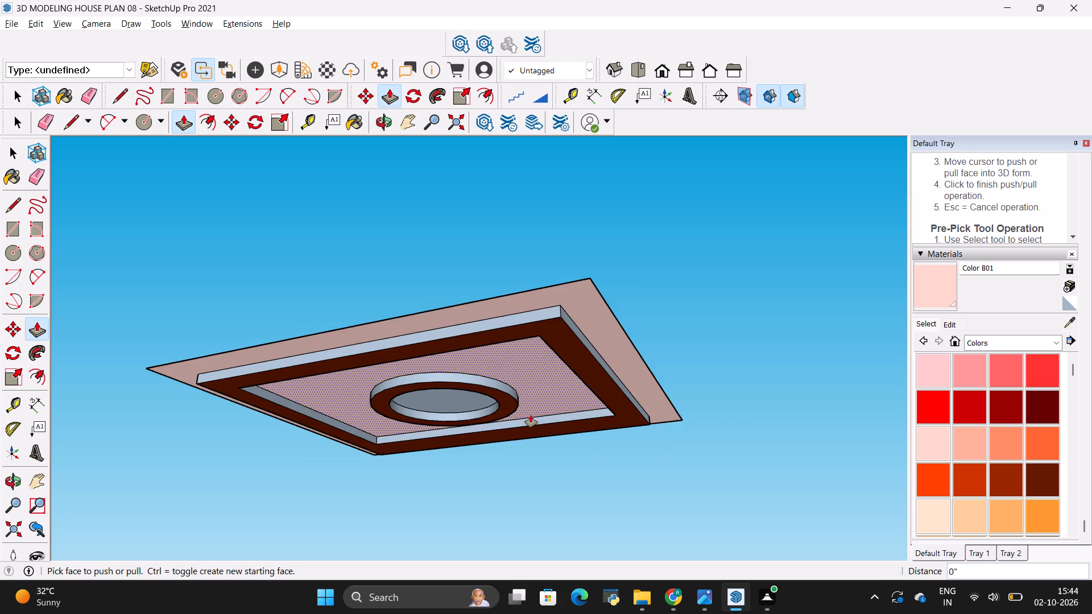
{"action": "scroll", "coordinate": [531, 415], "scroll_direction": "up", "scroll_amount": 6}
{"action": "double_click", "coordinate": [581, 413]}
{"action": "scroll", "coordinate": [572, 413], "scroll_direction": "down", "scroll_amount": 4}
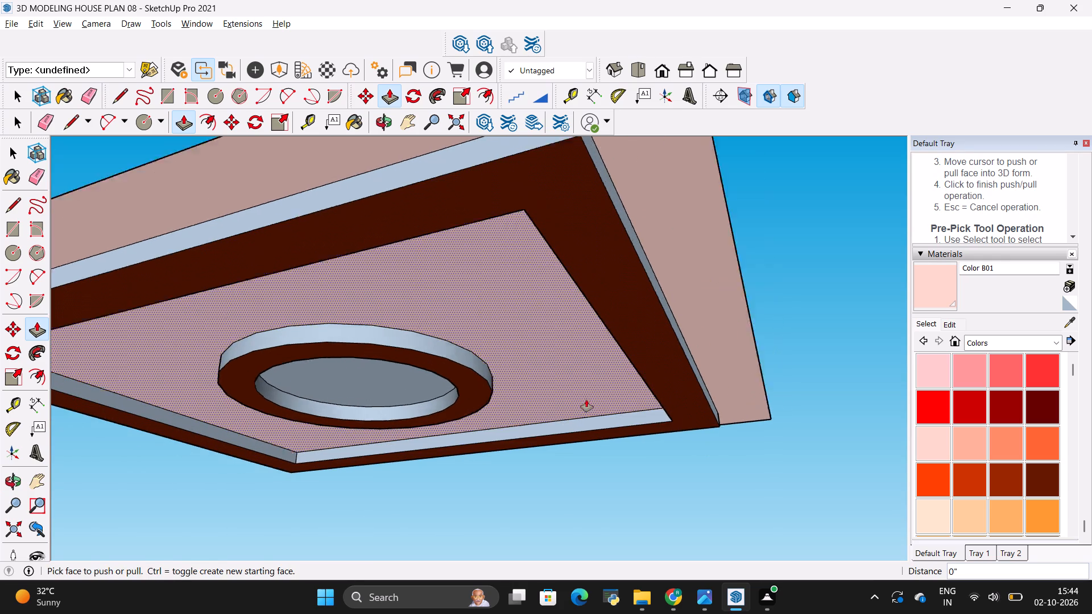
Offset the inner panel's outline inward about 8", and offset that outline about 5" more, forming a rectangular band around the ring.
{"action": "middle_click_drag", "start_coordinate": [536, 454], "coordinate": [568, 298]}
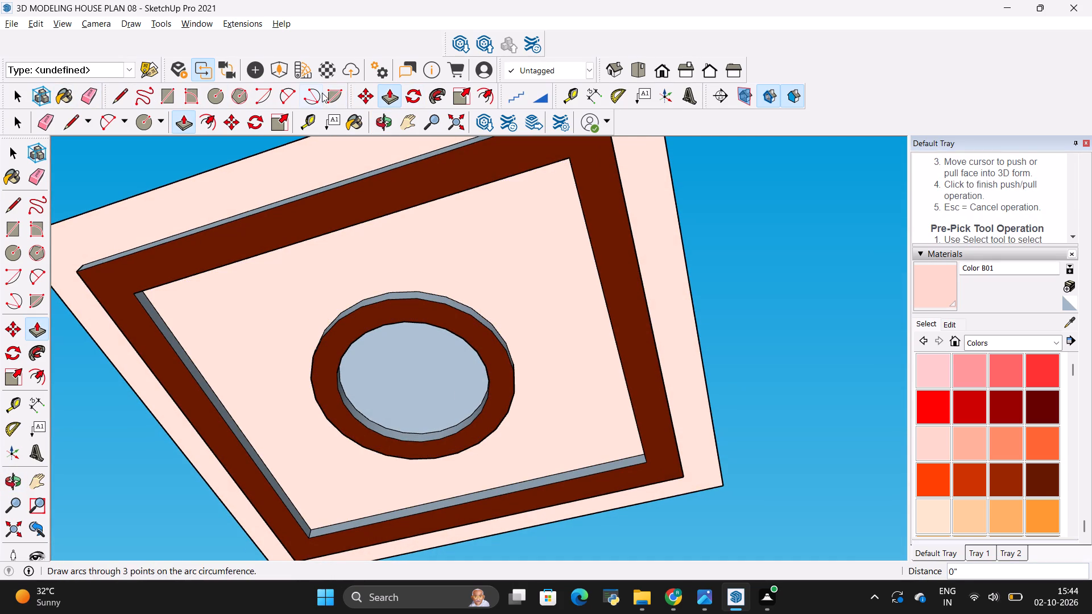
{"action": "left_click", "coordinate": [487, 96]}
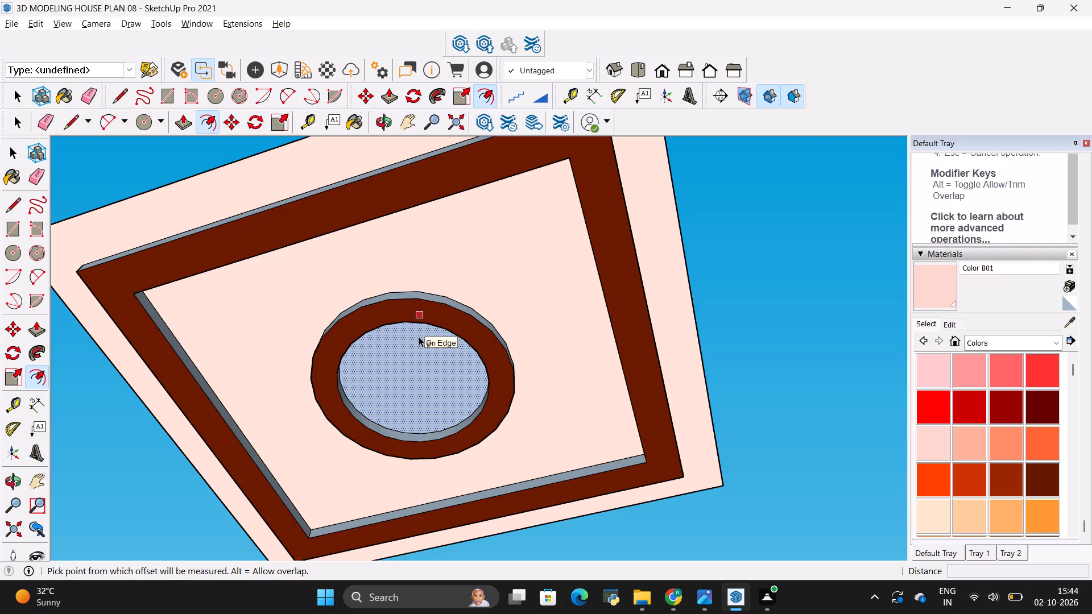
{"action": "left_click", "coordinate": [522, 229]}
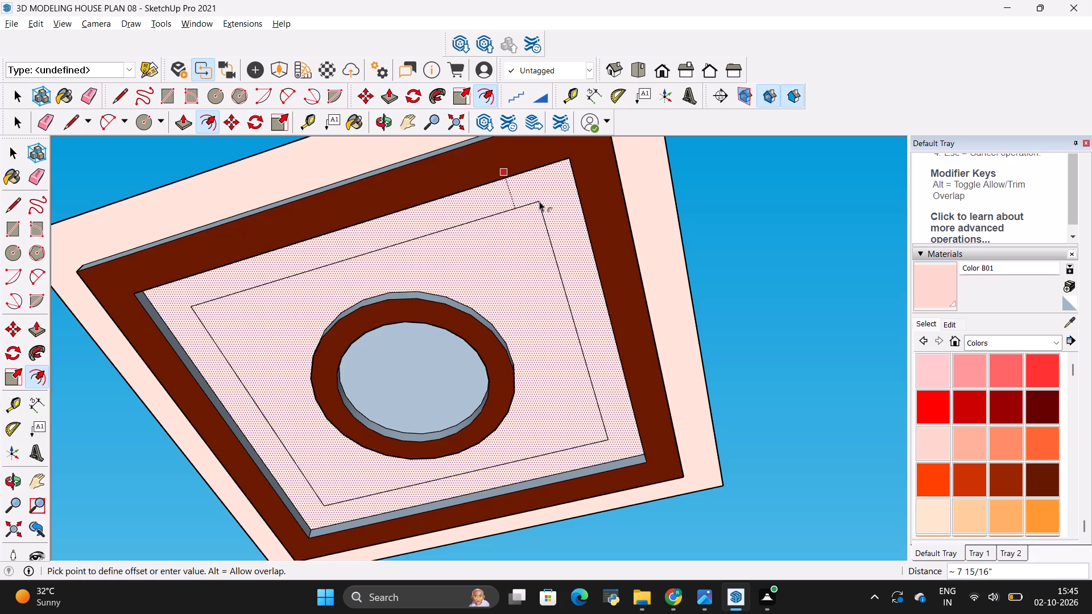
{"action": "left_click", "coordinate": [539, 201]}
{"action": "left_click", "coordinate": [515, 248]}
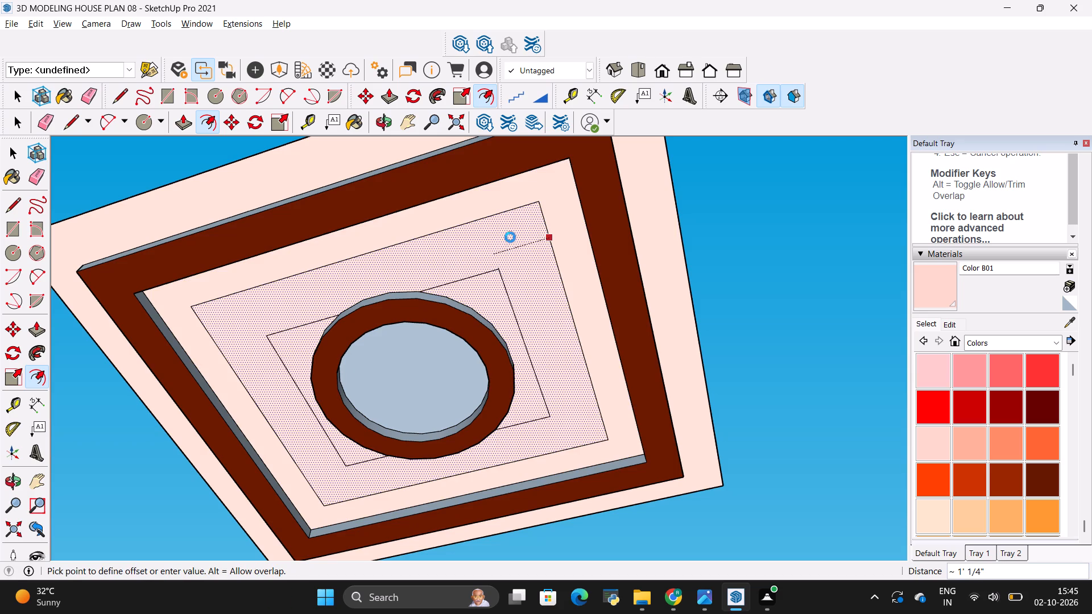
{"action": "scroll", "coordinate": [484, 286], "scroll_direction": "down", "scroll_amount": 3}
{"action": "scroll", "coordinate": [423, 326], "scroll_direction": "down", "scroll_amount": 2}
{"action": "scroll", "coordinate": [504, 293], "scroll_direction": "down", "scroll_amount": 3}
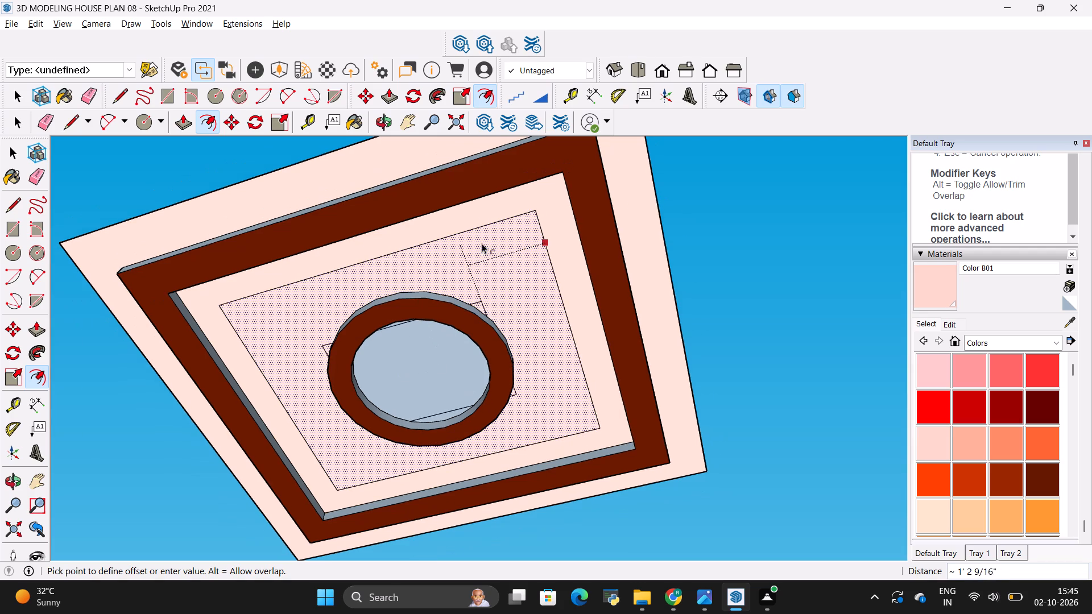
{"action": "scroll", "coordinate": [494, 264], "scroll_direction": "up", "scroll_amount": 3}
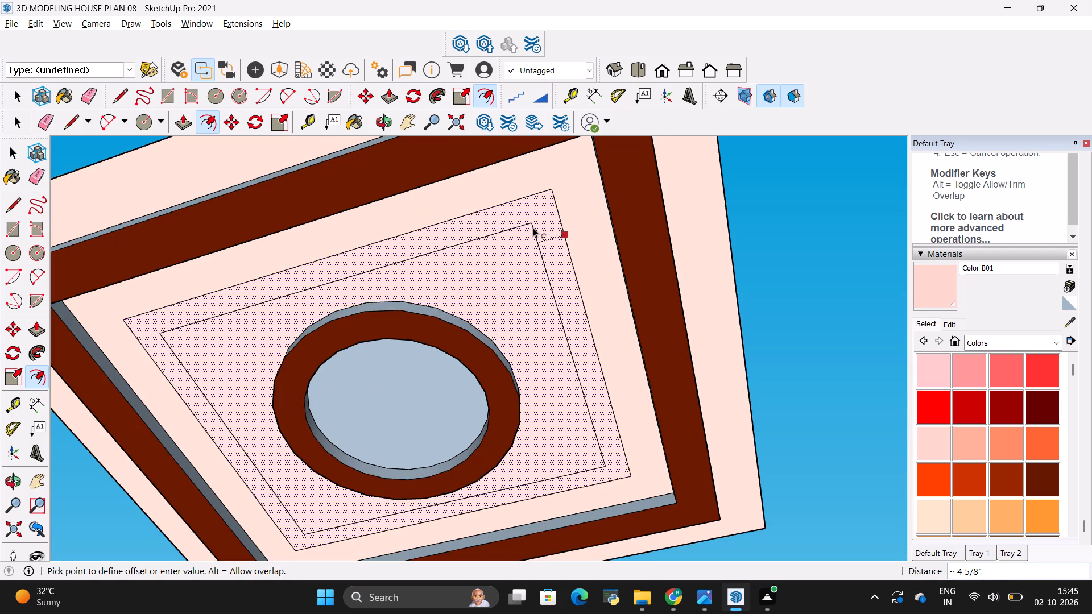
{"action": "left_click", "coordinate": [528, 230]}
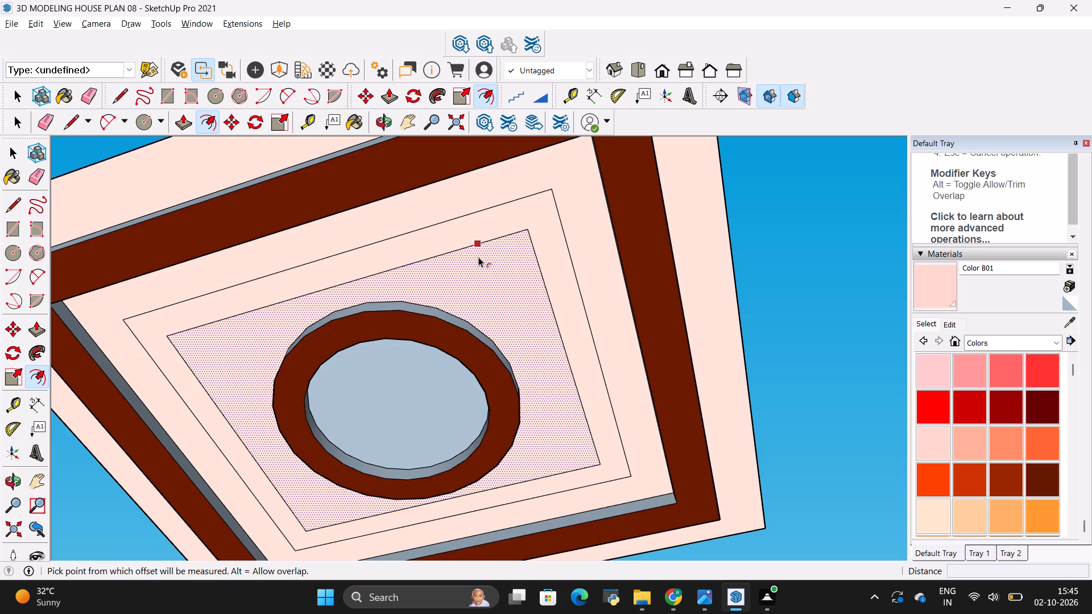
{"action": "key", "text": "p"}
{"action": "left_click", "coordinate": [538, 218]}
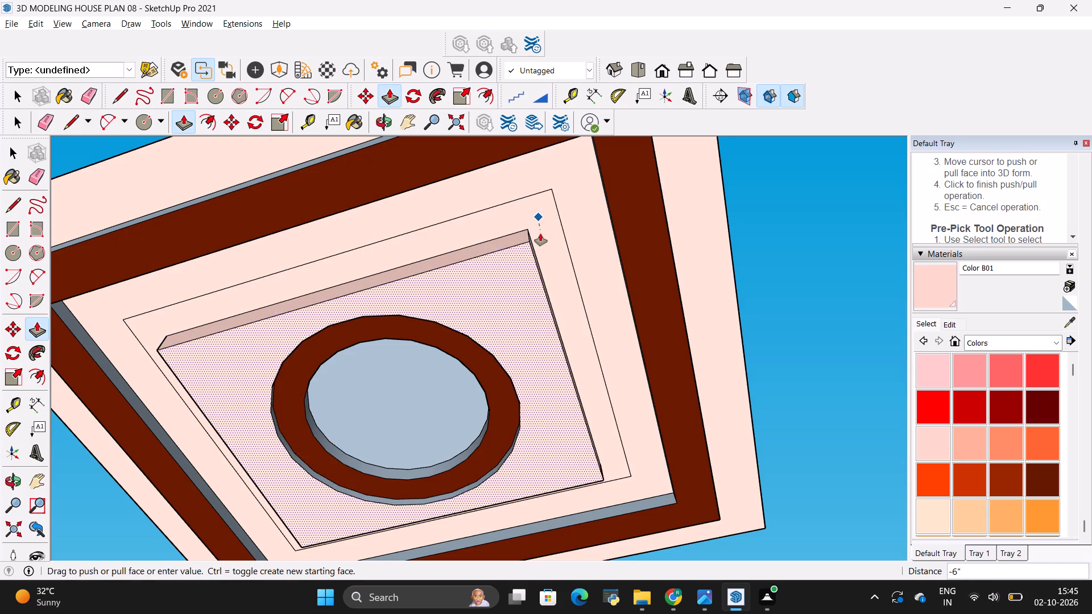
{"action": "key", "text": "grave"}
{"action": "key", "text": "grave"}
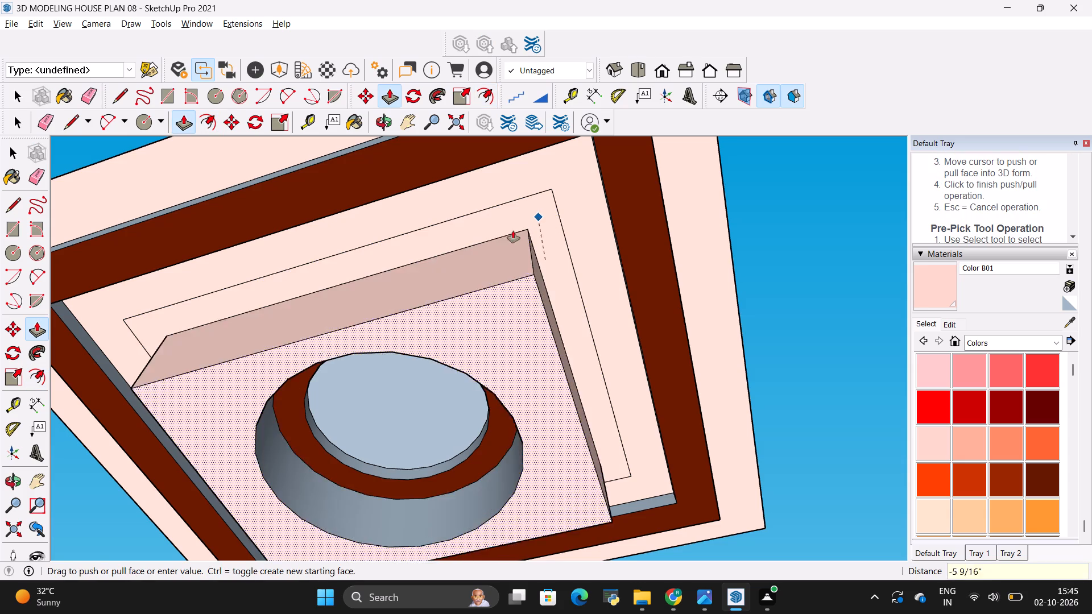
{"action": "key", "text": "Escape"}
Extrude the new rectangular band around the ring 3" downward.
{"action": "left_click", "coordinate": [545, 221]}
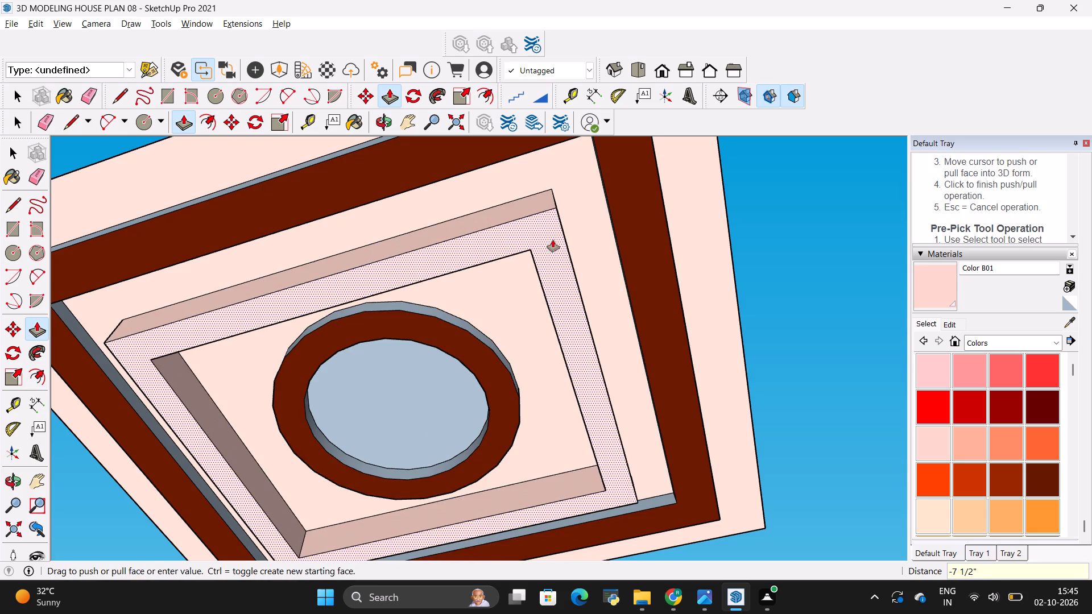
{"action": "key", "text": "BackSpace"}
{"action": "key", "text": "BackSpace"}
{"action": "key", "text": "3"}
{"action": "key", "text": "shift+quotedbl"}
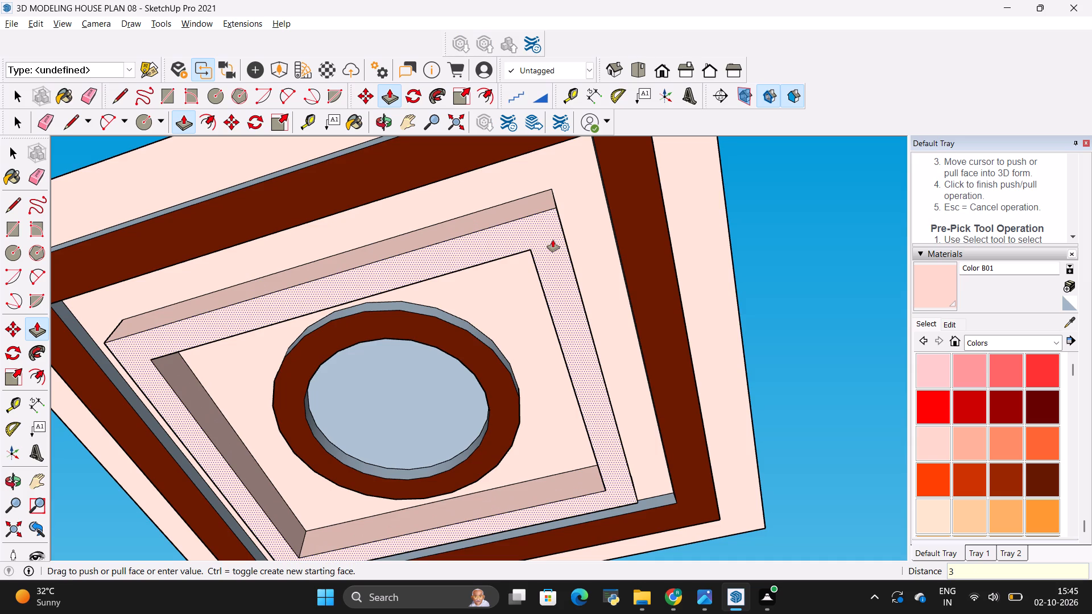
{"action": "key", "text": "Return"}
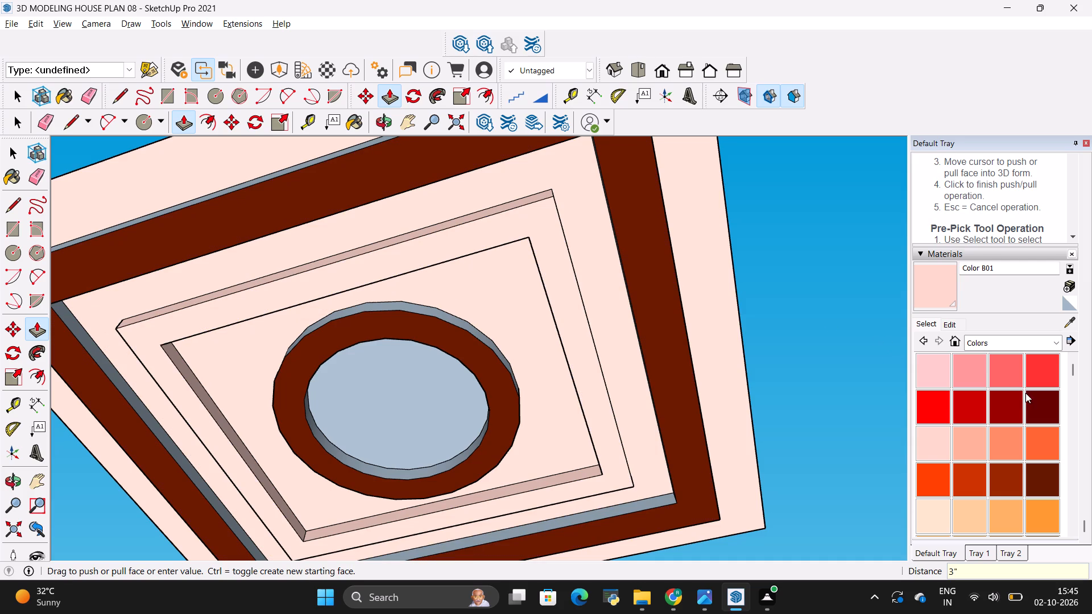
Paint the underside of the extruded rectangular band with Color A08.
{"action": "left_click", "coordinate": [1044, 400]}
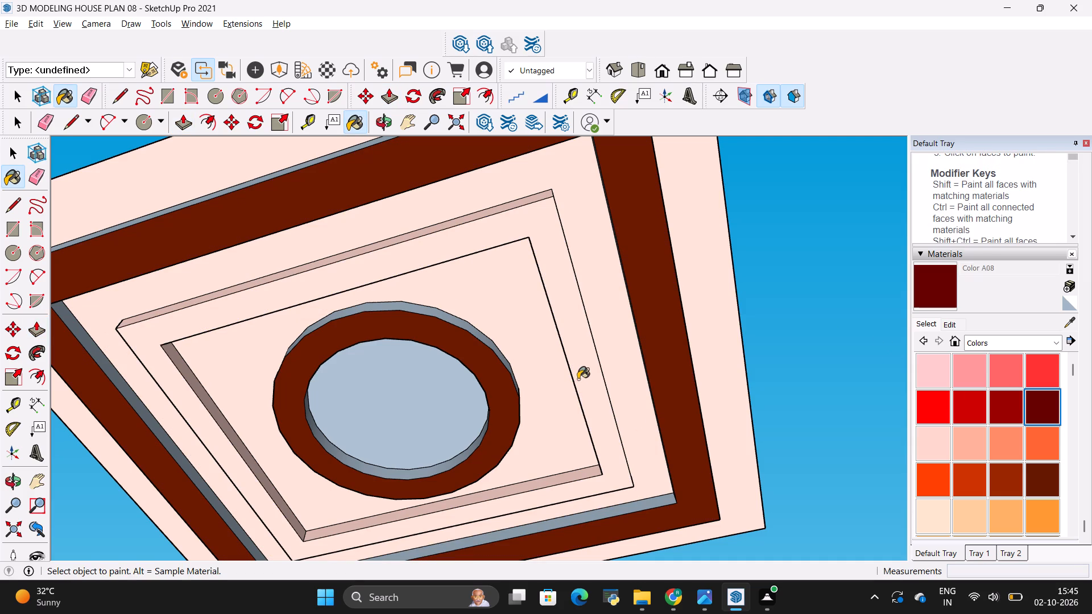
{"action": "left_click", "coordinate": [578, 379]}
Examine the false ceiling with its new inner band from several angles below.
{"action": "scroll", "coordinate": [442, 200], "scroll_direction": "up", "scroll_amount": 4}
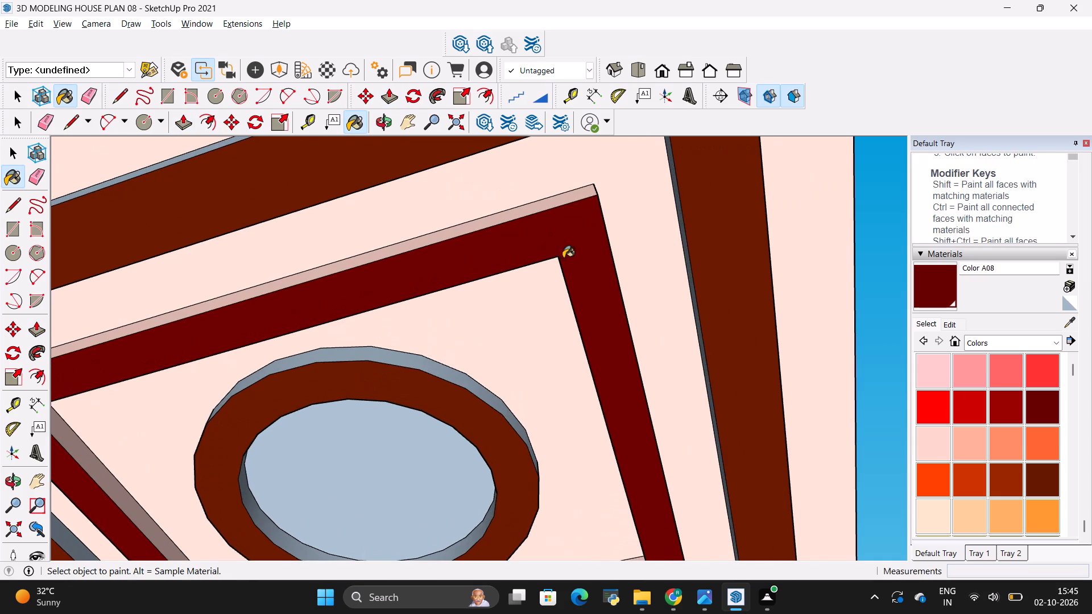
{"action": "middle_click_drag", "start_coordinate": [558, 245], "coordinate": [643, 417]}
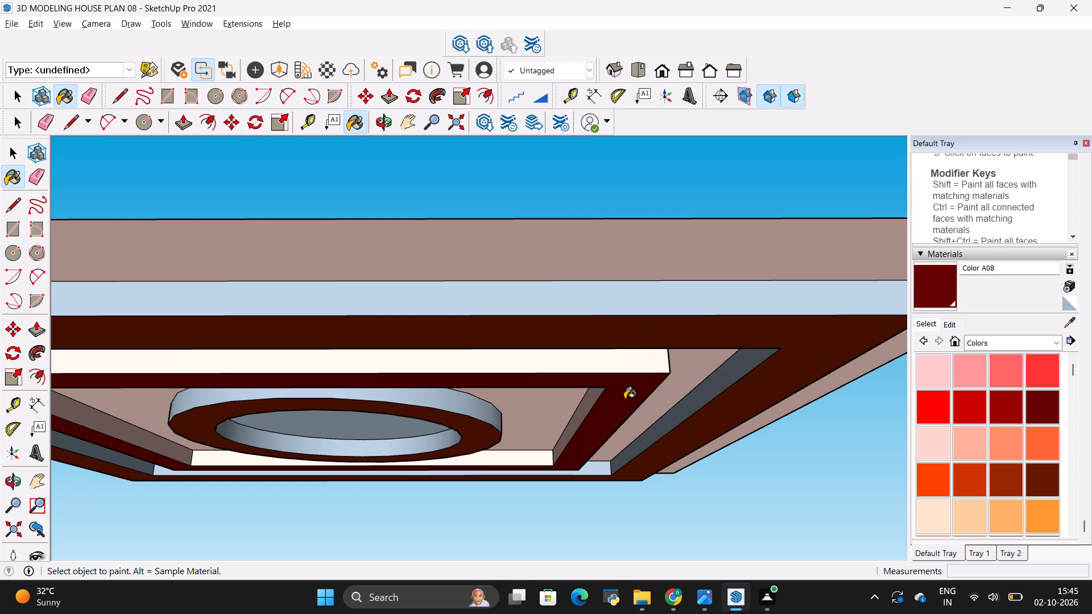
{"action": "scroll", "coordinate": [592, 324], "scroll_direction": "down", "scroll_amount": 4}
{"action": "middle_click_drag", "start_coordinate": [627, 439], "coordinate": [477, 329]}
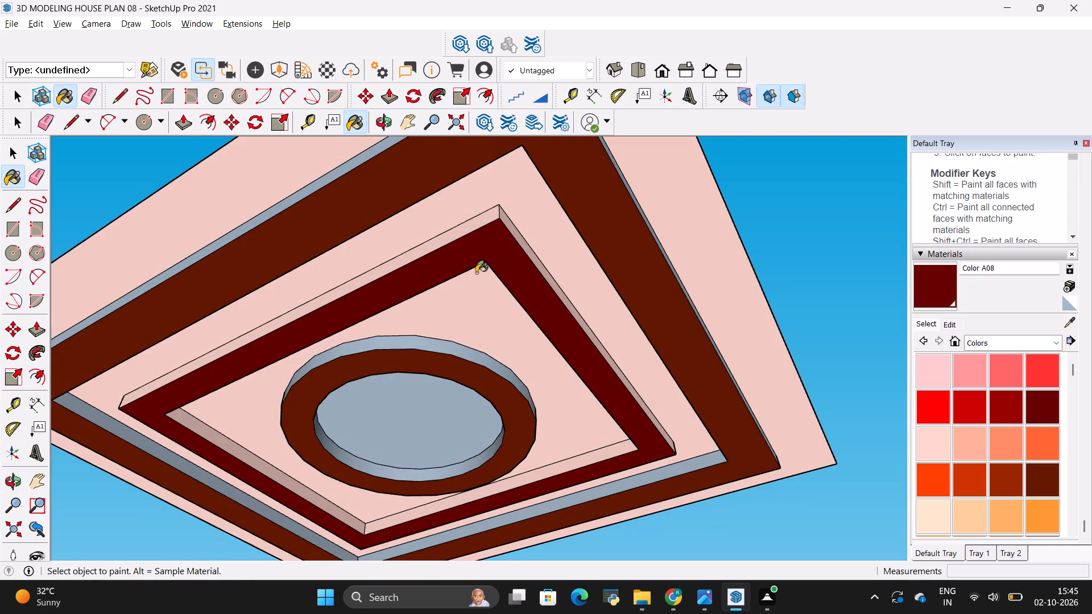
{"action": "scroll", "coordinate": [476, 273], "scroll_direction": "down", "scroll_amount": 3}
{"action": "key", "text": "space"}
{"action": "left_click", "coordinate": [779, 299]}
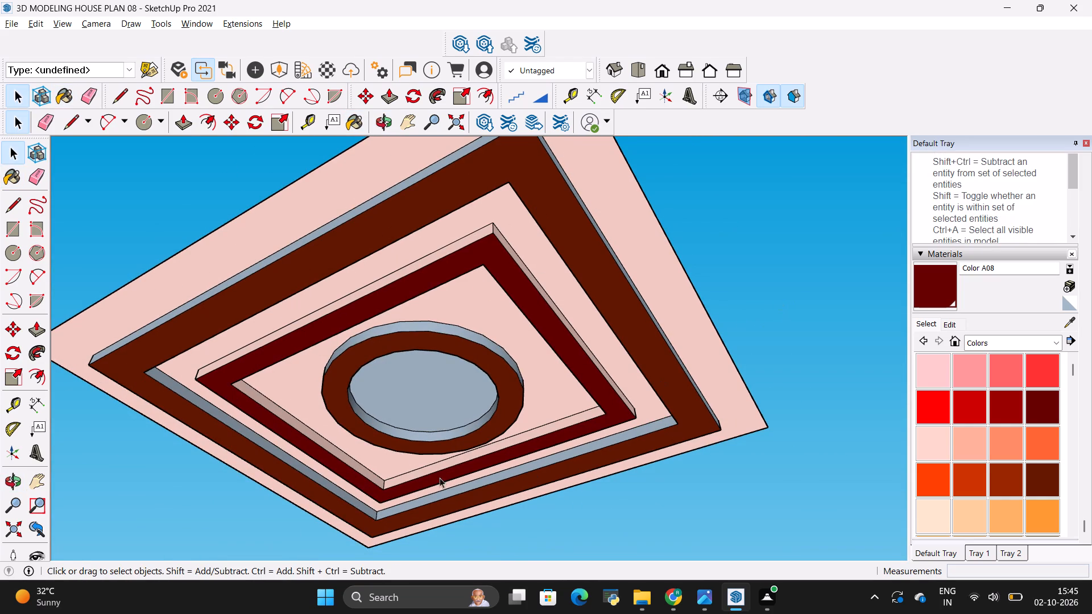
{"action": "scroll", "coordinate": [414, 455], "scroll_direction": "down", "scroll_amount": 4}
{"action": "middle_click_drag", "start_coordinate": [378, 496], "coordinate": [656, 365]}
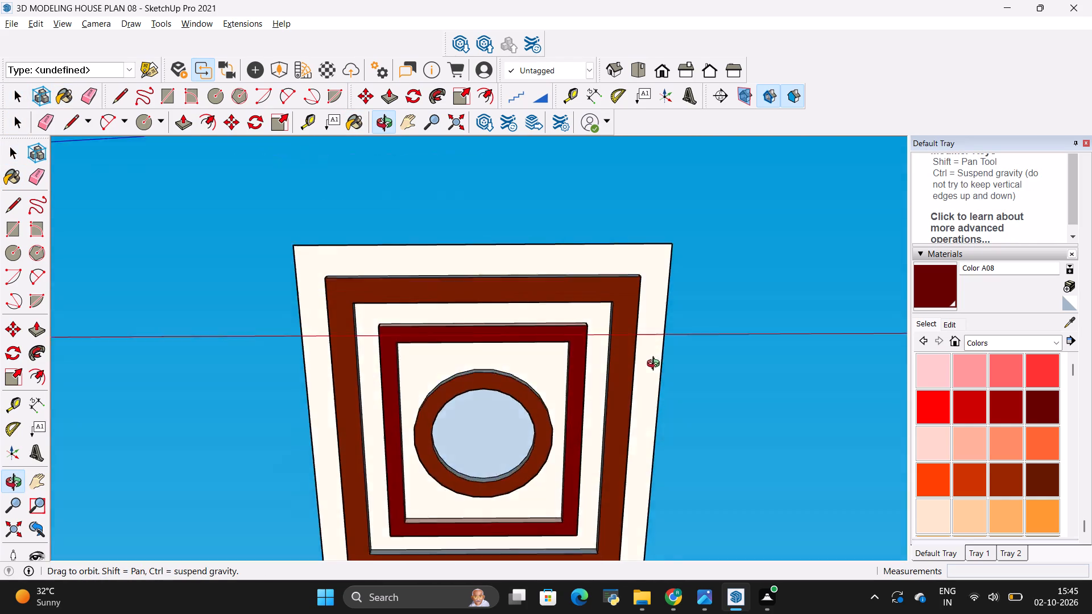
{"action": "middle_click_drag", "start_coordinate": [656, 365], "coordinate": [249, 422]}
{"action": "middle_click_drag", "start_coordinate": [382, 331], "coordinate": [330, 338]}
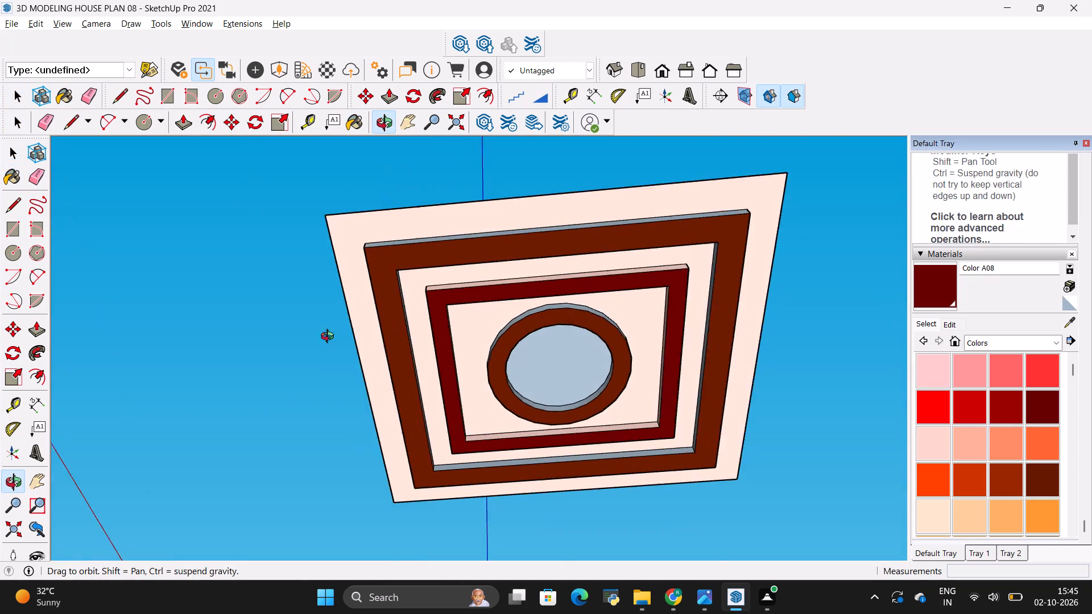
{"action": "middle_click_drag", "start_coordinate": [330, 338], "coordinate": [282, 341]}
{"action": "scroll", "coordinate": [430, 343], "scroll_direction": "down", "scroll_amount": 3}
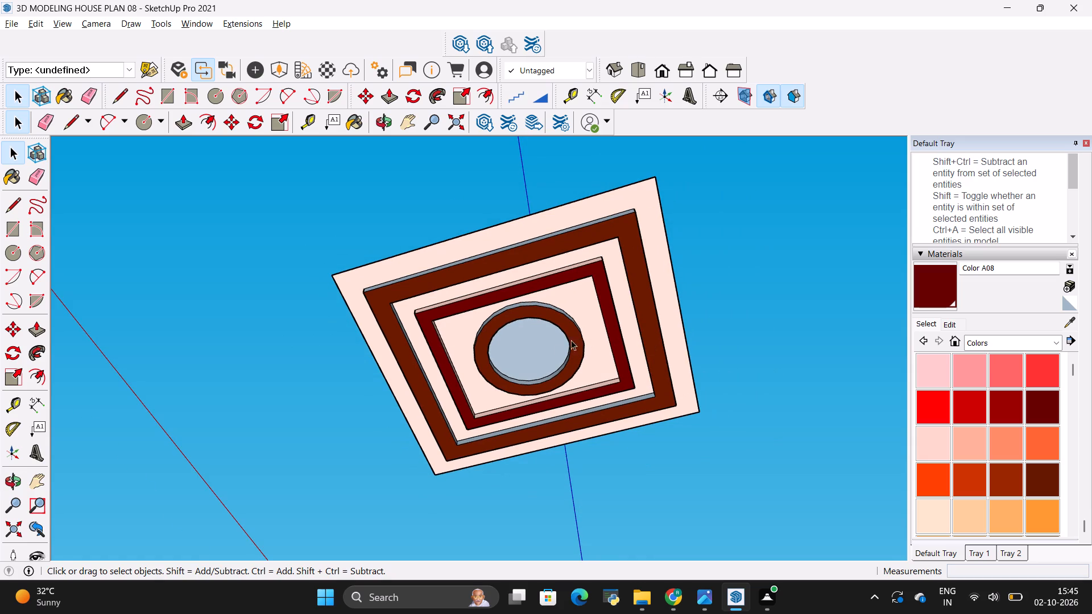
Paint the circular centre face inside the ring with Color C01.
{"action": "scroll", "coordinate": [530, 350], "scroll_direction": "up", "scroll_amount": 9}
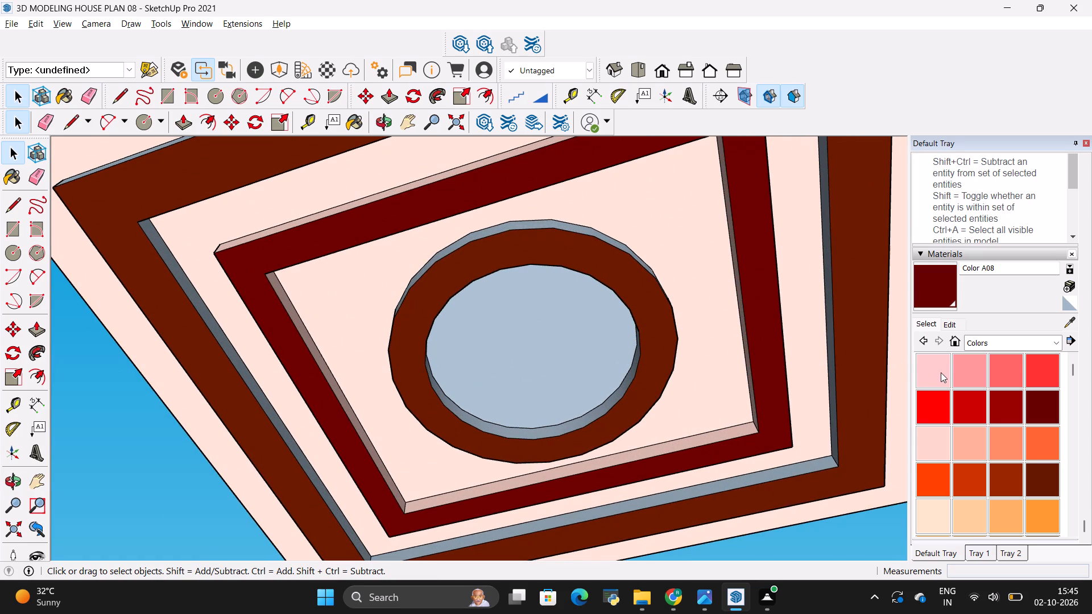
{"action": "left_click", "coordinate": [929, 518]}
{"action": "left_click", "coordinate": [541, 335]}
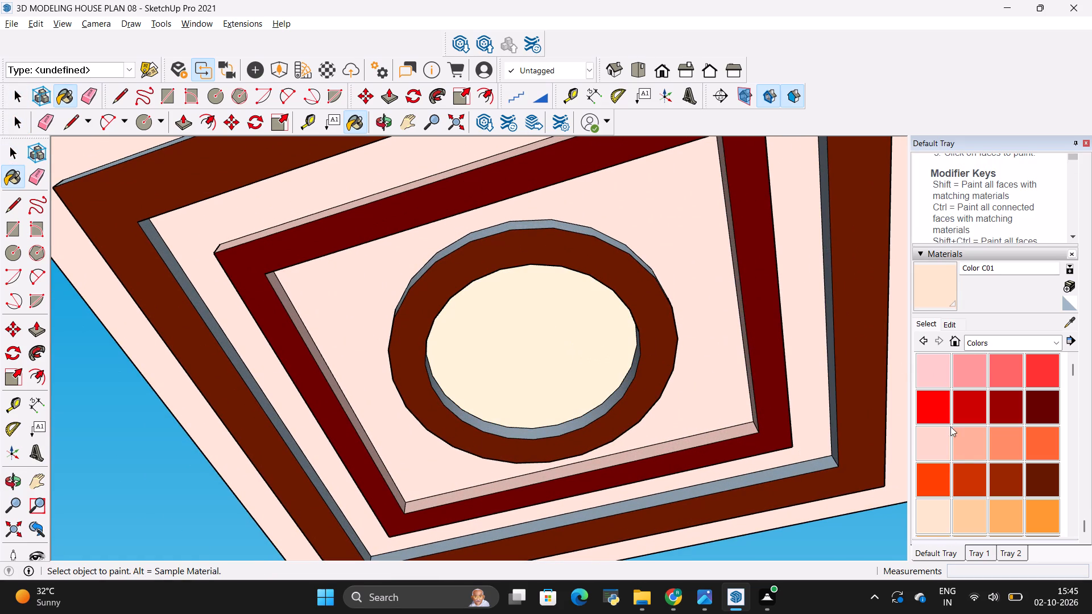
Paint the circular centre face inside the ring with Color B01.
{"action": "left_click", "coordinate": [927, 449]}
{"action": "left_click", "coordinate": [538, 368]}
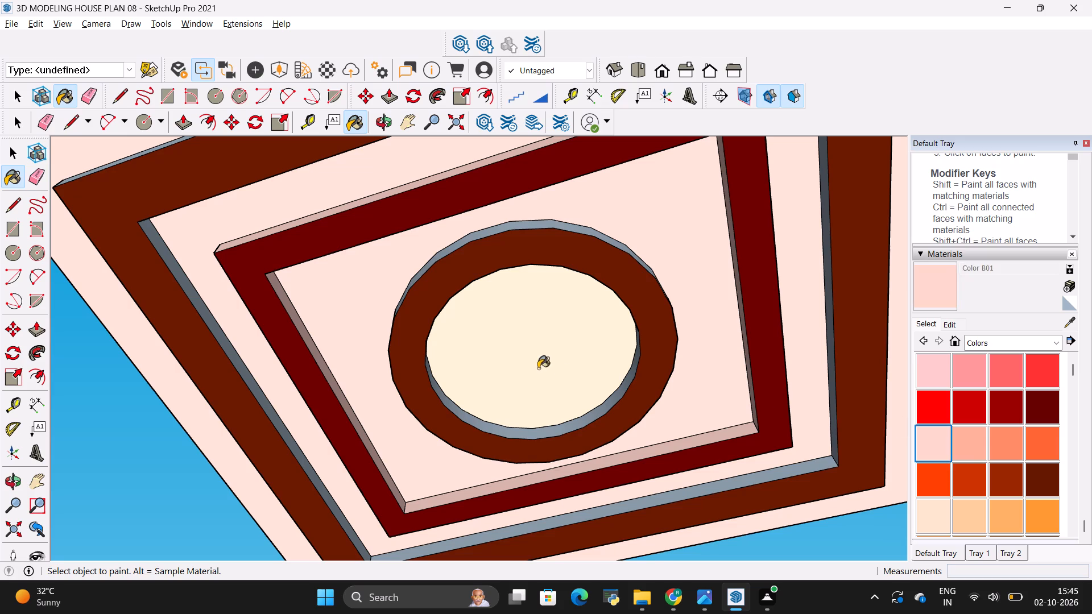
{"action": "scroll", "coordinate": [578, 386], "scroll_direction": "down", "scroll_amount": 5}
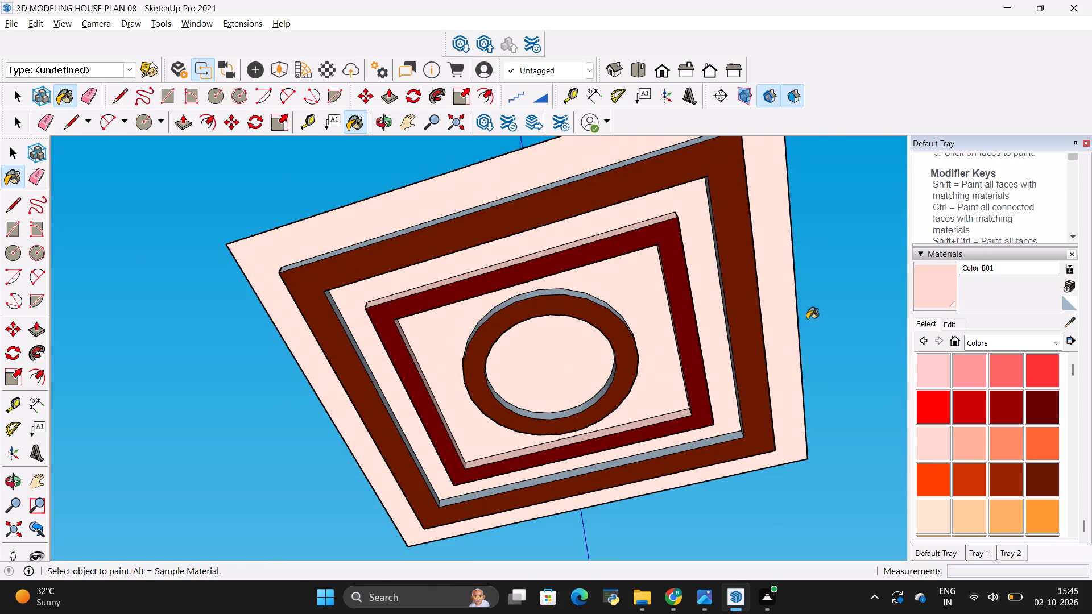
{"action": "key", "text": "space"}
{"action": "left_click", "coordinate": [807, 319]}
Select the entire painted false ceiling, including all its bands and the circular centre, and make it a group.
{"action": "scroll", "coordinate": [806, 352], "scroll_direction": "down", "scroll_amount": 4}
{"action": "scroll", "coordinate": [766, 327], "scroll_direction": "down", "scroll_amount": 4}
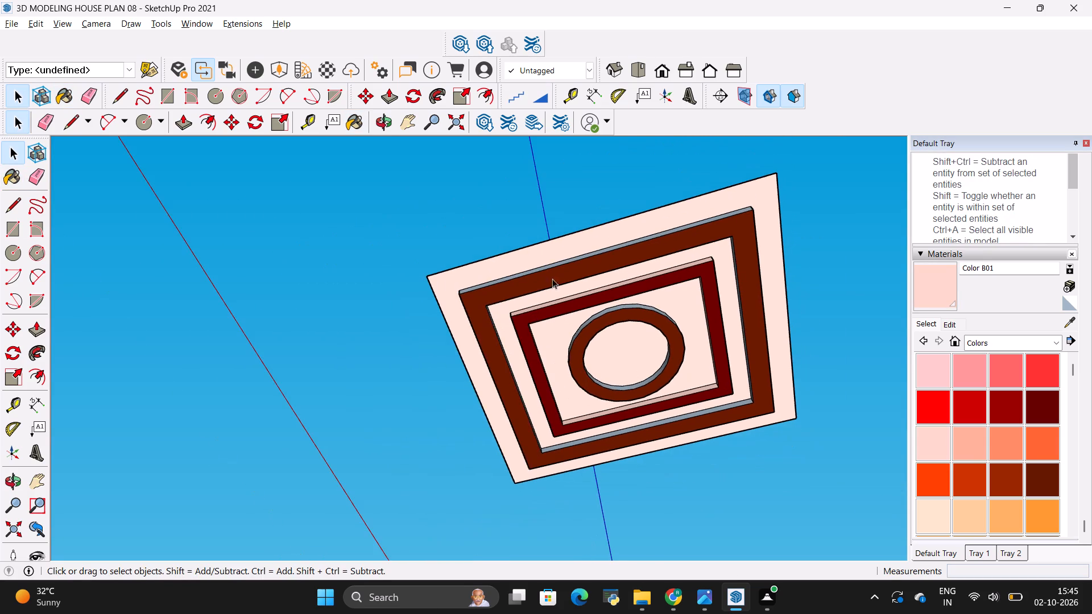
{"action": "scroll", "coordinate": [644, 250], "scroll_direction": "down", "scroll_amount": 1}
{"action": "middle_click_drag", "start_coordinate": [644, 250], "coordinate": [581, 484]}
{"action": "middle_click_drag", "start_coordinate": [746, 177], "coordinate": [547, 381]}
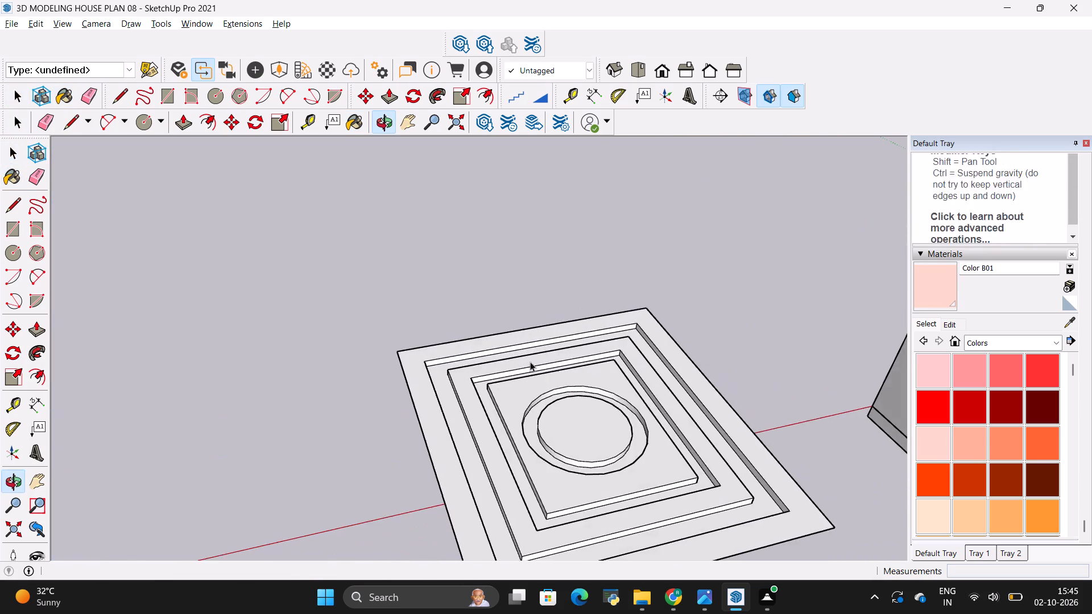
{"action": "scroll", "coordinate": [518, 283], "scroll_direction": "down", "scroll_amount": 5}
{"action": "left_click_drag", "start_coordinate": [415, 271], "coordinate": [672, 499]}
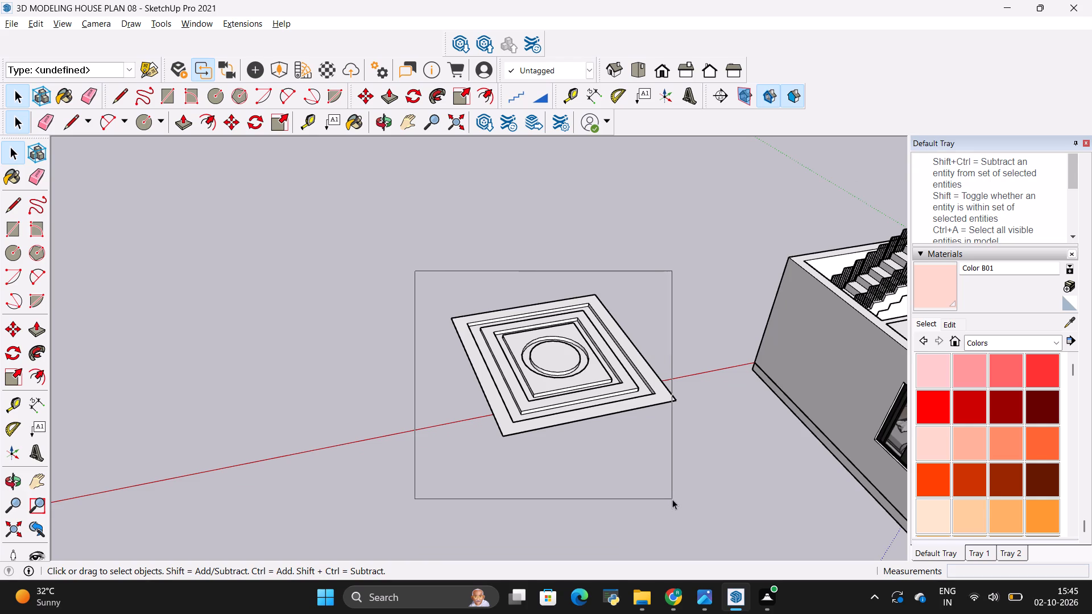
{"action": "left_click_drag", "start_coordinate": [672, 499], "coordinate": [672, 498]}
{"action": "left_click_drag", "start_coordinate": [383, 258], "coordinate": [685, 542]}
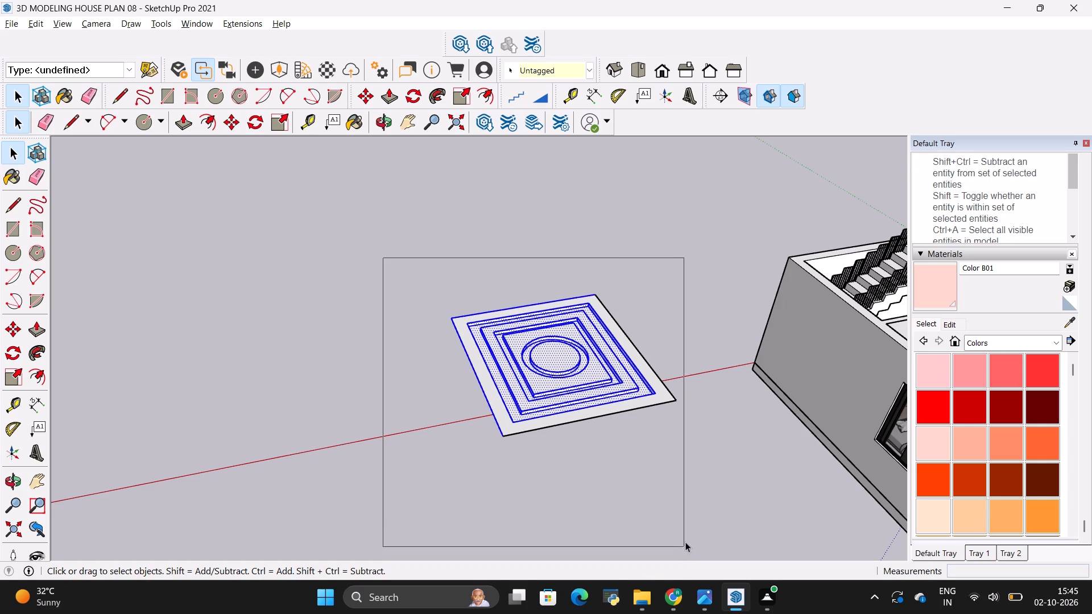
{"action": "left_click_drag", "start_coordinate": [685, 542], "coordinate": [689, 533]}
{"action": "right_click", "coordinate": [585, 392]}
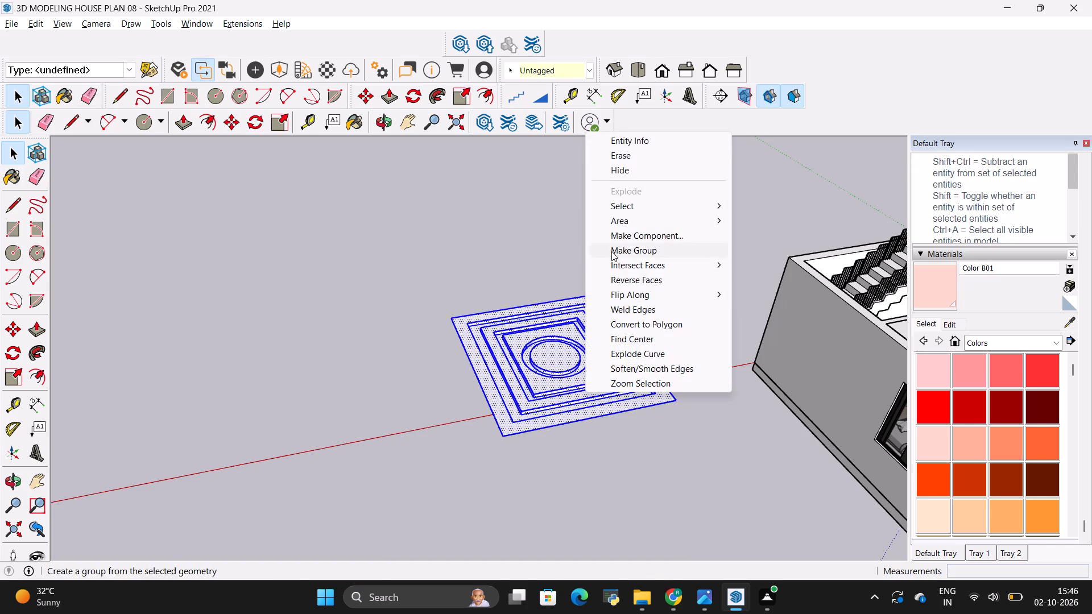
{"action": "left_click", "coordinate": [611, 251]}
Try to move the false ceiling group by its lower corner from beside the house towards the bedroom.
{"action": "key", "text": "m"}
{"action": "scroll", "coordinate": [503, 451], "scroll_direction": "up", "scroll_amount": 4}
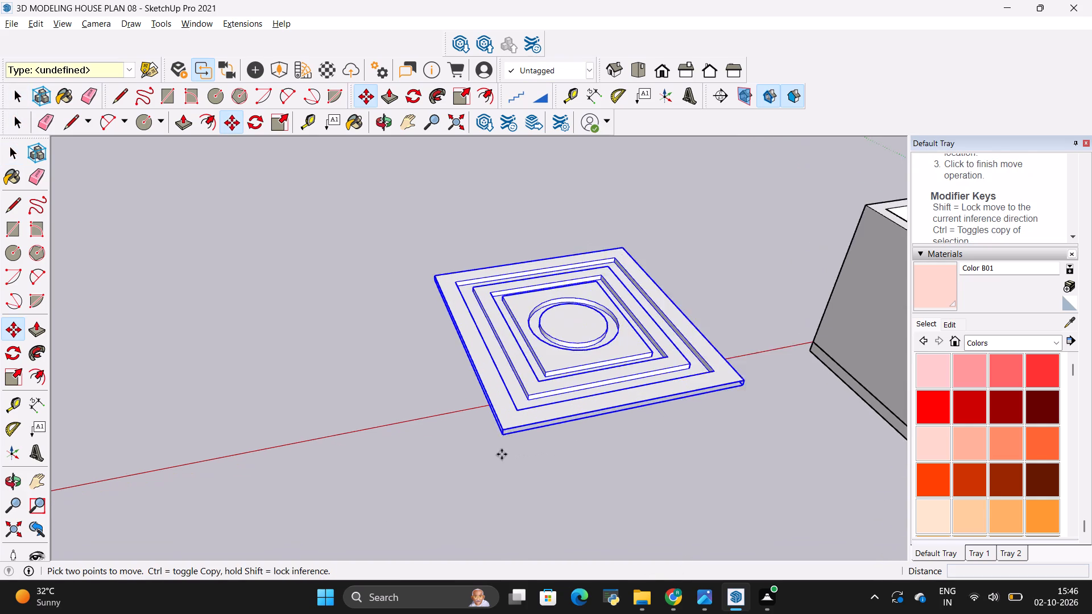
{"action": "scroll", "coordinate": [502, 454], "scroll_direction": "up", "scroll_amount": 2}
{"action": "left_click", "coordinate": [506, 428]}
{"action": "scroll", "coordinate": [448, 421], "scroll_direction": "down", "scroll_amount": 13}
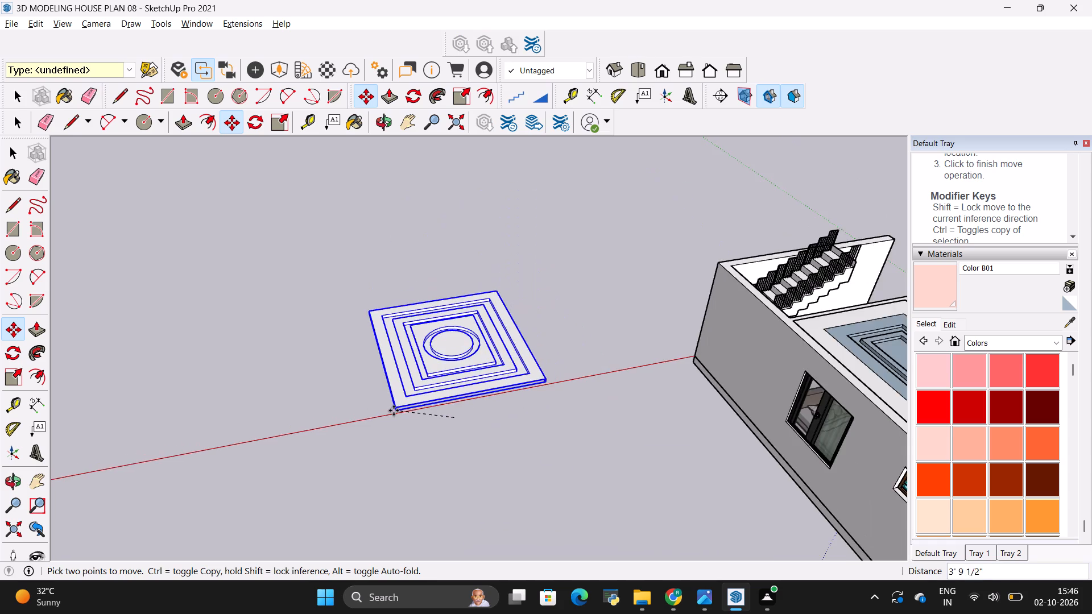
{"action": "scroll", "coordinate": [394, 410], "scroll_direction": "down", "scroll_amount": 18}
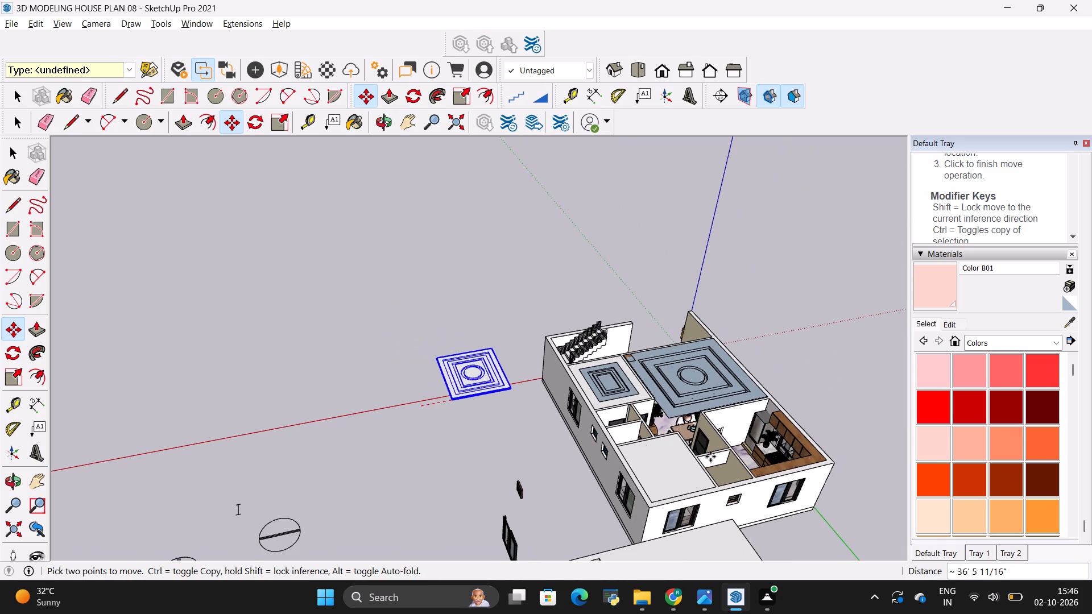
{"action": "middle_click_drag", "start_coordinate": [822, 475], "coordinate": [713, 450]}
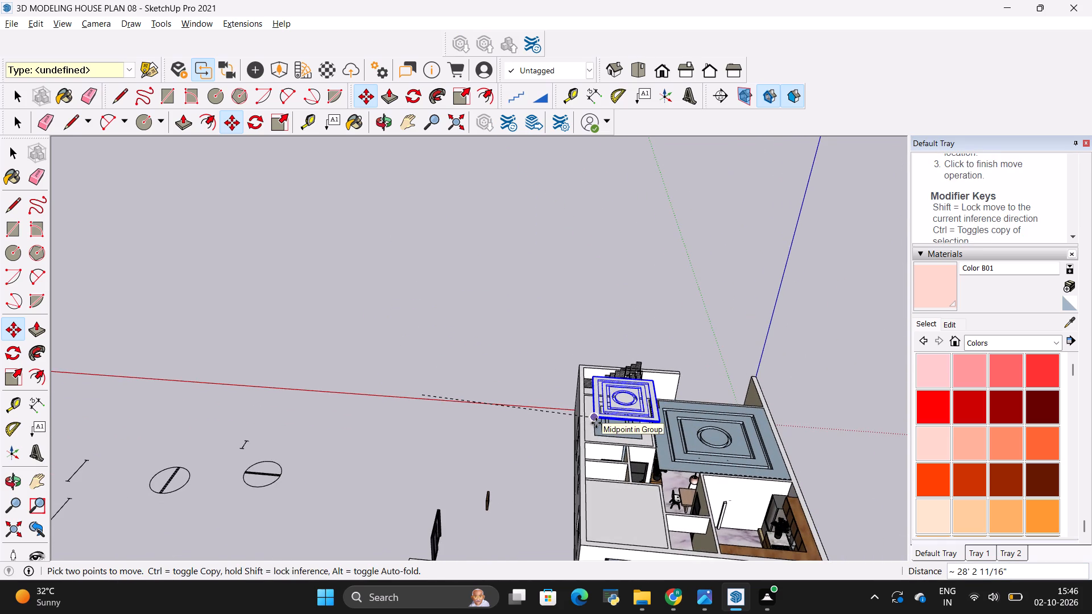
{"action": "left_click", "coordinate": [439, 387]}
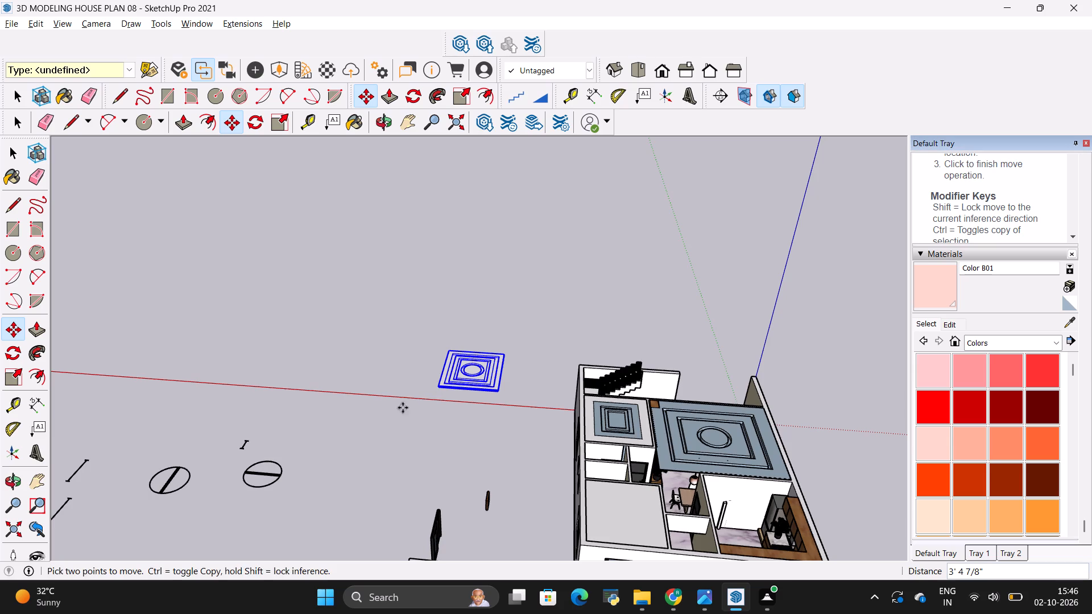
Erase the plain flat face covering the top of the bedroom where the new false ceiling goes.
{"action": "scroll", "coordinate": [631, 541], "scroll_direction": "up", "scroll_amount": 11}
{"action": "right_click", "coordinate": [620, 495]}
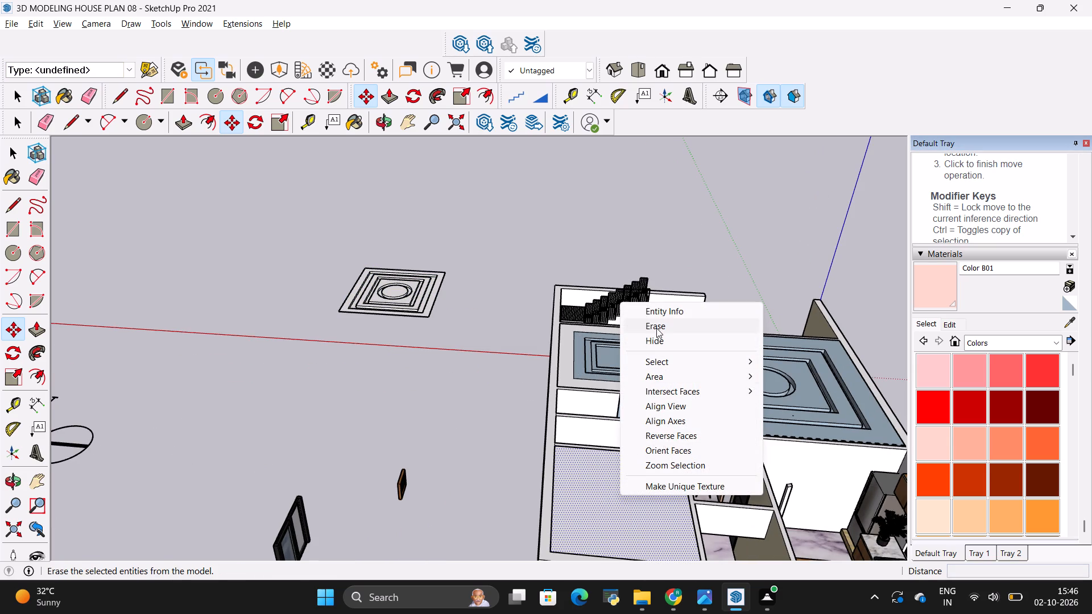
{"action": "left_click", "coordinate": [656, 328]}
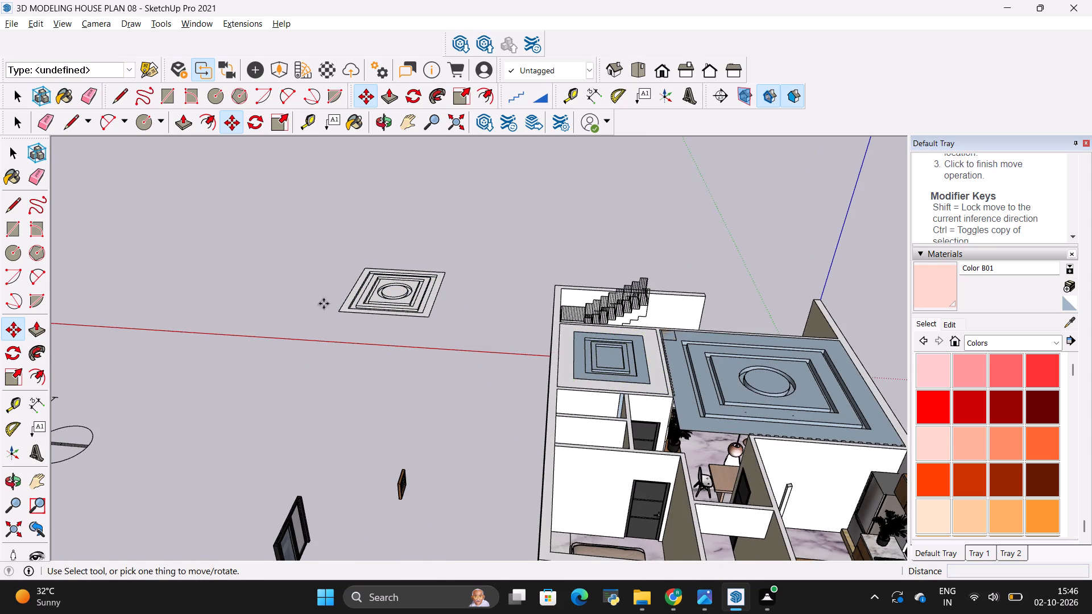
Move the false ceiling group by its top outer corner onto the matching inner wall corner of the open bedroom.
{"action": "scroll", "coordinate": [390, 272], "scroll_direction": "up", "scroll_amount": 6}
{"action": "scroll", "coordinate": [307, 337], "scroll_direction": "up", "scroll_amount": 1}
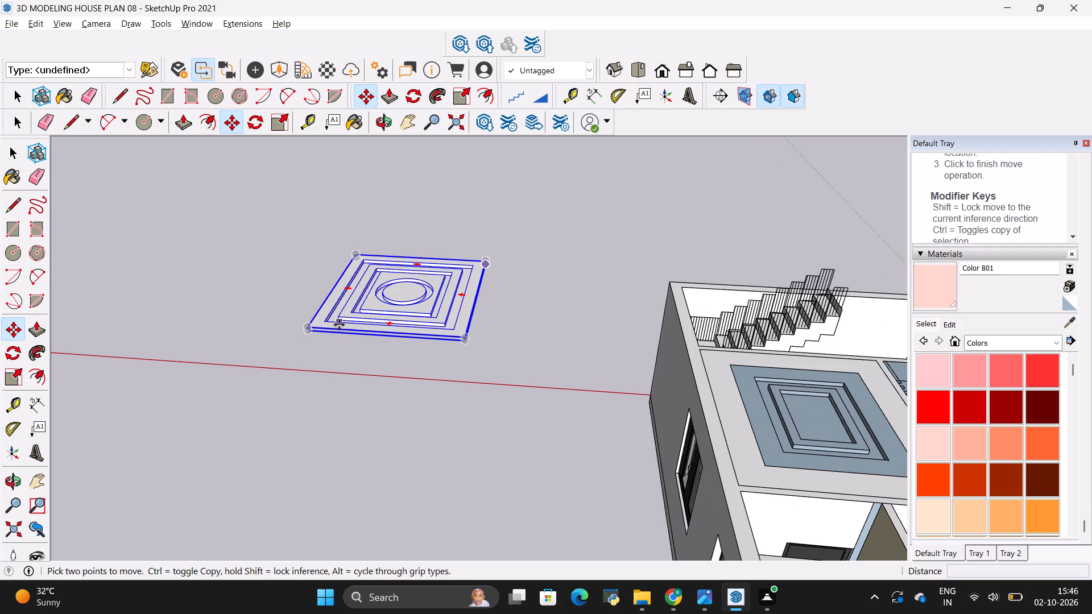
{"action": "key", "text": "space"}
{"action": "left_click", "coordinate": [276, 316]}
{"action": "left_click", "coordinate": [354, 318]}
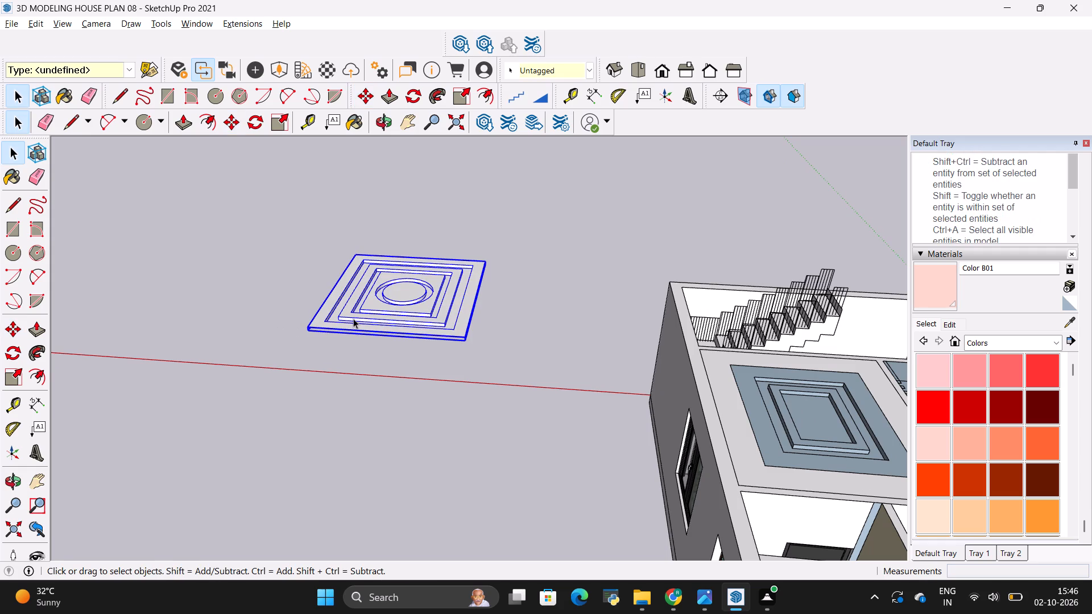
{"action": "key", "text": "m"}
{"action": "scroll", "coordinate": [308, 335], "scroll_direction": "up", "scroll_amount": 13}
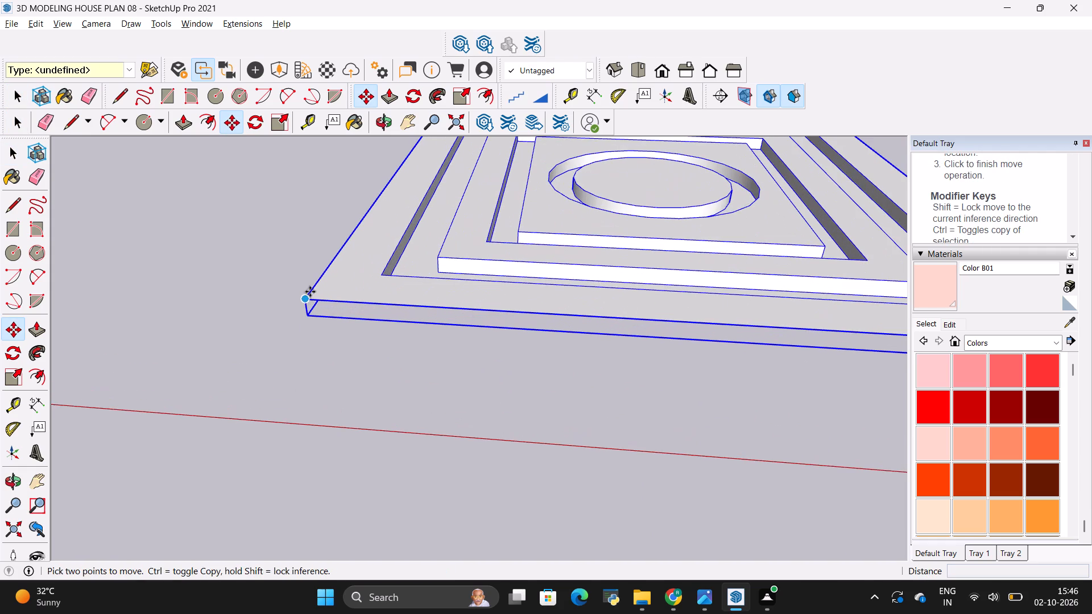
{"action": "left_click", "coordinate": [307, 301]}
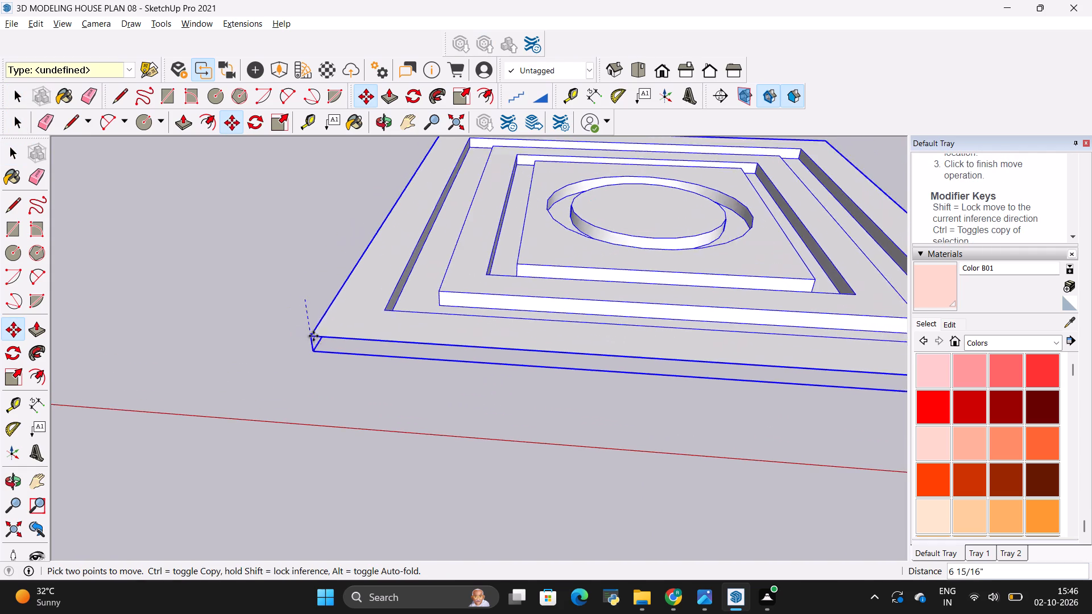
{"action": "scroll", "coordinate": [320, 327], "scroll_direction": "down", "scroll_amount": 20}
{"action": "scroll", "coordinate": [320, 327], "scroll_direction": "down", "scroll_amount": 13}
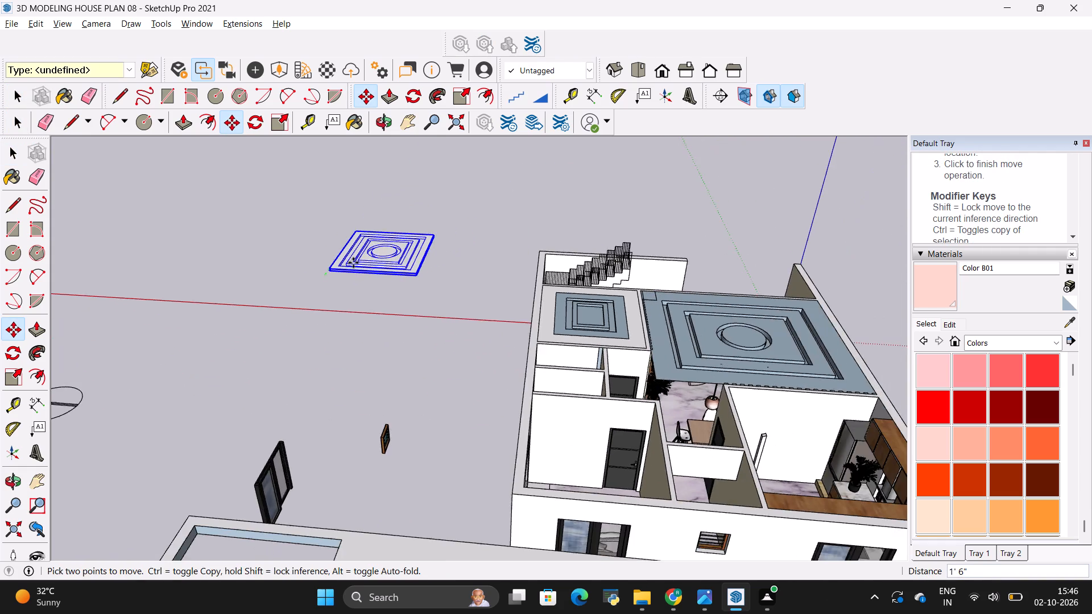
{"action": "scroll", "coordinate": [569, 609], "scroll_direction": "up", "scroll_amount": 3}
{"action": "scroll", "coordinate": [514, 482], "scroll_direction": "up", "scroll_amount": 8}
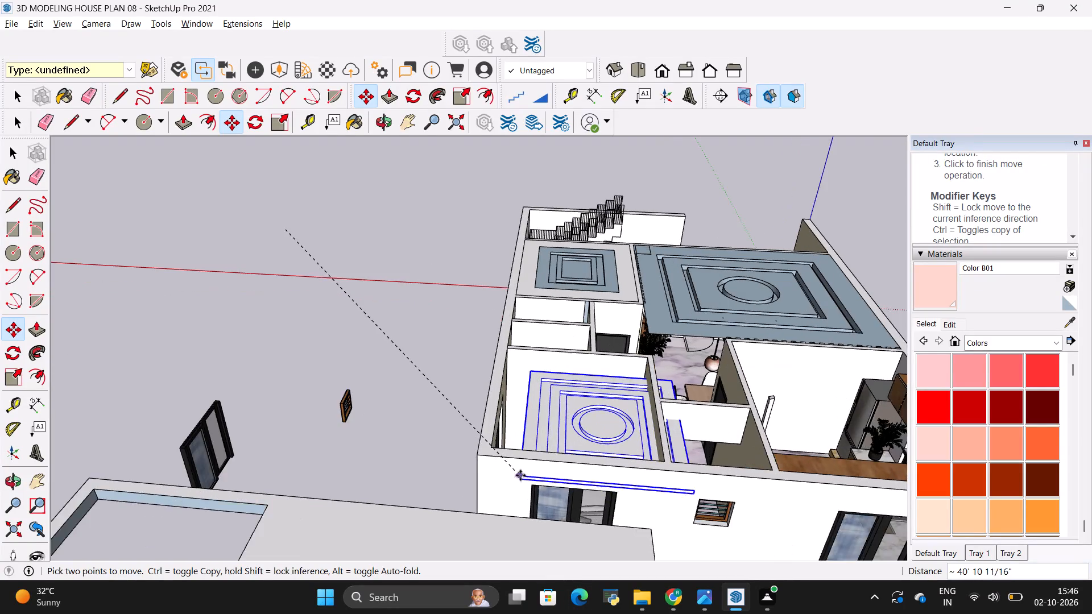
{"action": "scroll", "coordinate": [520, 475], "scroll_direction": "up", "scroll_amount": 8}
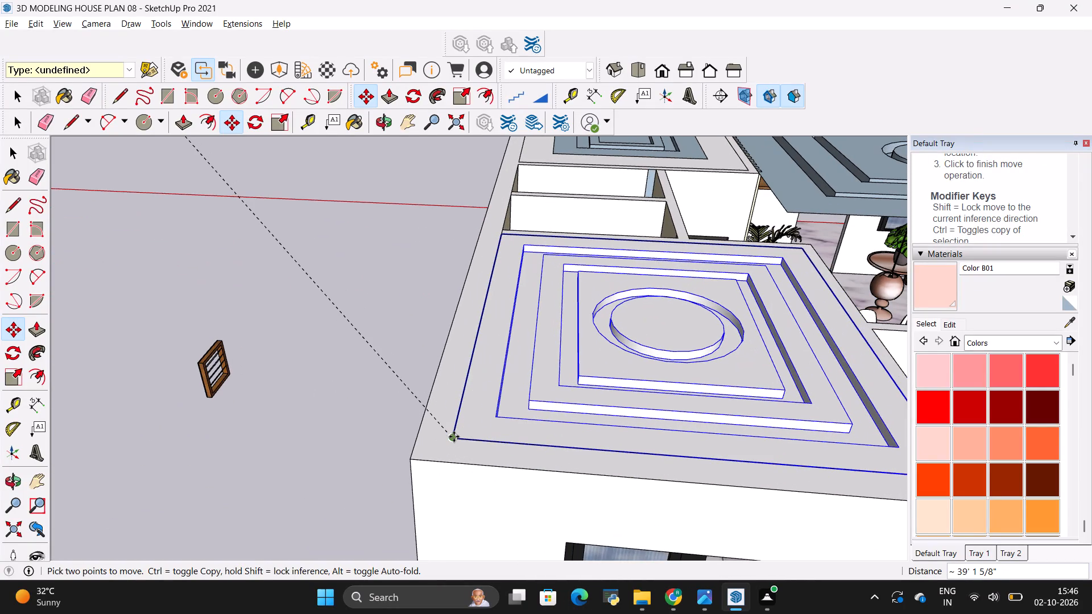
{"action": "left_click", "coordinate": [454, 437]}
Examine the house from several sides and from above to check the placed bedroom ceiling alongside the other false ceilings.
{"action": "scroll", "coordinate": [342, 409], "scroll_direction": "down", "scroll_amount": 4}
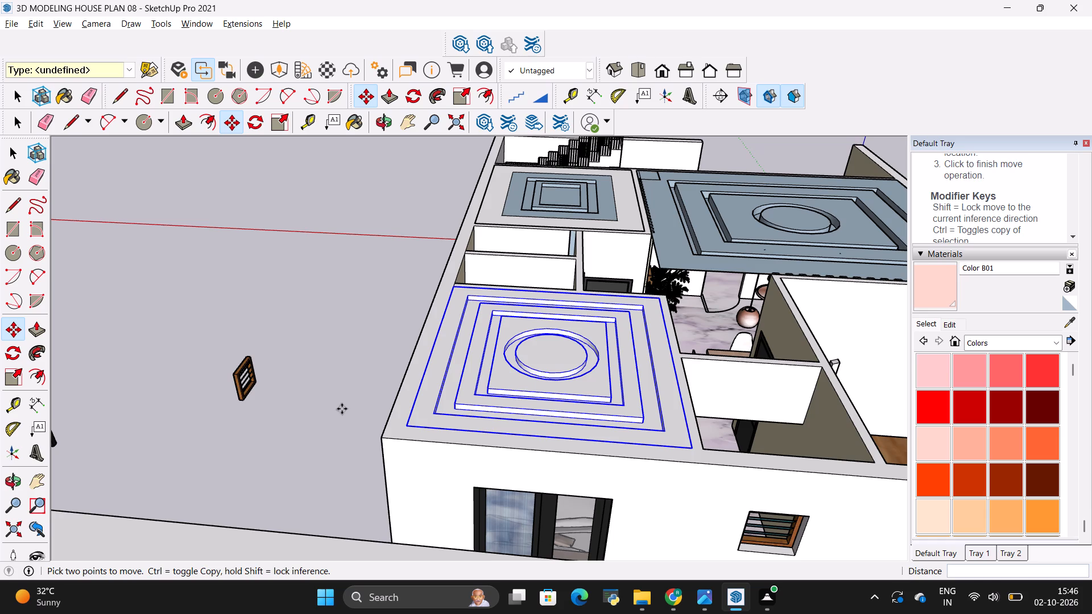
{"action": "scroll", "coordinate": [293, 314], "scroll_direction": "down", "scroll_amount": 4}
{"action": "scroll", "coordinate": [384, 391], "scroll_direction": "down", "scroll_amount": 4}
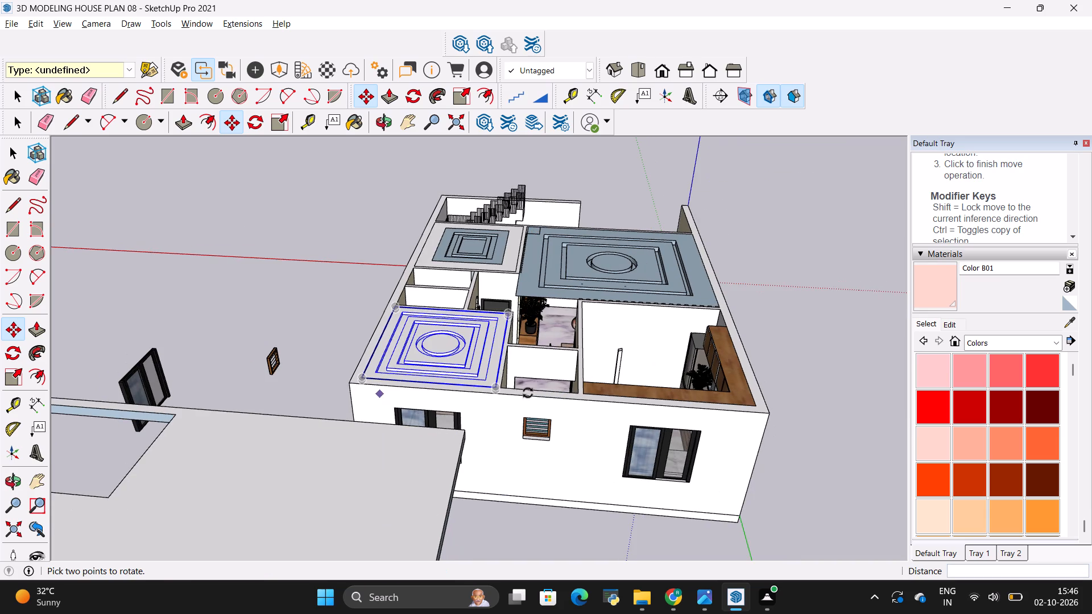
{"action": "middle_click_drag", "start_coordinate": [502, 468], "coordinate": [793, 486]}
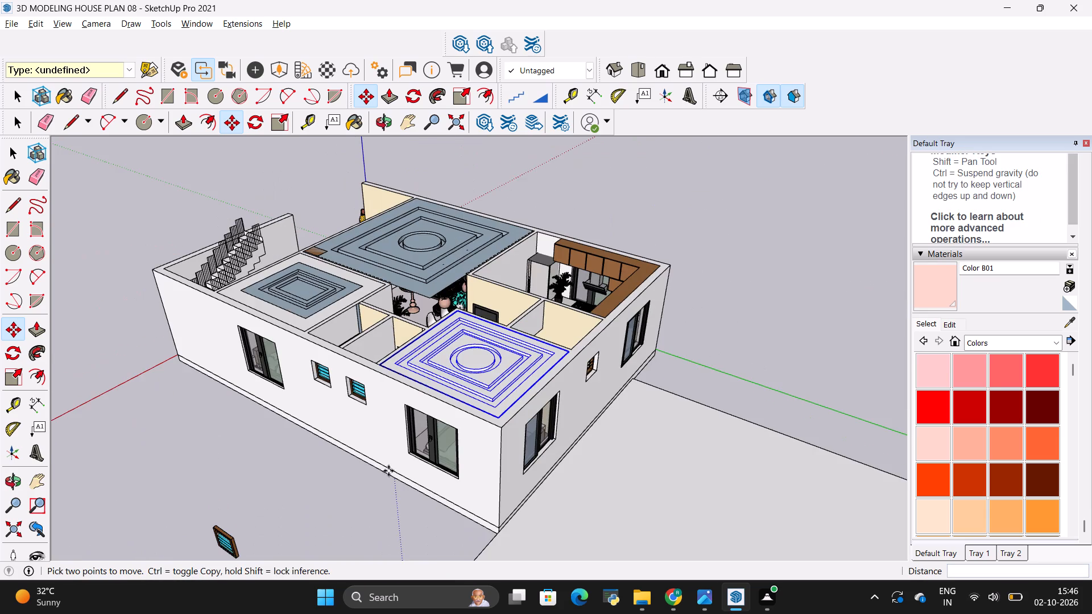
{"action": "scroll", "coordinate": [362, 471], "scroll_direction": "down", "scroll_amount": 3}
{"action": "middle_click_drag", "start_coordinate": [297, 492], "coordinate": [660, 427]}
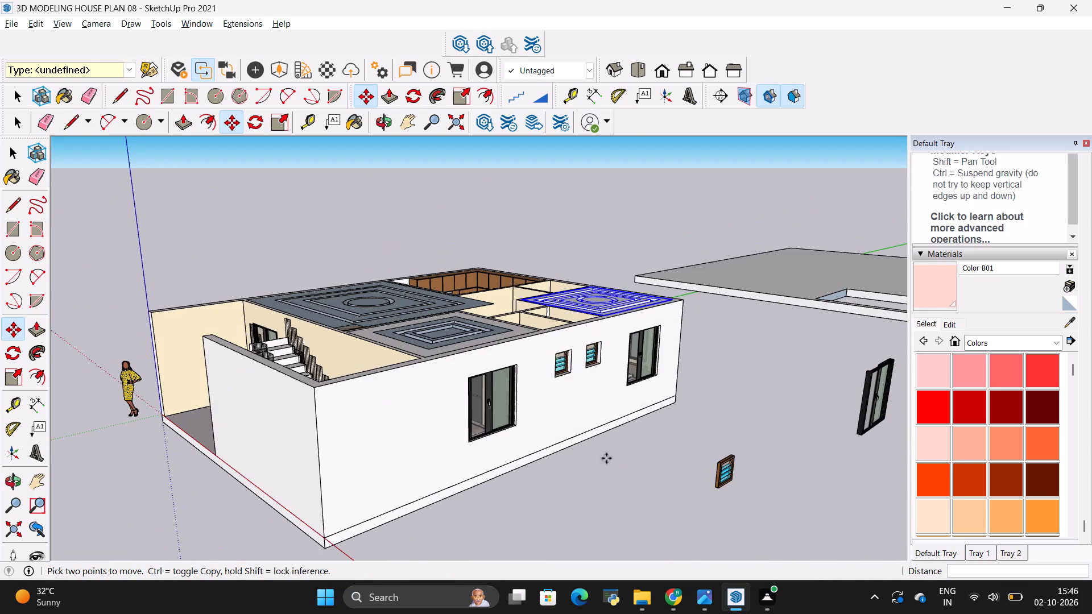
{"action": "scroll", "coordinate": [525, 474], "scroll_direction": "down", "scroll_amount": 4}
{"action": "middle_click_drag", "start_coordinate": [510, 532], "coordinate": [751, 480]}
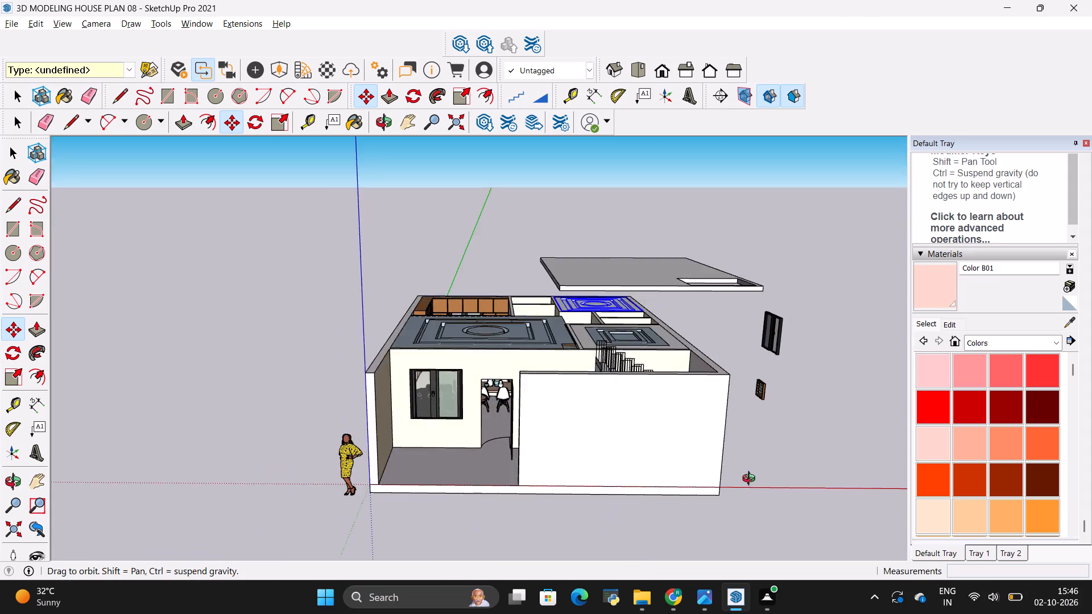
{"action": "middle_click_drag", "start_coordinate": [751, 480], "coordinate": [756, 546]}
{"action": "scroll", "coordinate": [622, 353], "scroll_direction": "down", "scroll_amount": 4}
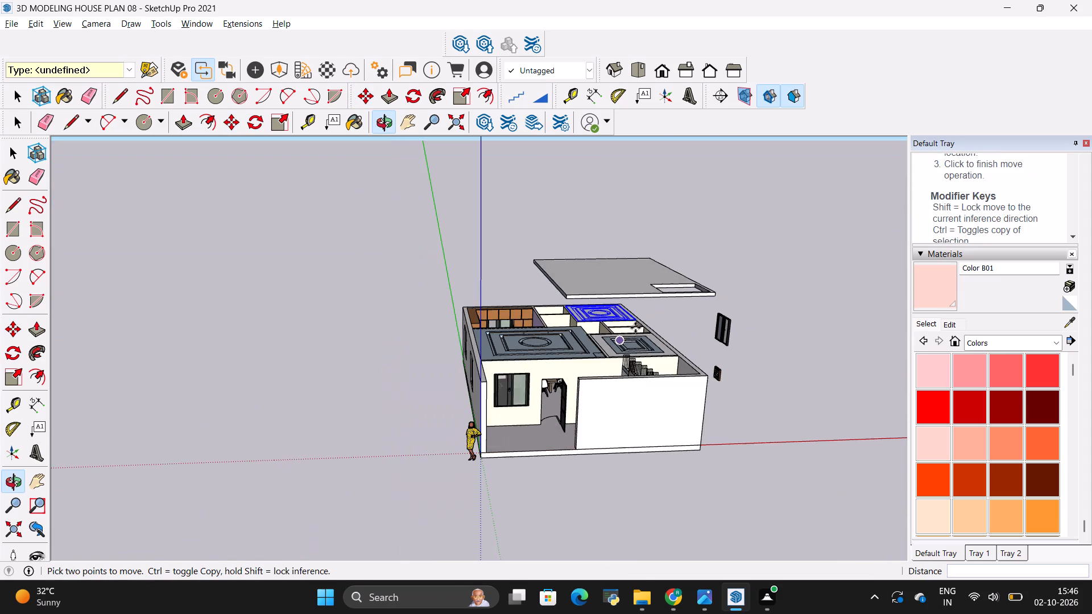
{"action": "middle_click_drag", "start_coordinate": [636, 327], "coordinate": [636, 489]}
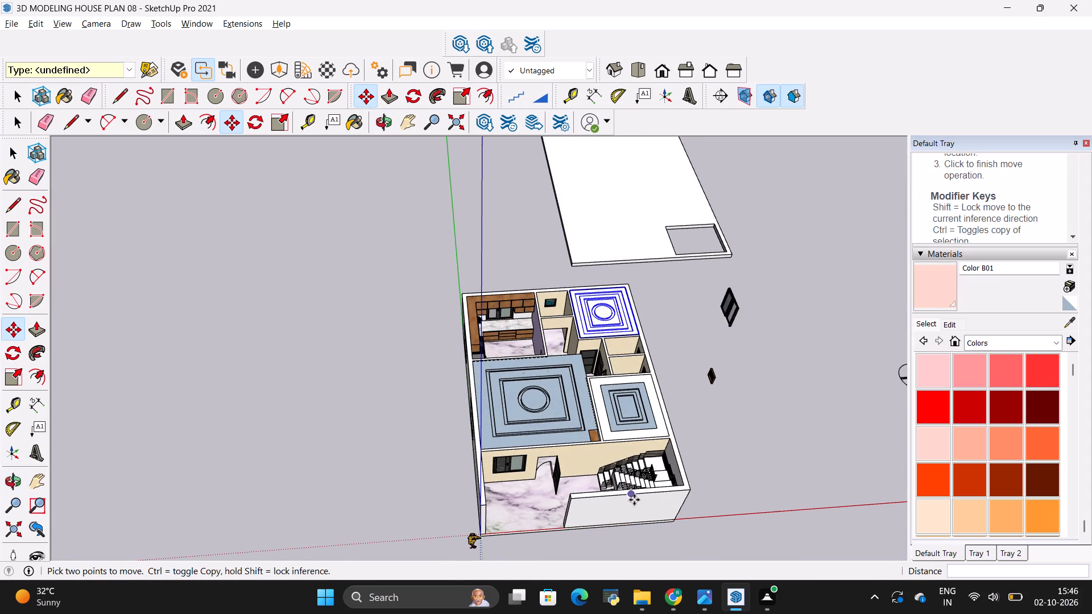
{"action": "scroll", "coordinate": [633, 554], "scroll_direction": "up", "scroll_amount": 4}
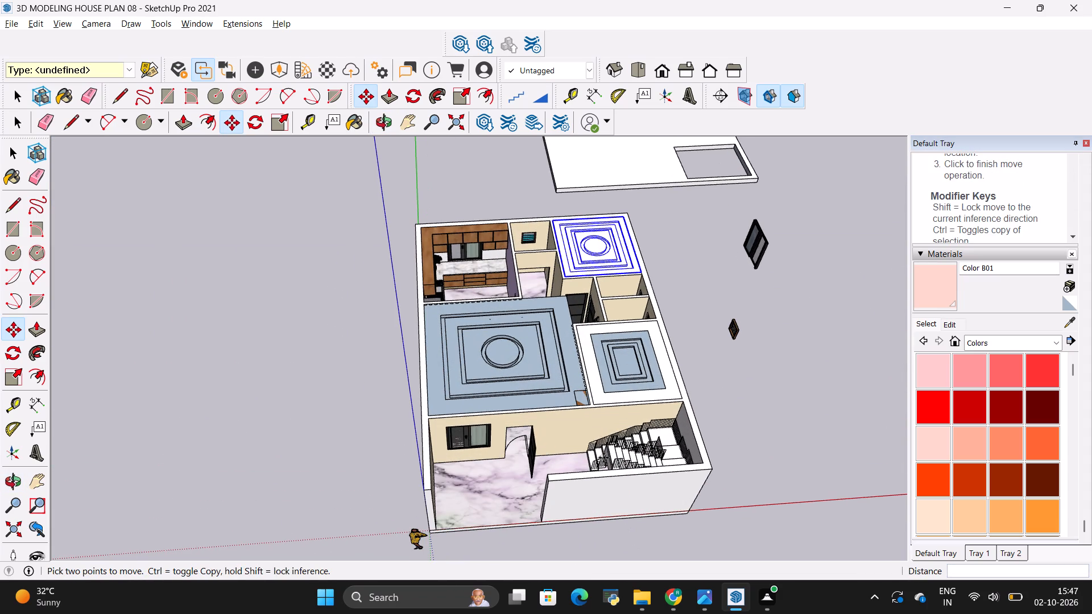
{"action": "scroll", "coordinate": [596, 436], "scroll_direction": "down", "scroll_amount": 3}
{"action": "middle_click_drag", "start_coordinate": [614, 499], "coordinate": [629, 540]}
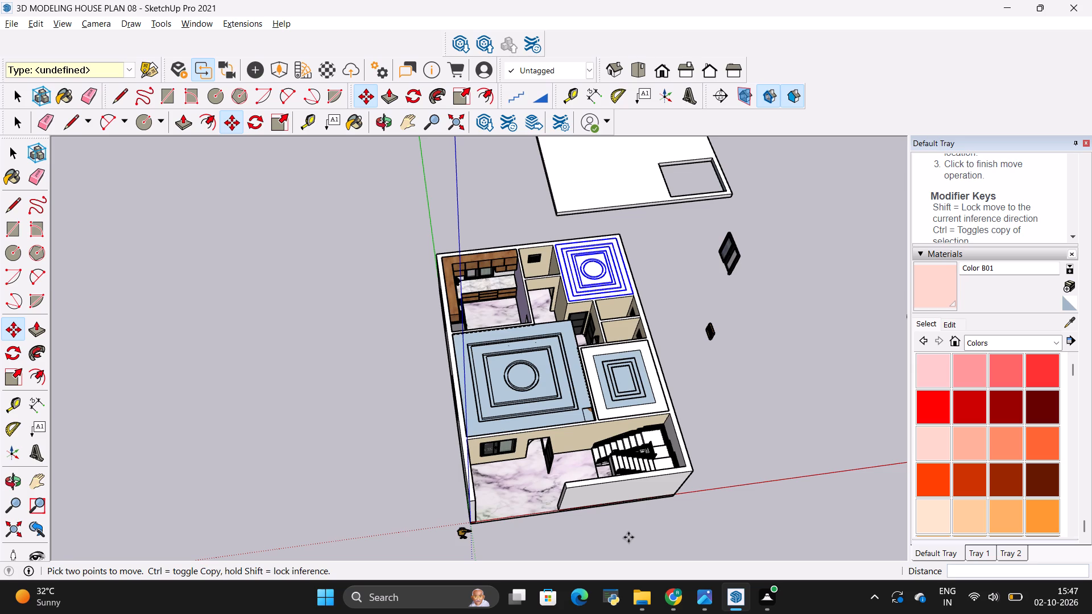
{"action": "scroll", "coordinate": [594, 524], "scroll_direction": "up", "scroll_amount": 3}
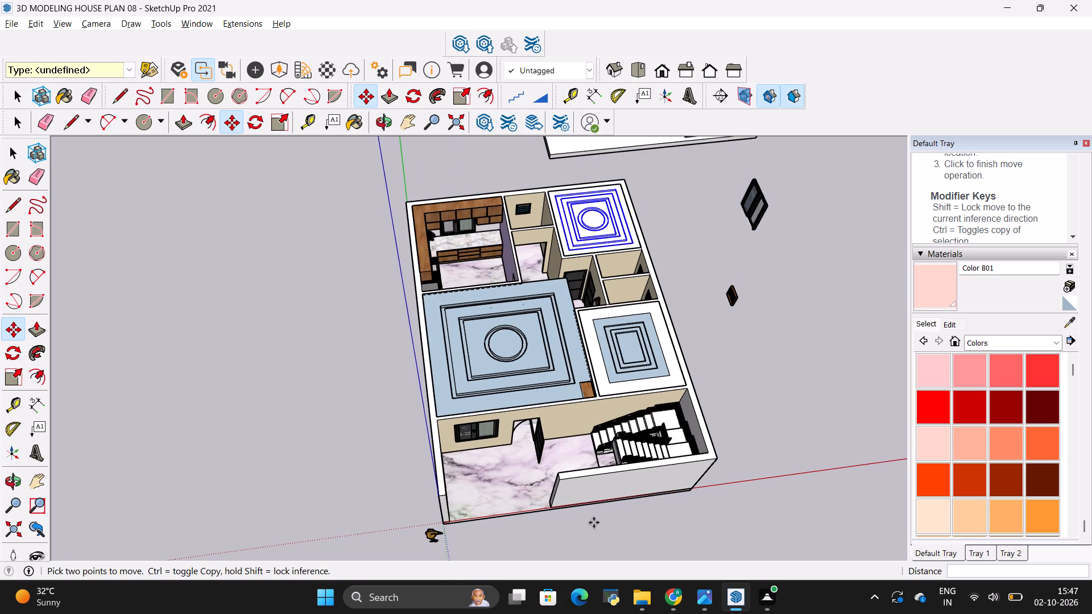
{"action": "scroll", "coordinate": [602, 536], "scroll_direction": "up", "scroll_amount": 1}
{"action": "scroll", "coordinate": [601, 530], "scroll_direction": "down", "scroll_amount": 1}
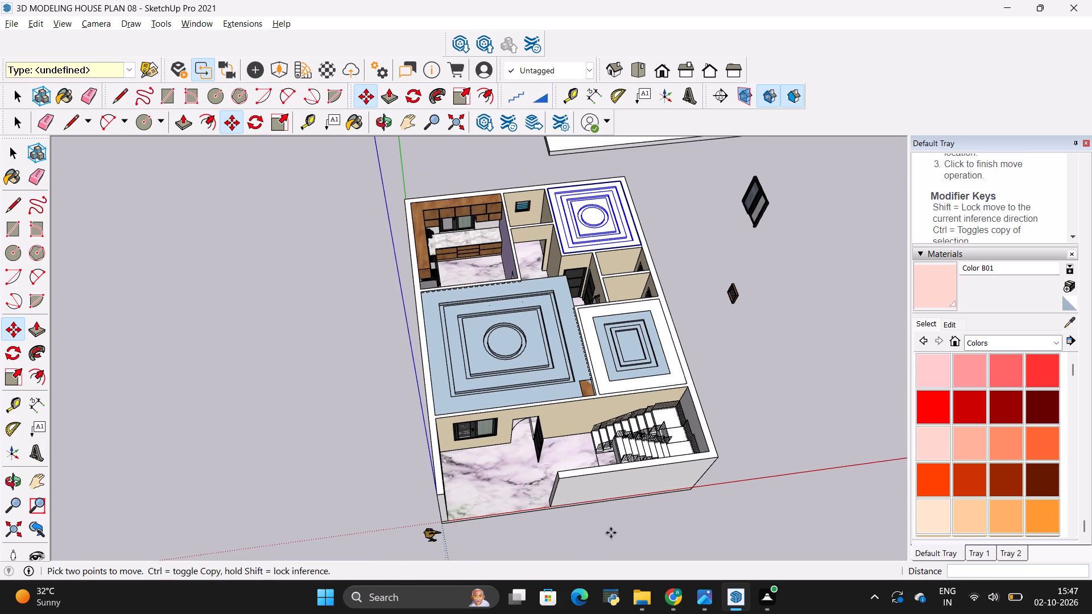
{"action": "middle_click_drag", "start_coordinate": [614, 533], "coordinate": [580, 541]}
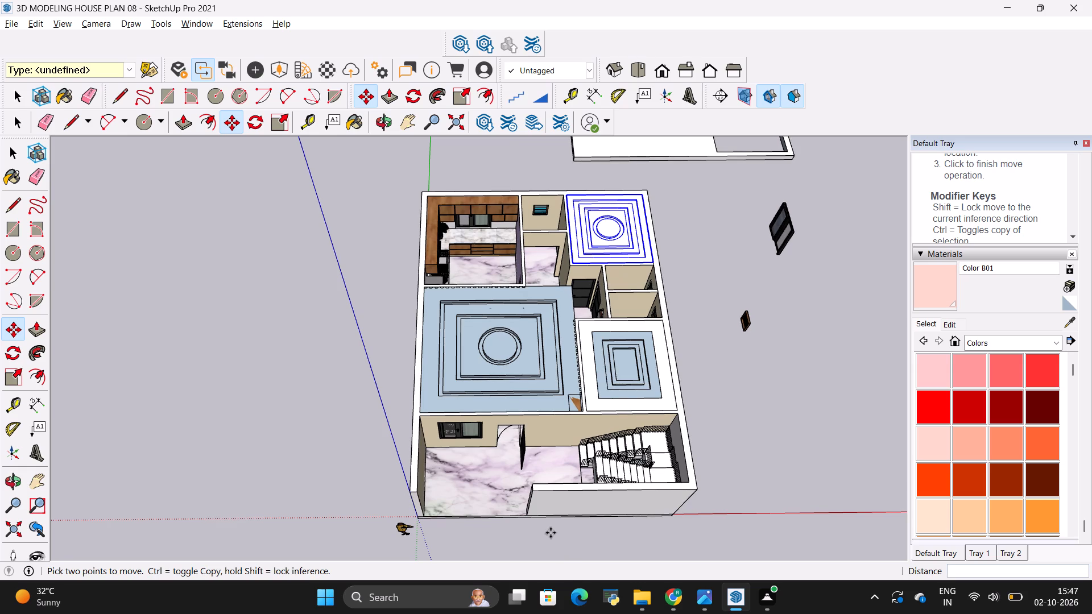
{"action": "scroll", "coordinate": [567, 560], "scroll_direction": "up", "scroll_amount": 1}
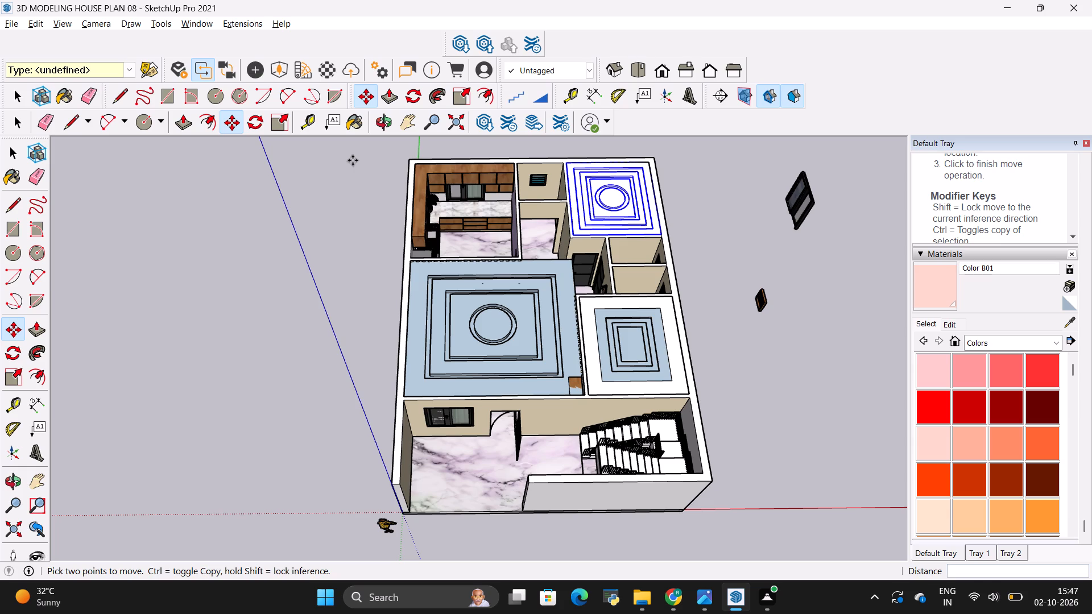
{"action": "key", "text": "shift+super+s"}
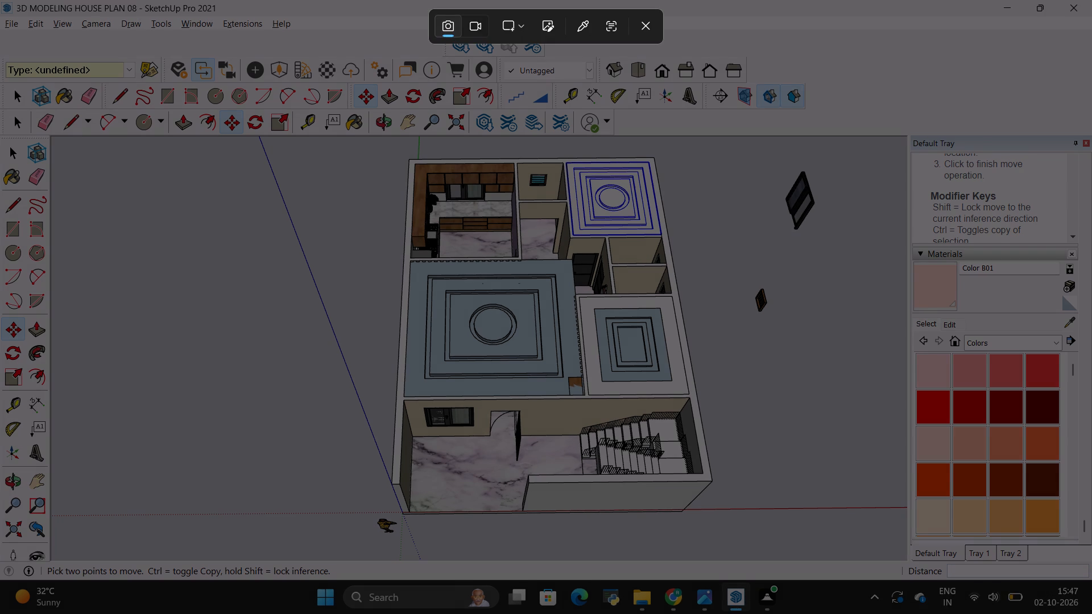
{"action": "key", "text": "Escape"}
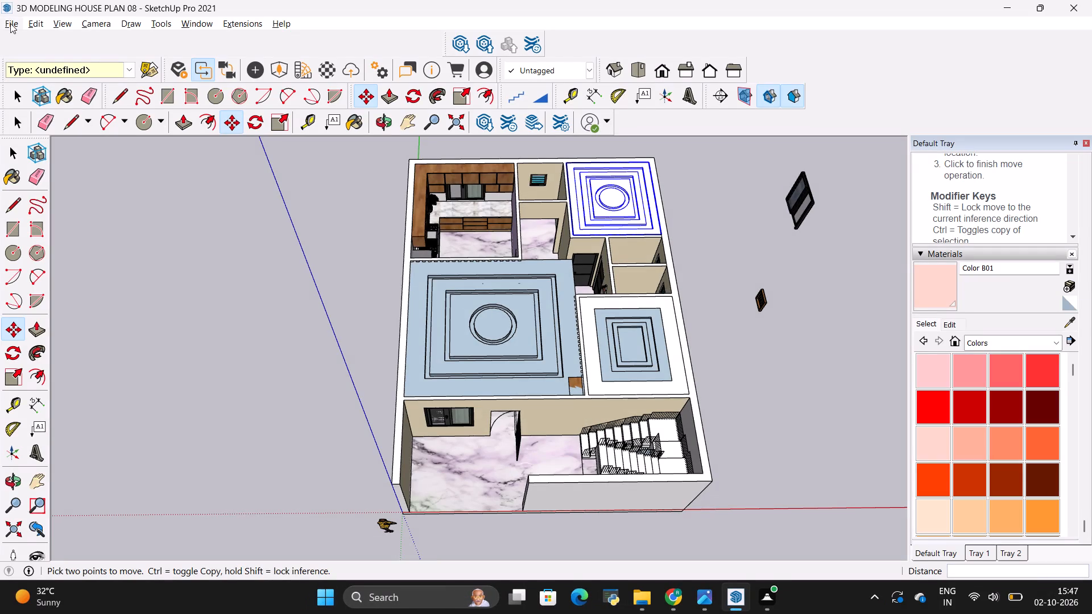
Save the house model file.
{"action": "key", "text": "ctrl+s"}
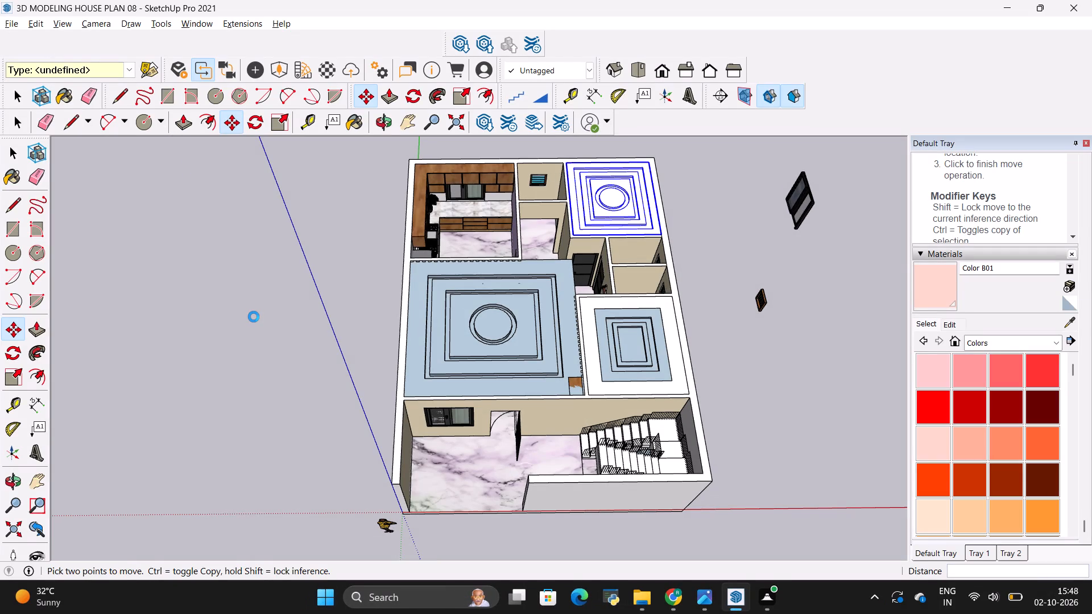
Export the overhead house view as a 2D JPEG image named 3D MODELING HOUSE PLAN 08 to the Downloads folder.
{"action": "scroll", "coordinate": [278, 314], "scroll_direction": "down", "scroll_amount": 1}
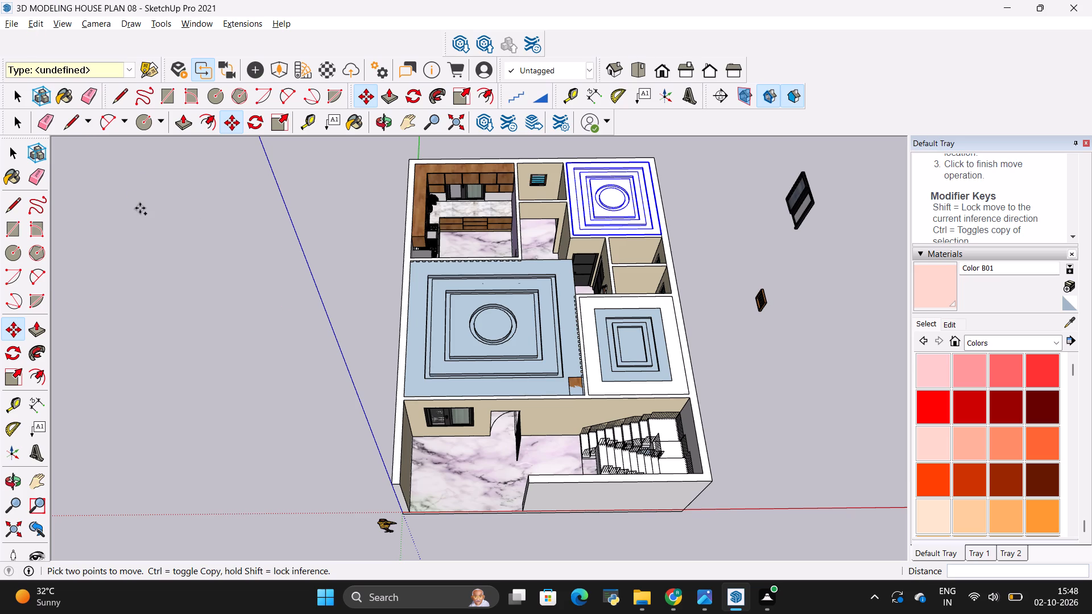
{"action": "left_click", "coordinate": [17, 24]}
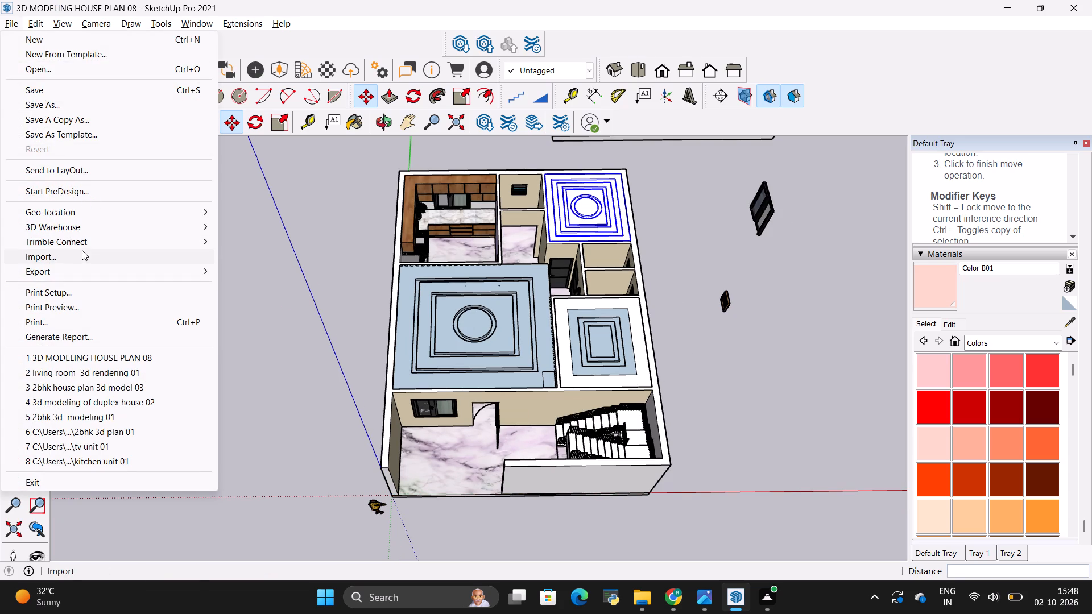
{"action": "left_click", "coordinate": [100, 276]}
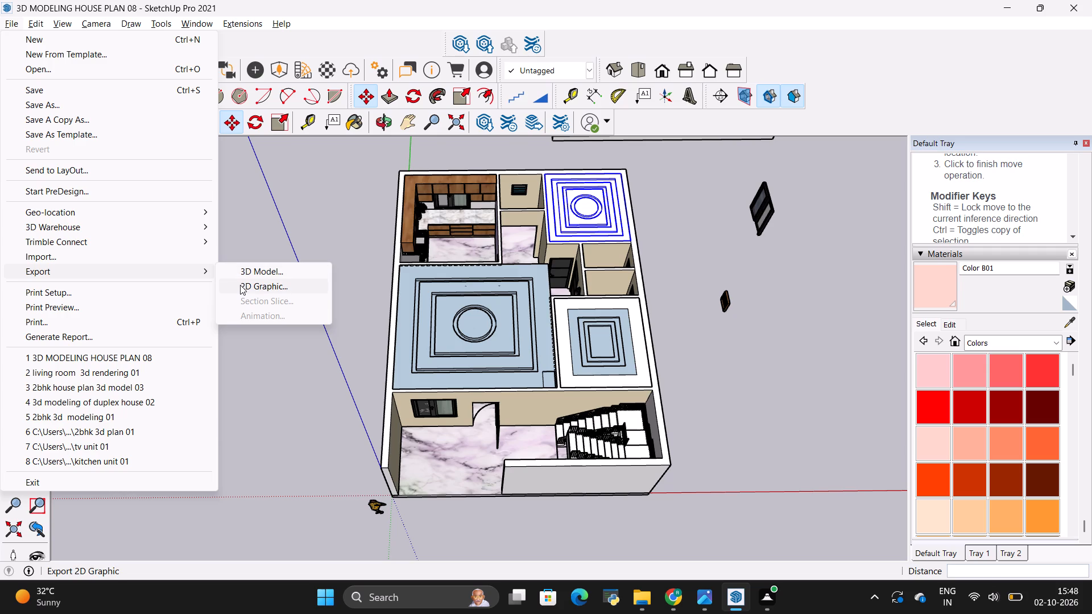
{"action": "left_click", "coordinate": [240, 285]}
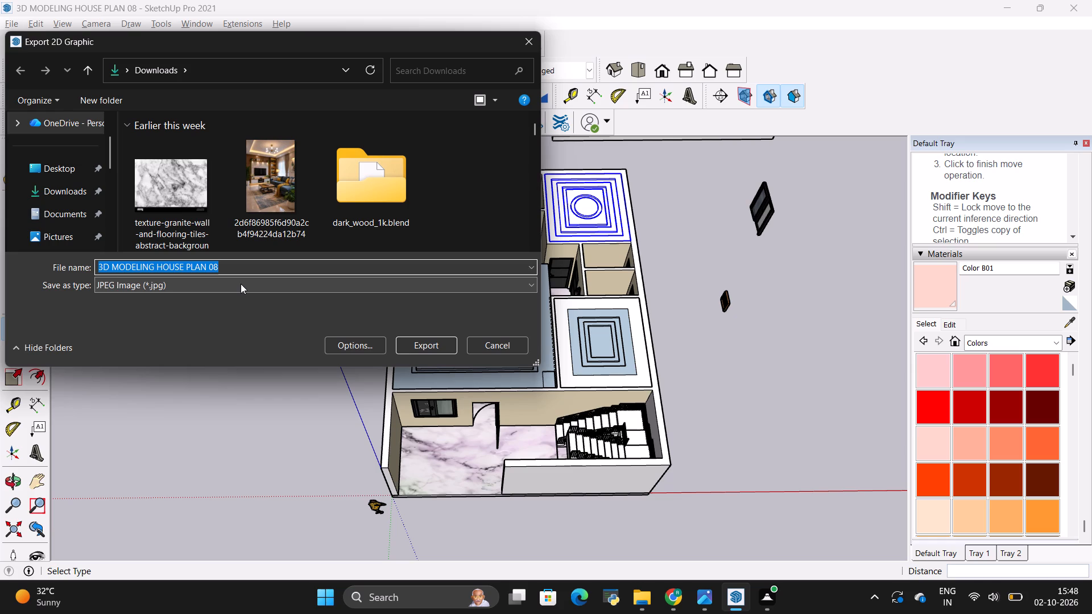
{"action": "left_click", "coordinate": [427, 349]}
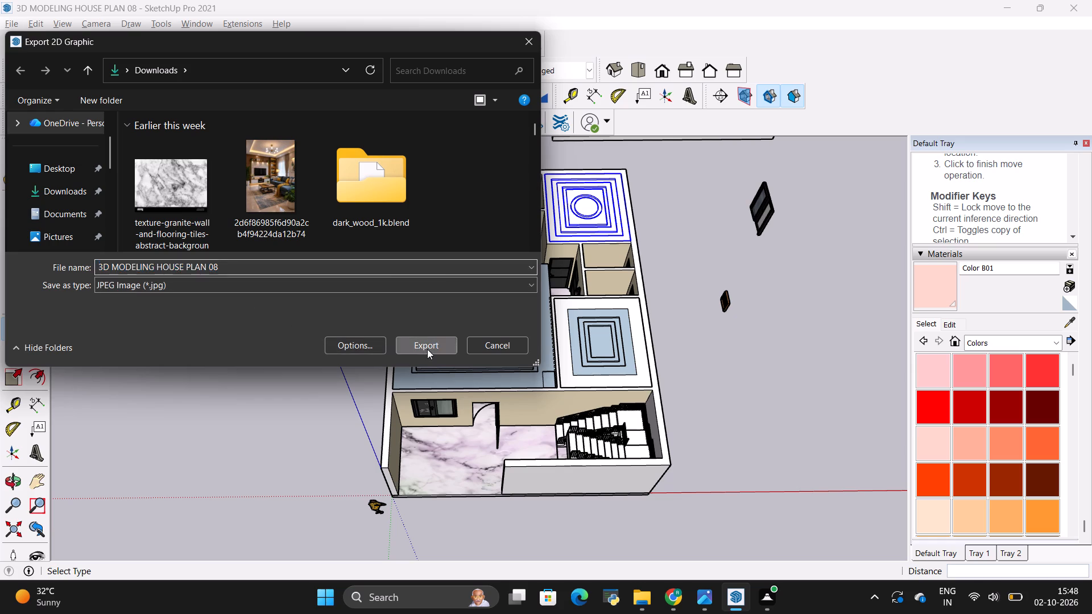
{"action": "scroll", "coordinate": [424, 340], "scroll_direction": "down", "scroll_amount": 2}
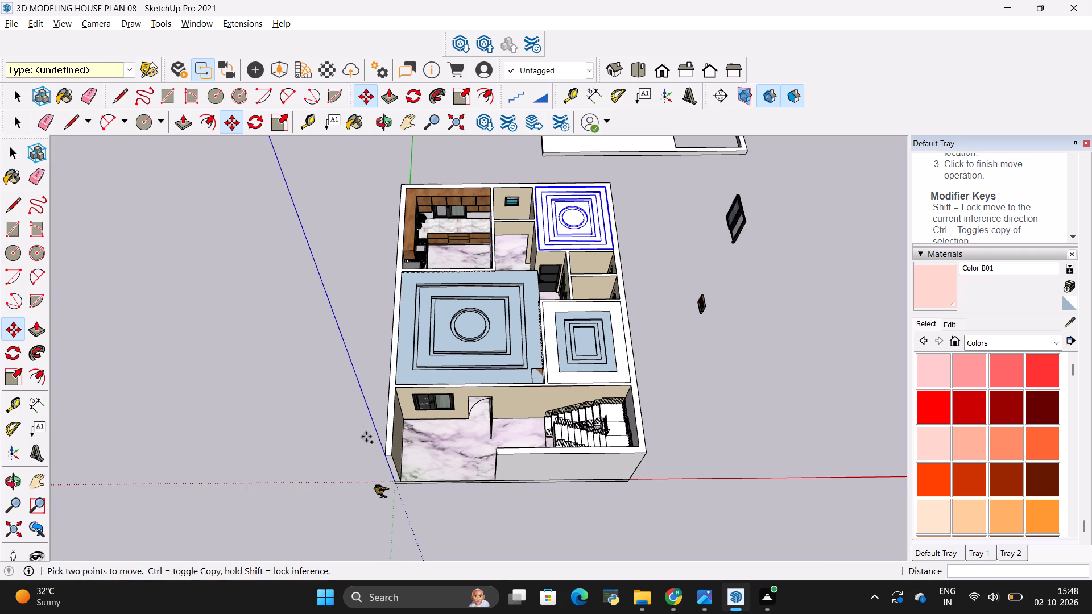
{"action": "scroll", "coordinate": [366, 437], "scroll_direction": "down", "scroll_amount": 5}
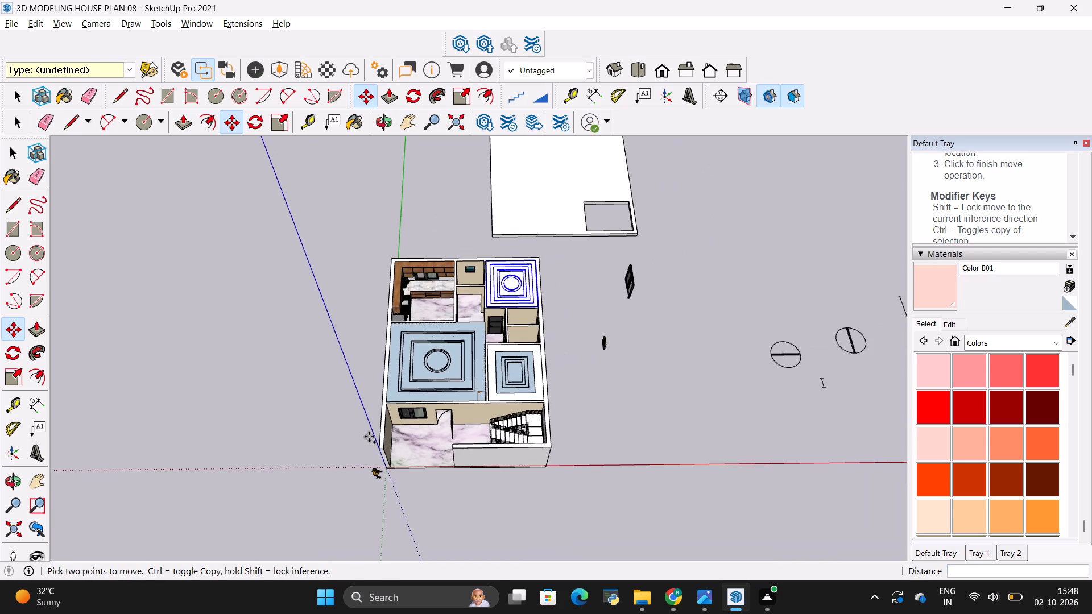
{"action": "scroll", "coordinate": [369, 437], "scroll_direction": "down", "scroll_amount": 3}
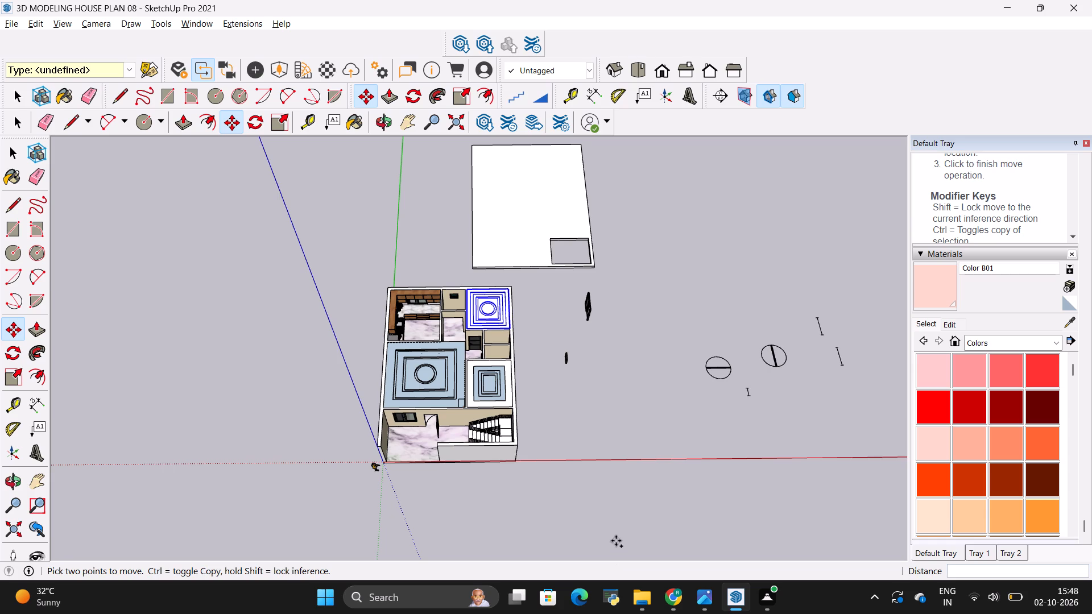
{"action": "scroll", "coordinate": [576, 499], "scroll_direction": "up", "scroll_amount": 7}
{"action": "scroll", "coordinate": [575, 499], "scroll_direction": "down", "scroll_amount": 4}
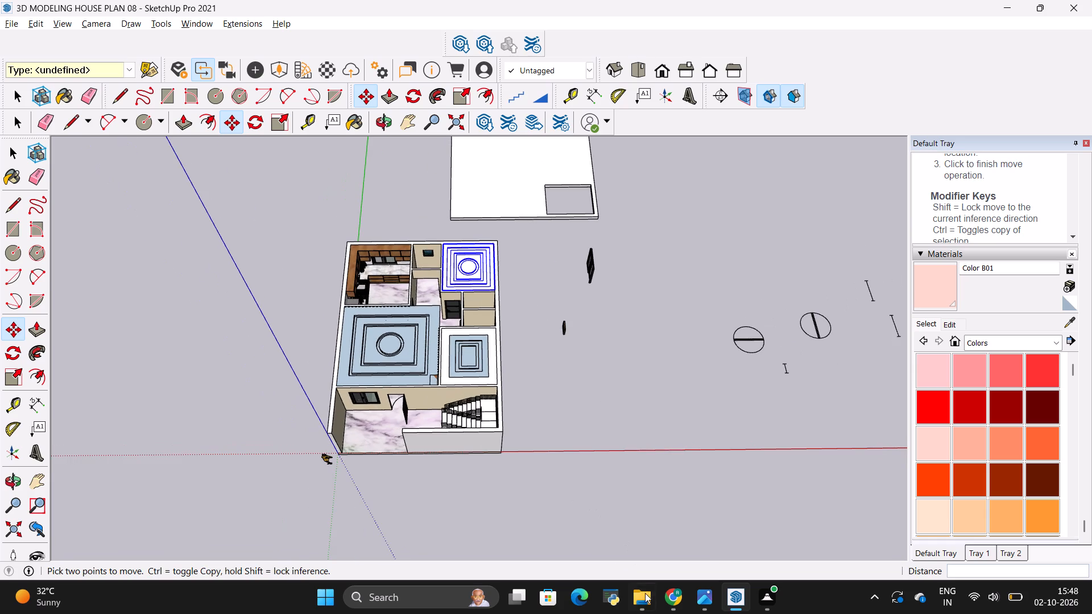
Switch to File Explorer and open the exported 3D MODELING HOUSE PLAN 08 image from Downloads to examine the house and its false ceilings.
{"action": "double_click", "coordinate": [640, 599]}
{"action": "left_click", "coordinate": [640, 592]}
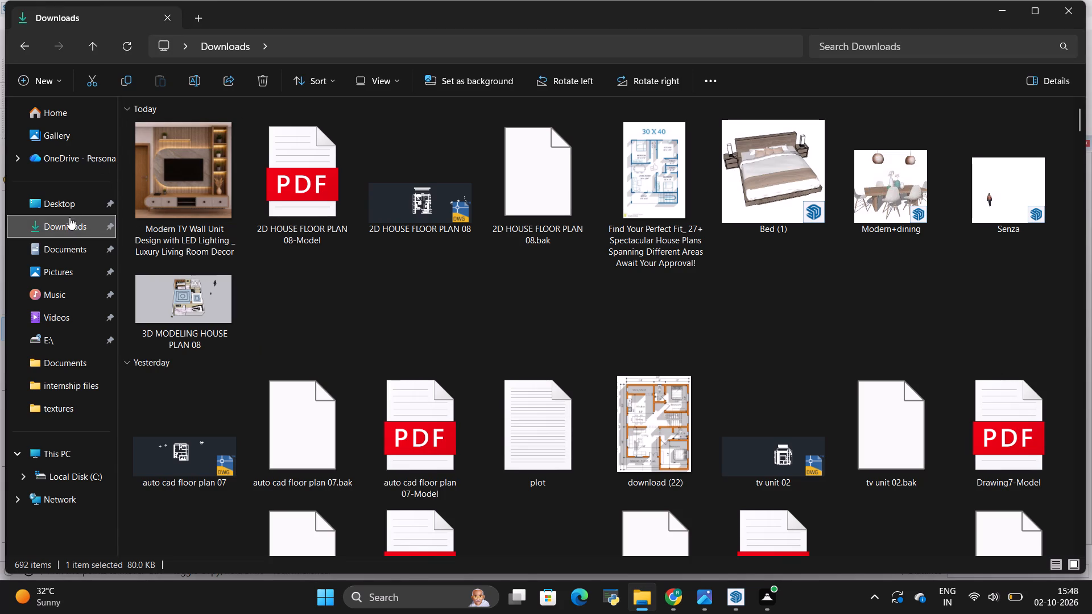
{"action": "left_click", "coordinate": [69, 217]}
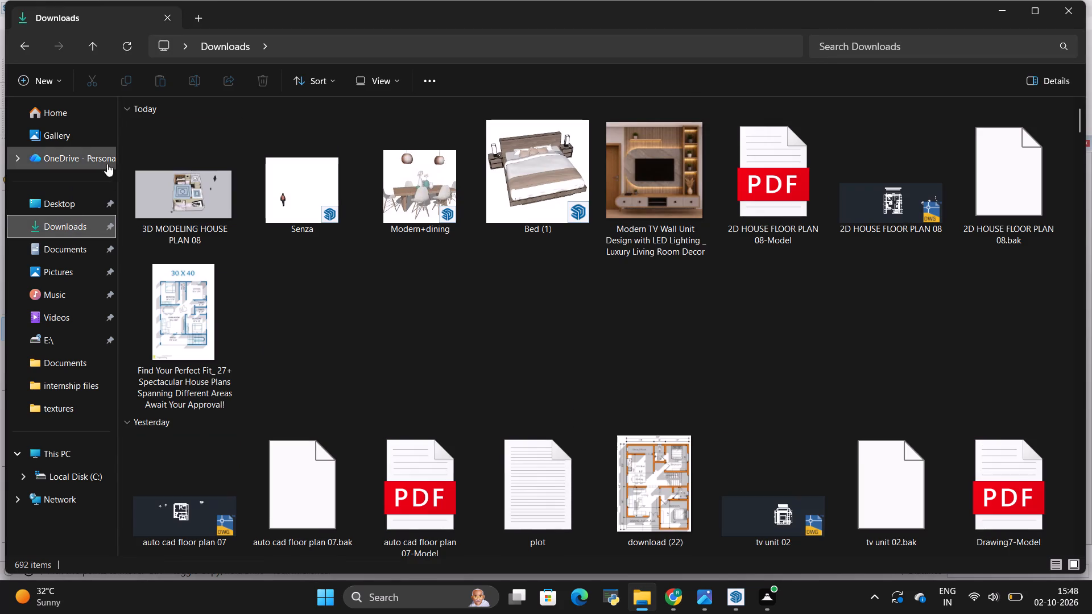
{"action": "double_click", "coordinate": [155, 181]}
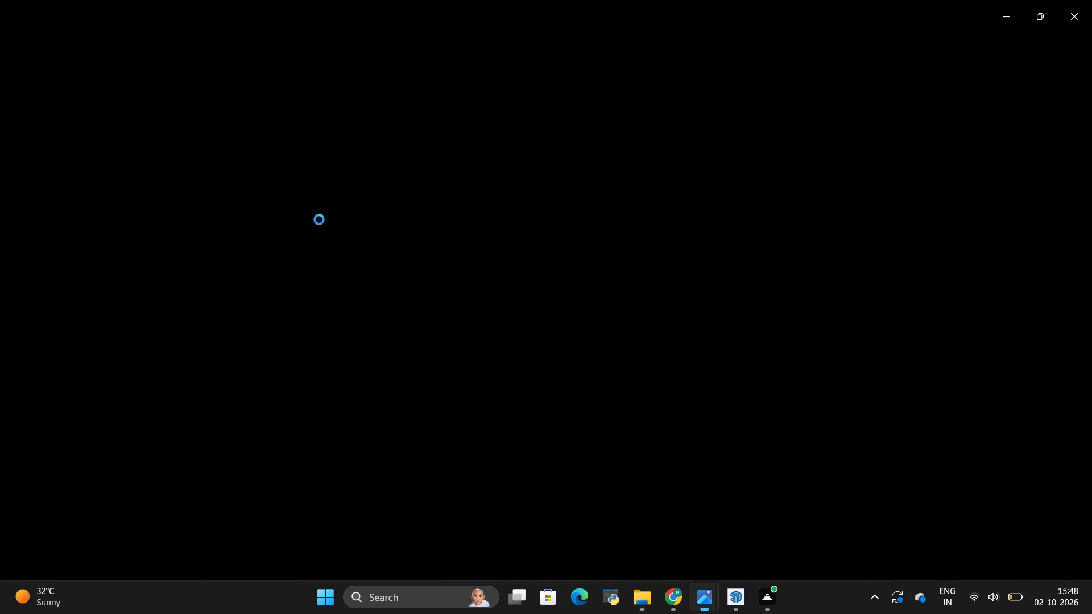
{"action": "scroll", "coordinate": [598, 234], "scroll_direction": "up", "scroll_amount": 8}
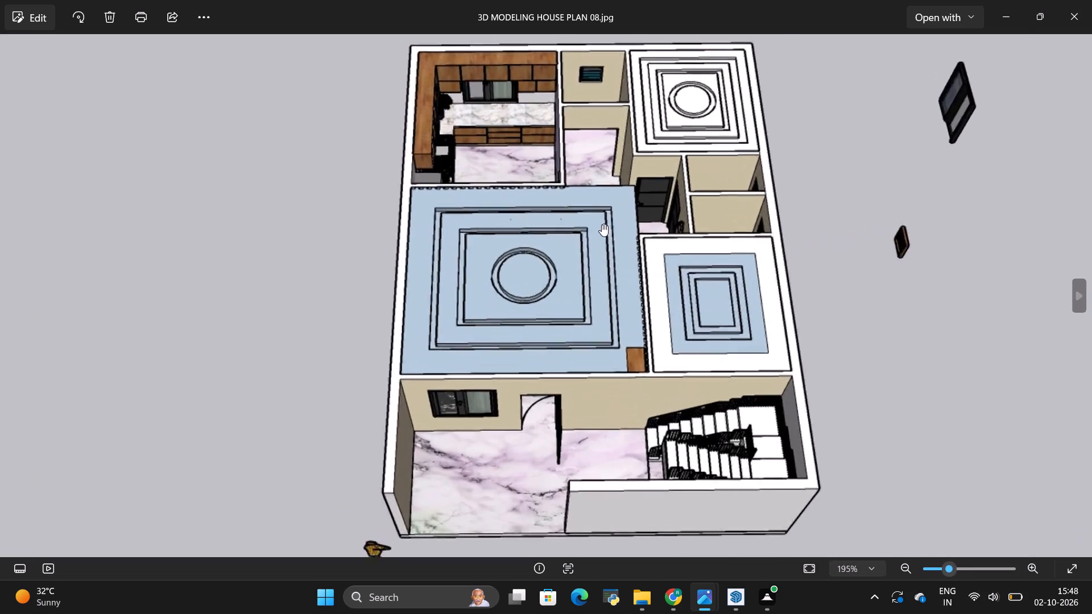
{"action": "scroll", "coordinate": [602, 224], "scroll_direction": "up", "scroll_amount": 3}
{"action": "scroll", "coordinate": [600, 296], "scroll_direction": "down", "scroll_amount": 14}
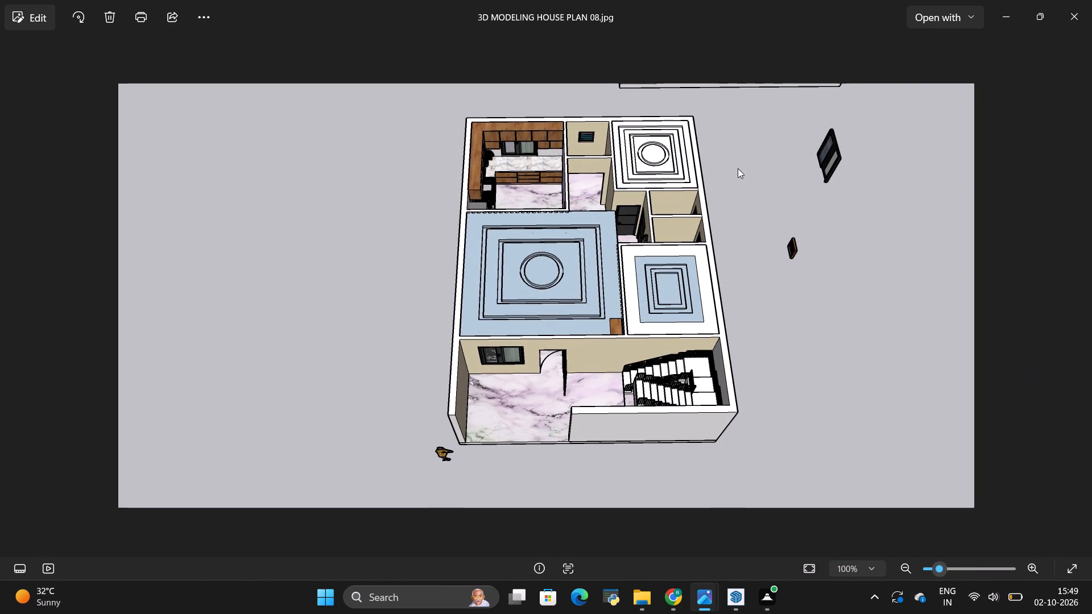
{"action": "scroll", "coordinate": [700, 196], "scroll_direction": "up", "scroll_amount": 1}
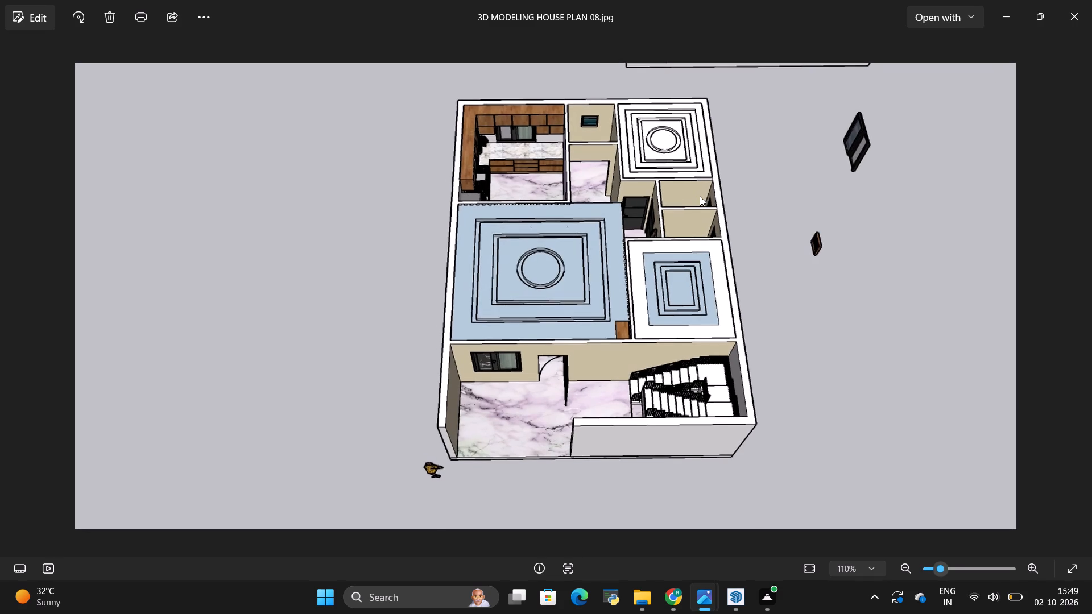
{"action": "scroll", "coordinate": [700, 196], "scroll_direction": "down", "scroll_amount": 3}
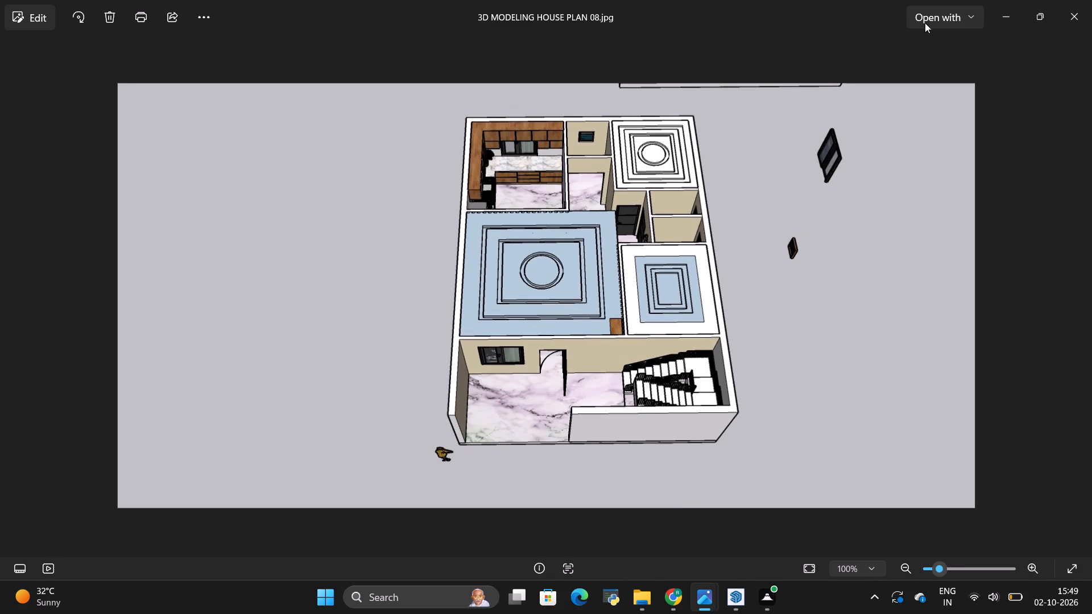
{"action": "left_click", "coordinate": [1007, 22]}
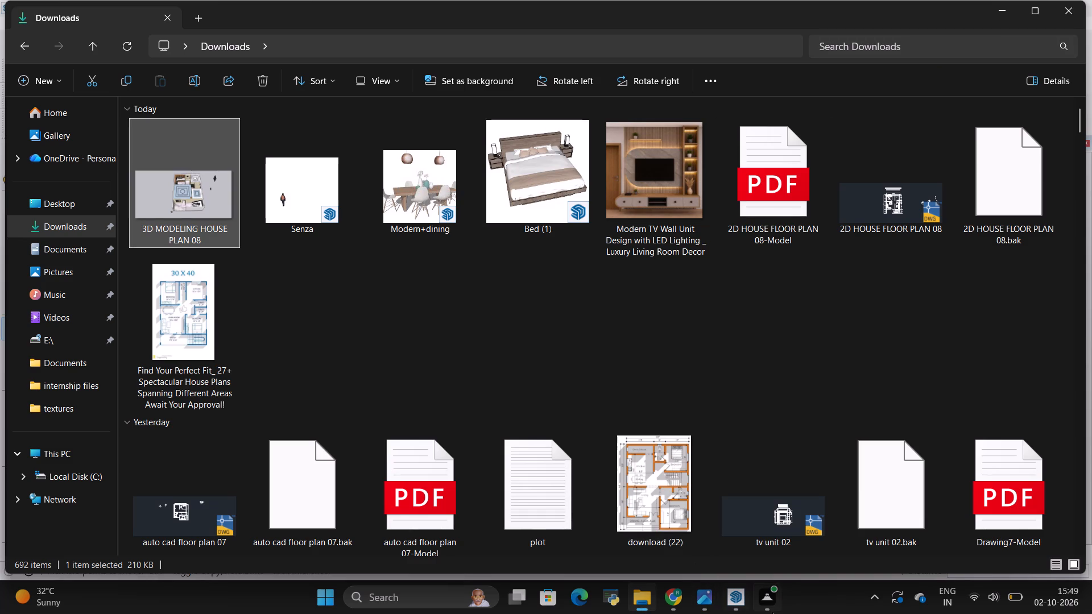